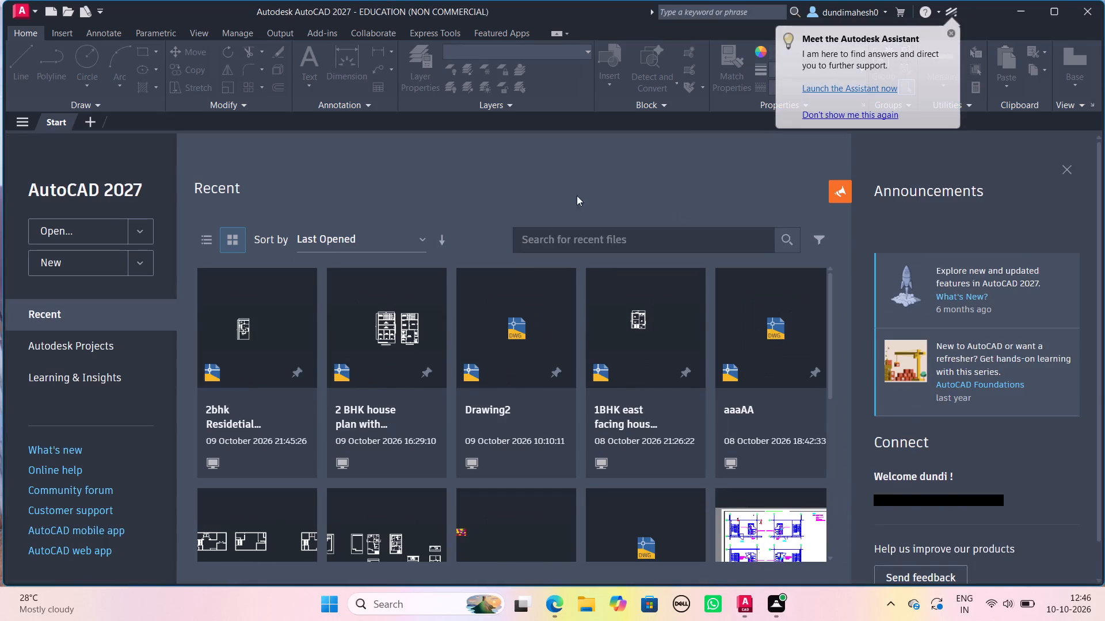
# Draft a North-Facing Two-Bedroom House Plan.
# Create a new blank drawing from the default template.
pyautogui.click(77, 258)
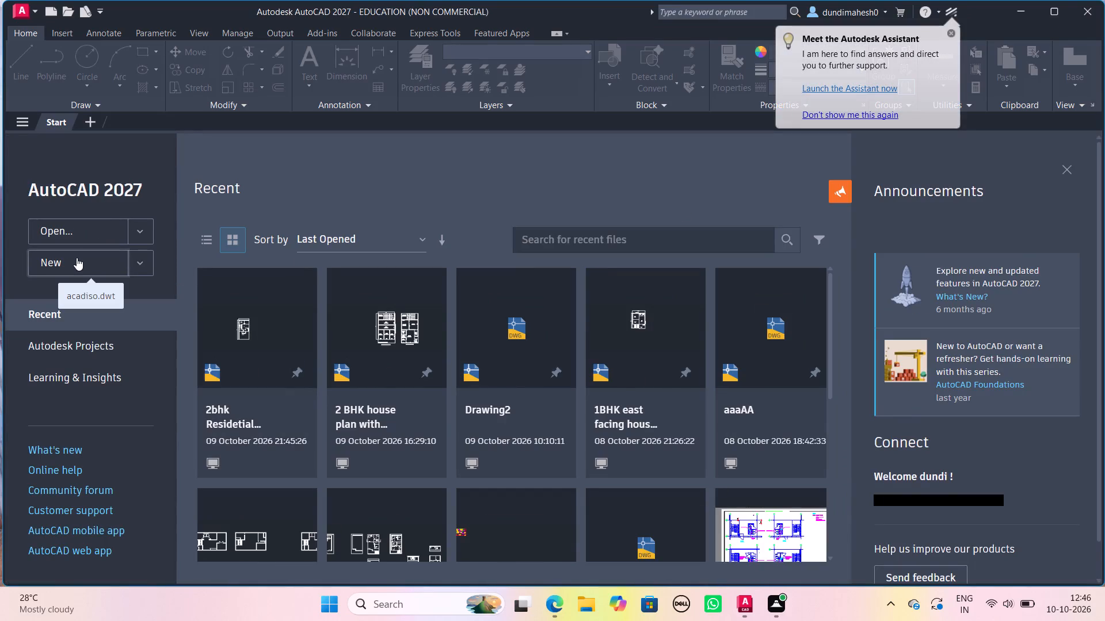
pyautogui.tripleClick(77, 258)
pyautogui.click(77, 258)
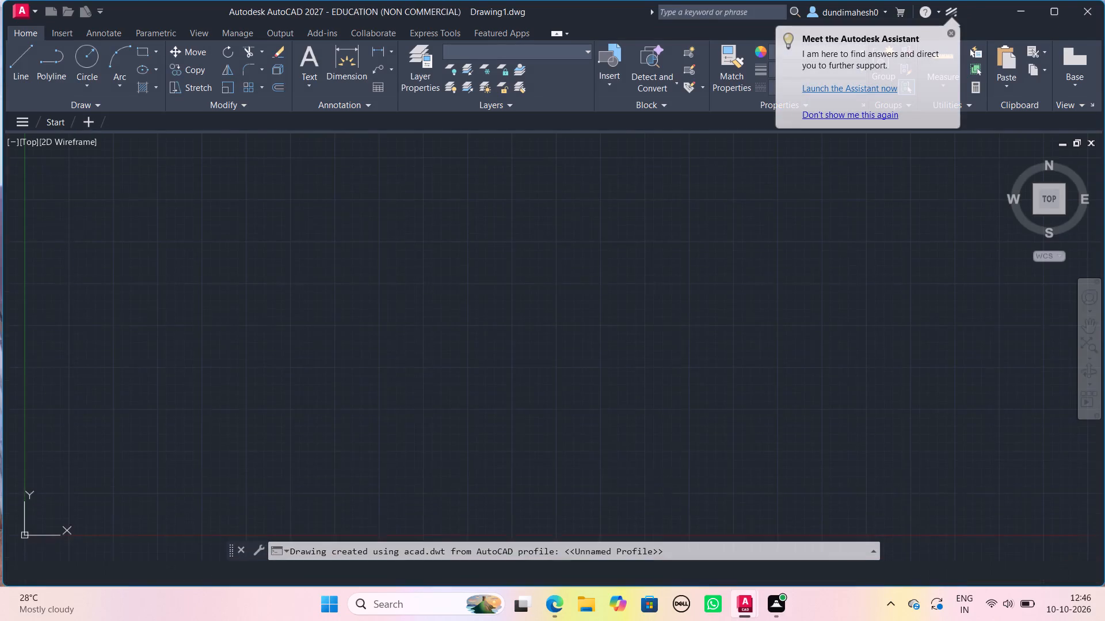
# Configure the drawing units to Engineering length type with 0'-0.00" precision.
pyautogui.scroll(-1, 232, 507)
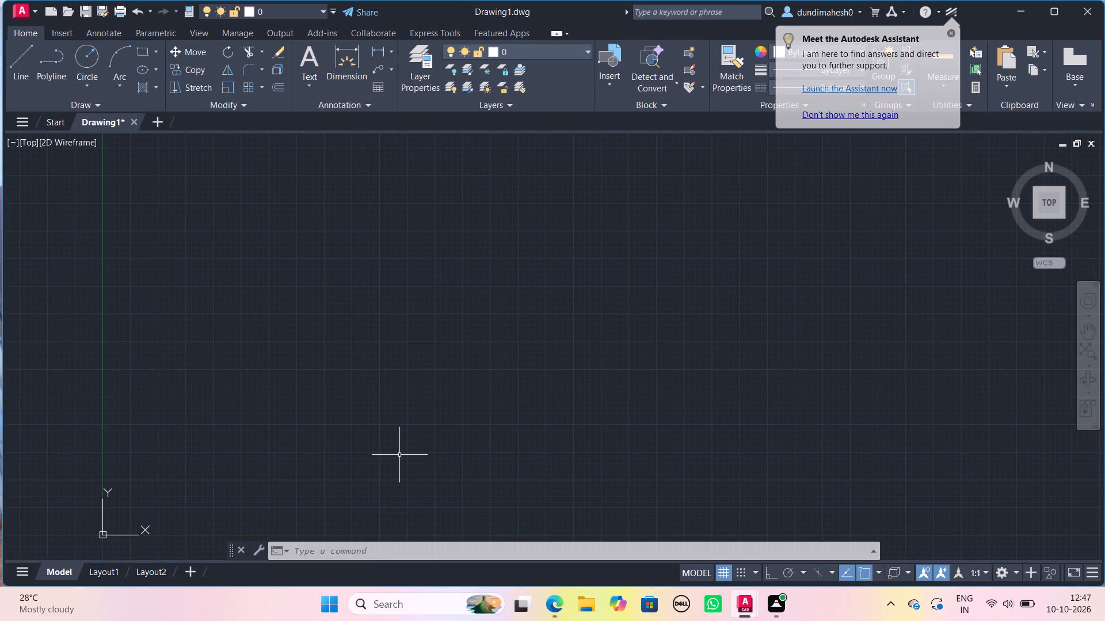
pyautogui.write('uv')
pyautogui.press('BackSpace')
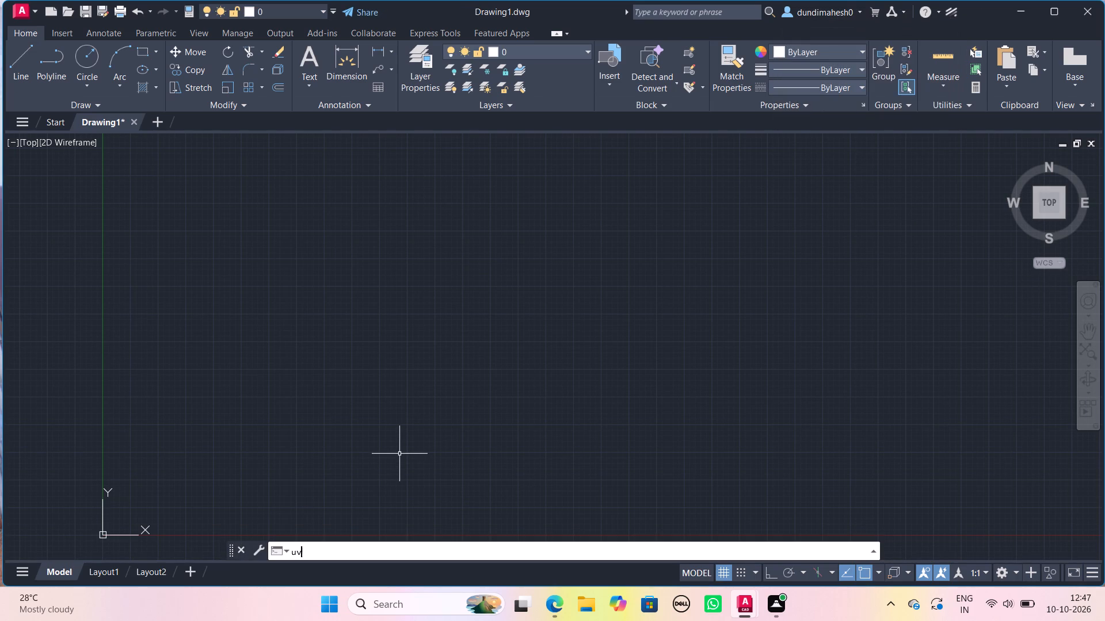
pyautogui.press('n')
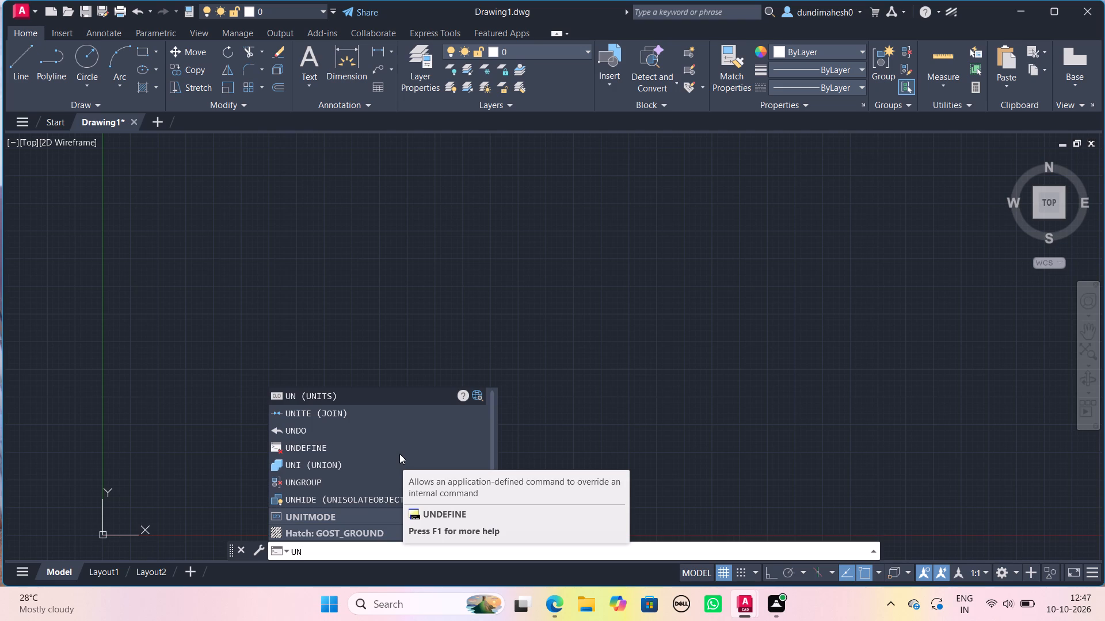
pyautogui.press('Return')
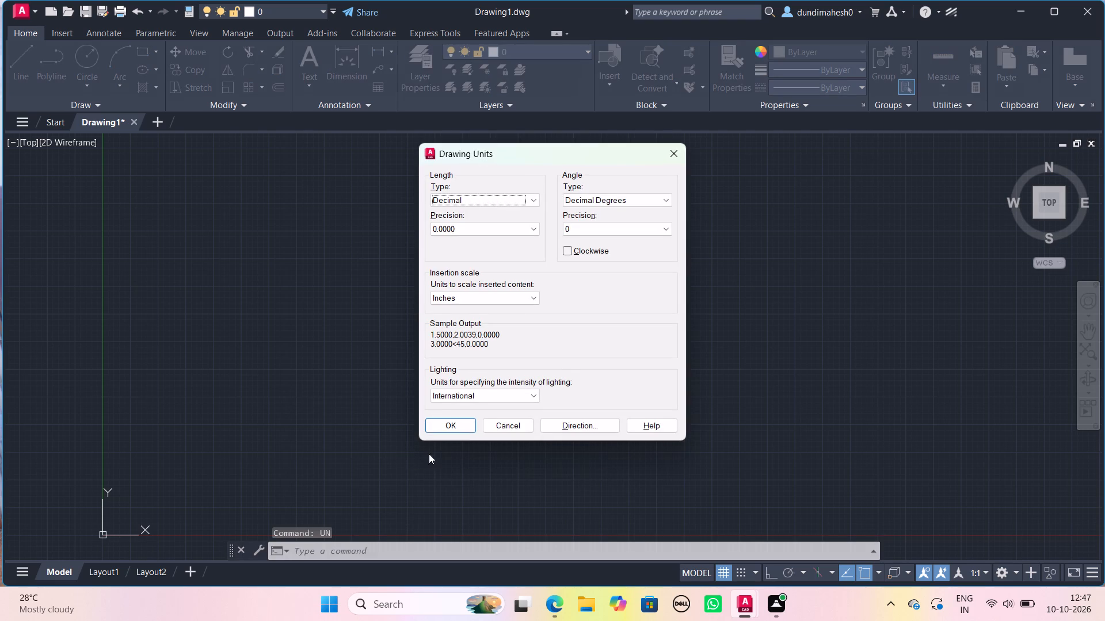
pyautogui.click(522, 199)
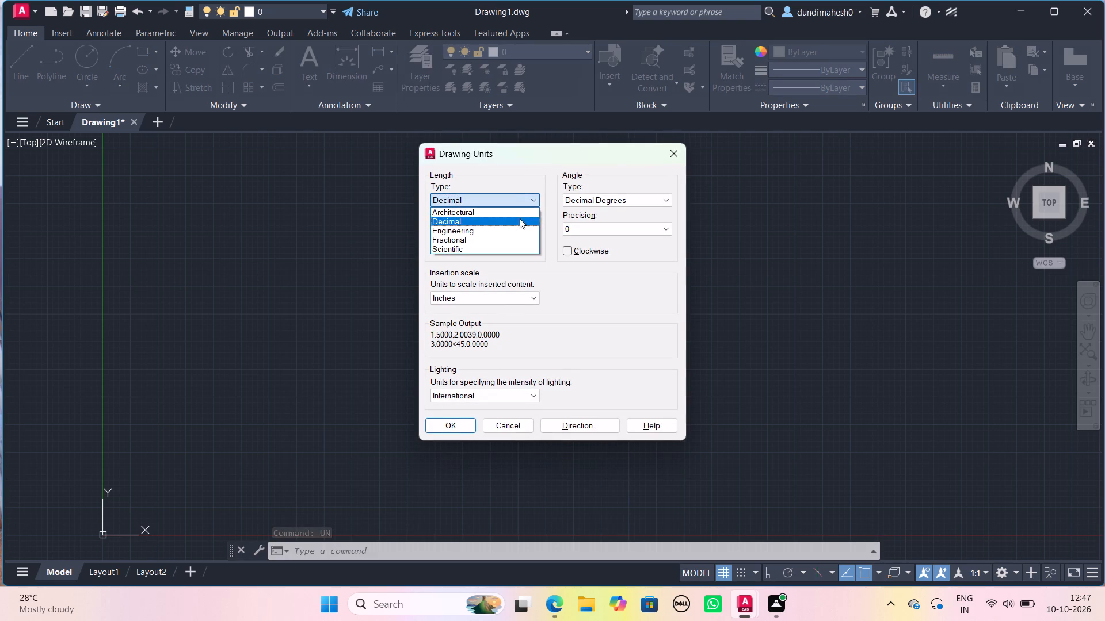
pyautogui.click(521, 231)
pyautogui.click(525, 231)
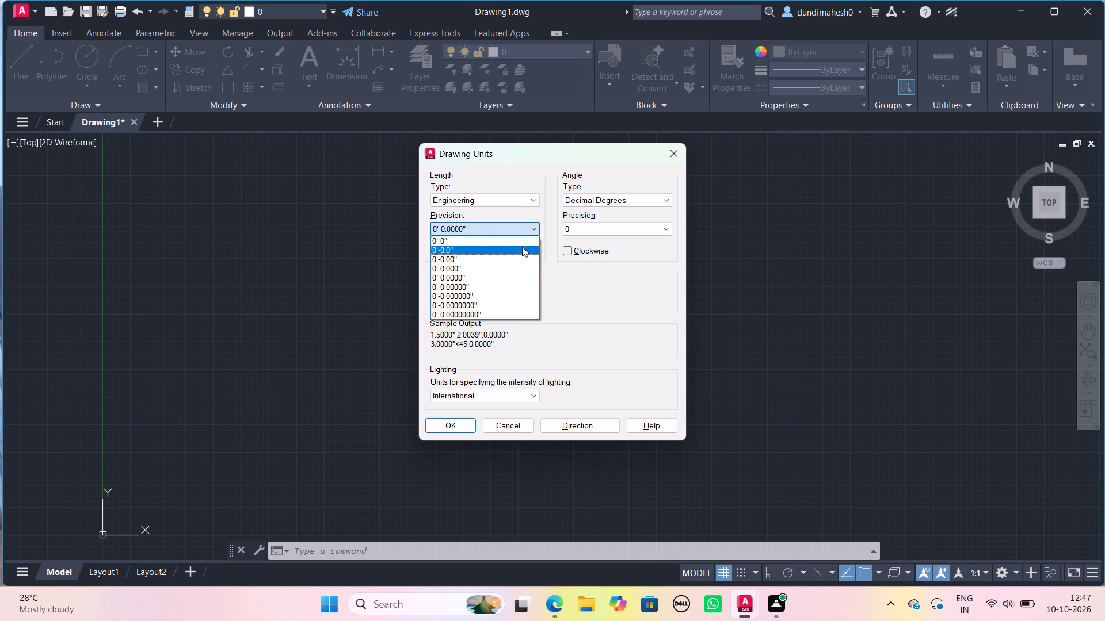
pyautogui.click(522, 260)
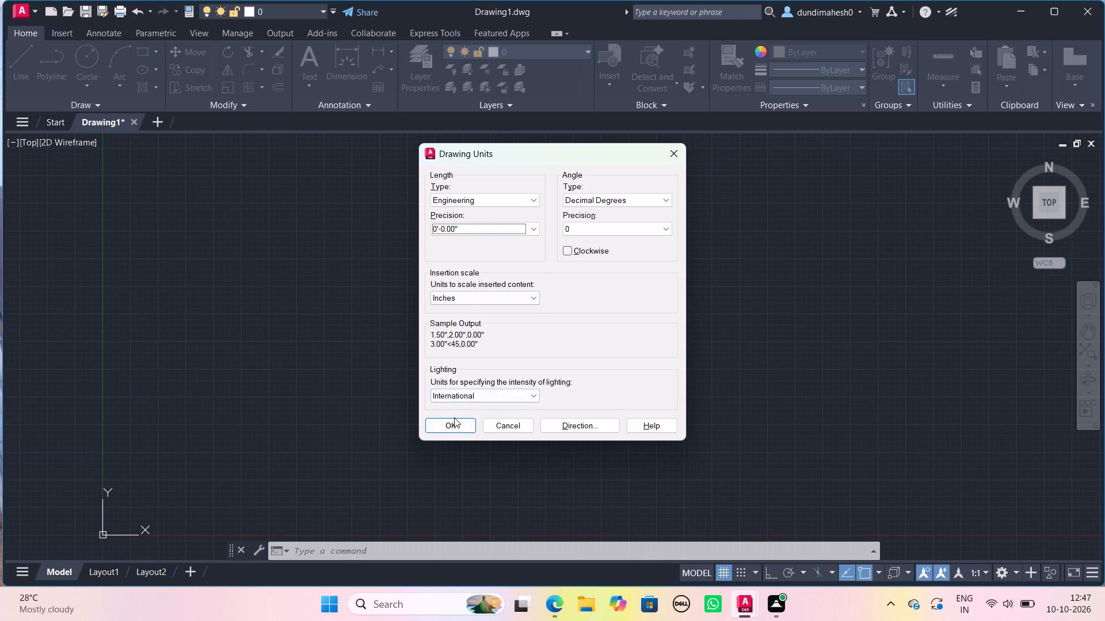
pyautogui.click(461, 419)
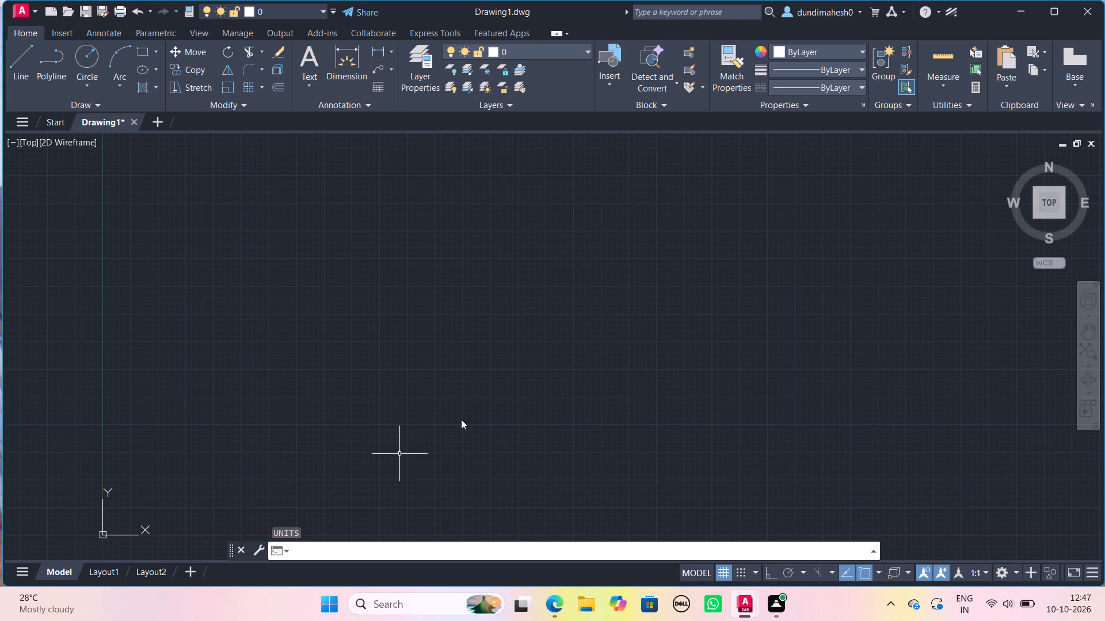
# Modify the Standard dimension style's linear primary units to Engineering format with 0'-0.00" precision.
pyautogui.press('d')
pyautogui.press('Return')
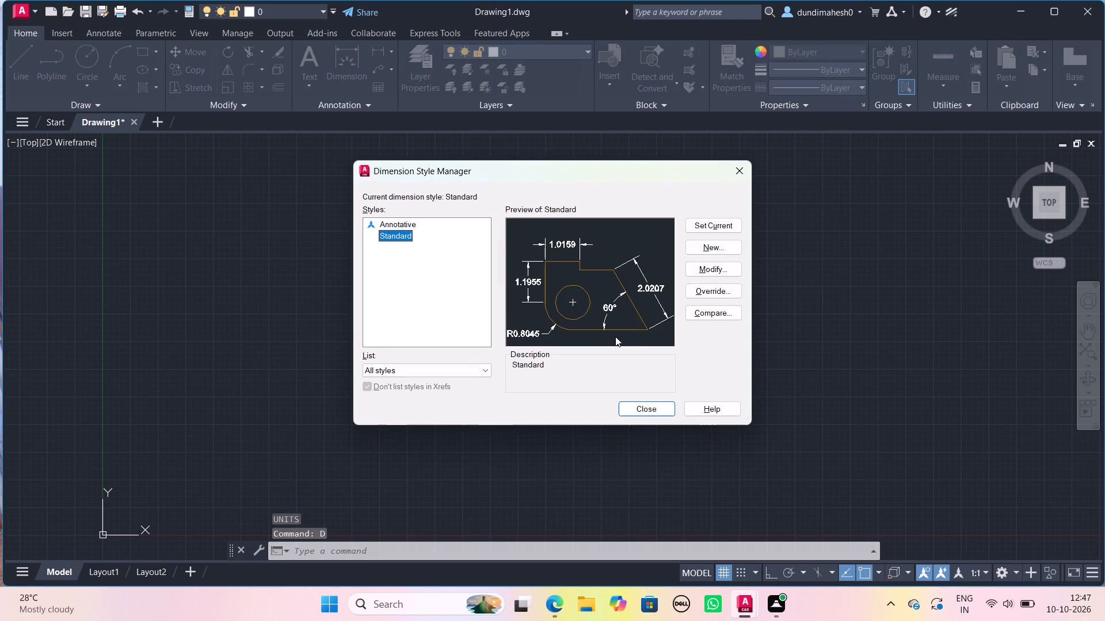
pyautogui.click(707, 275)
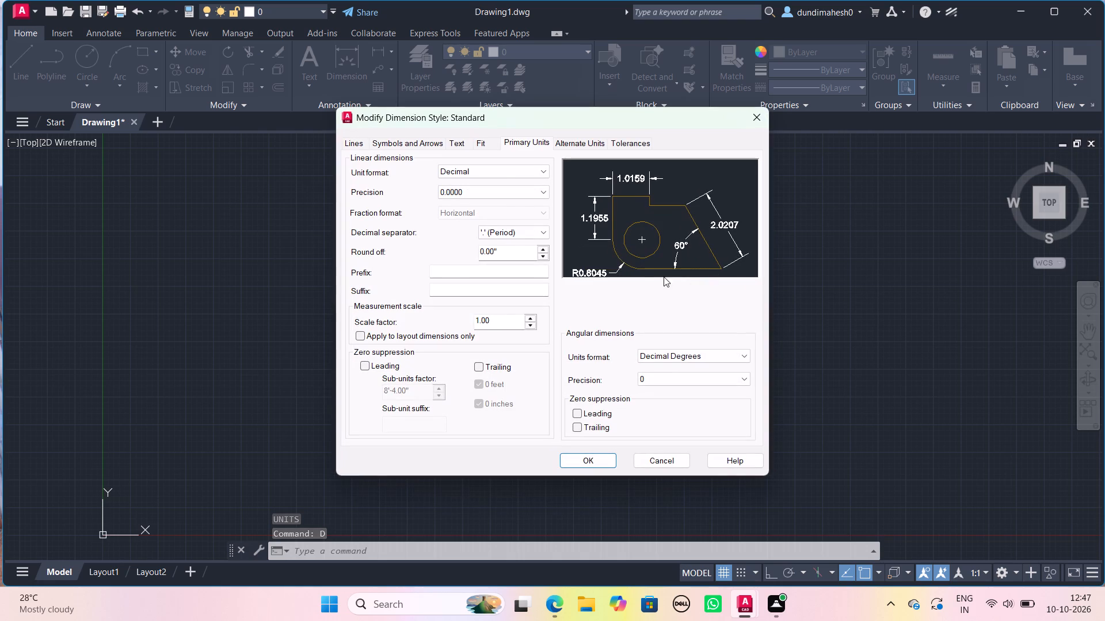
pyautogui.click(505, 167)
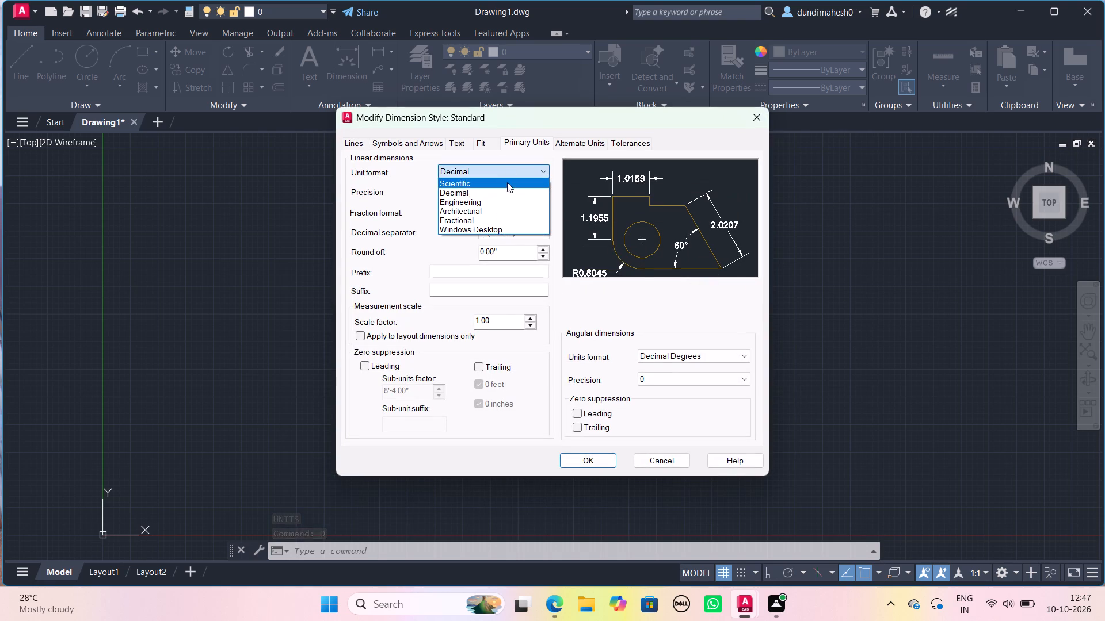
pyautogui.click(515, 203)
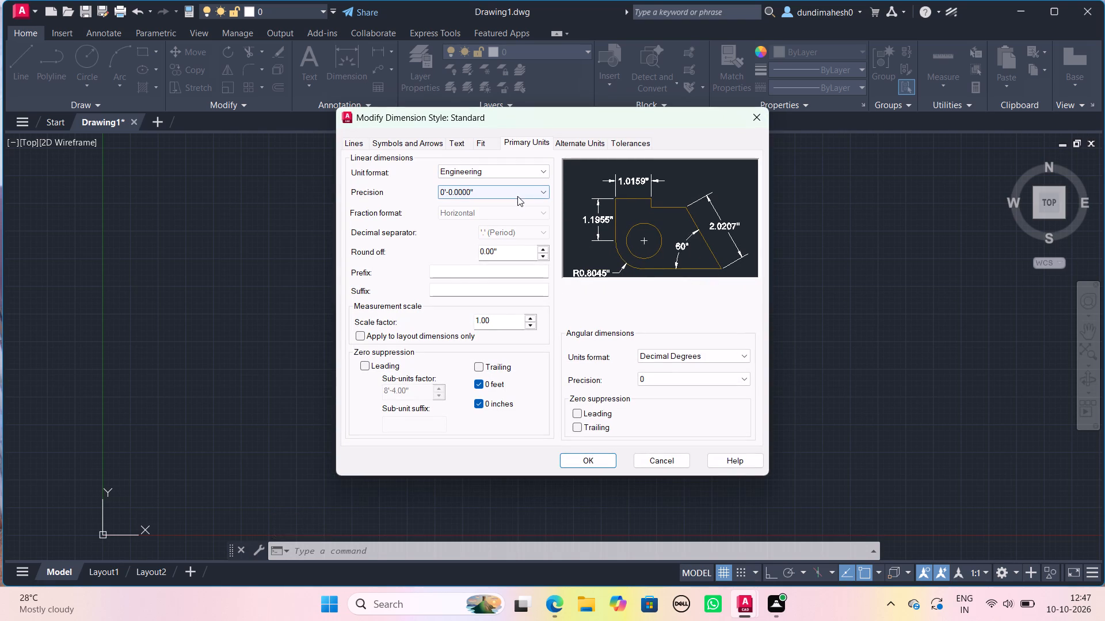
pyautogui.click(517, 196)
pyautogui.click(518, 223)
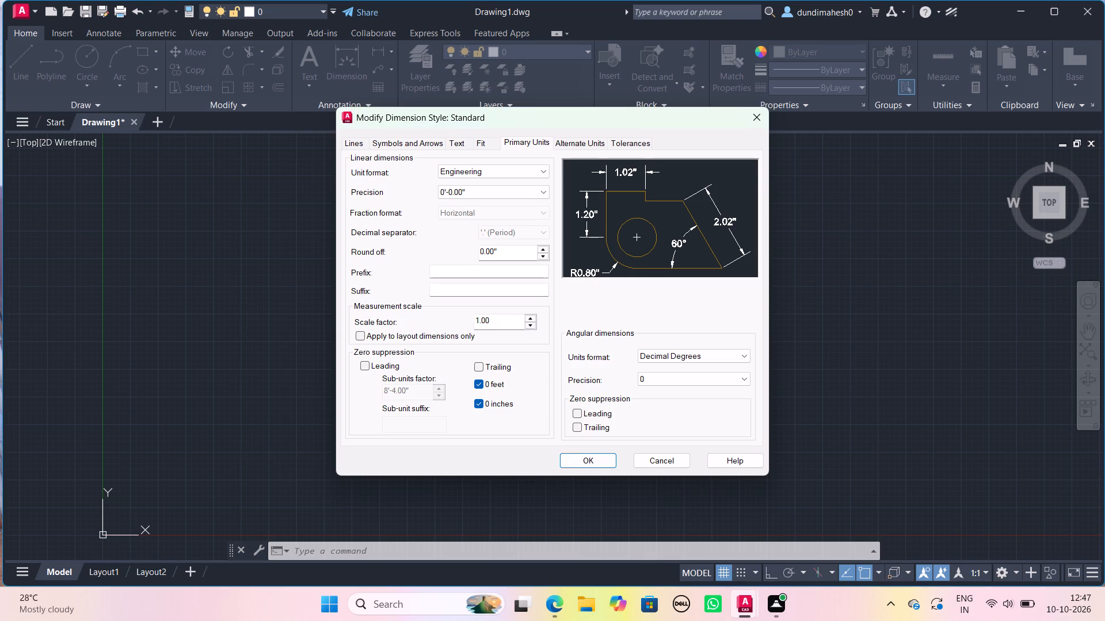
# Set the Standard dimension style's text height to 8" and make that style current.
pyautogui.click(462, 140)
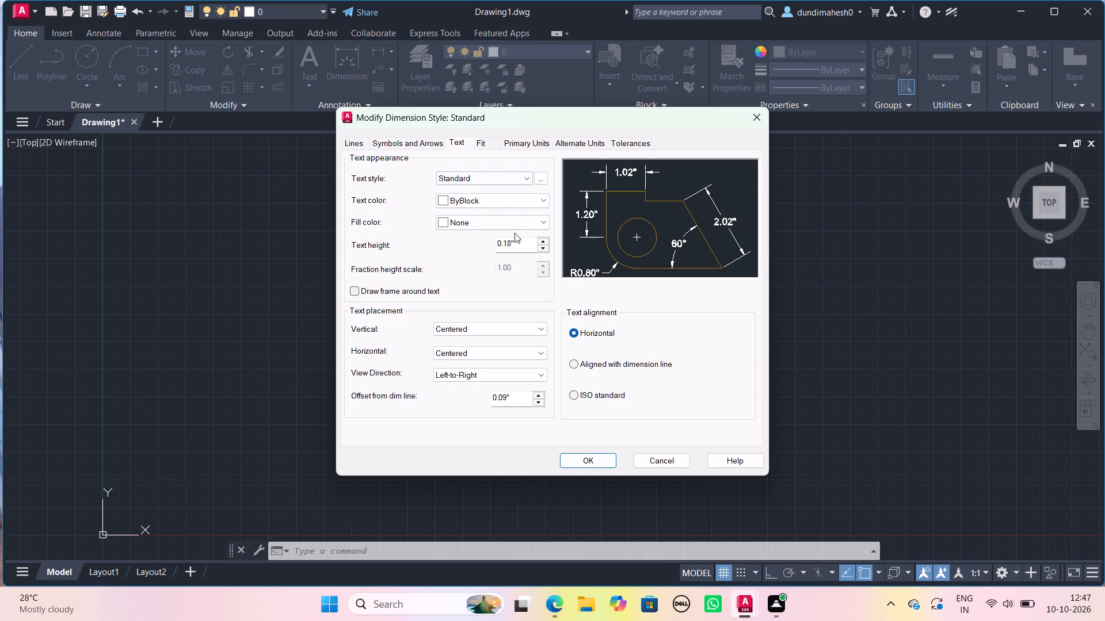
pyautogui.click(523, 241)
pyautogui.press('BackSpace')
pyautogui.press('BackSpace')
pyautogui.press('BackSpace')
pyautogui.press('BackSpace')
pyautogui.press('BackSpace')
pyautogui.press('8')
pyautogui.hotkey('shift', '"')
pyautogui.press('Return')
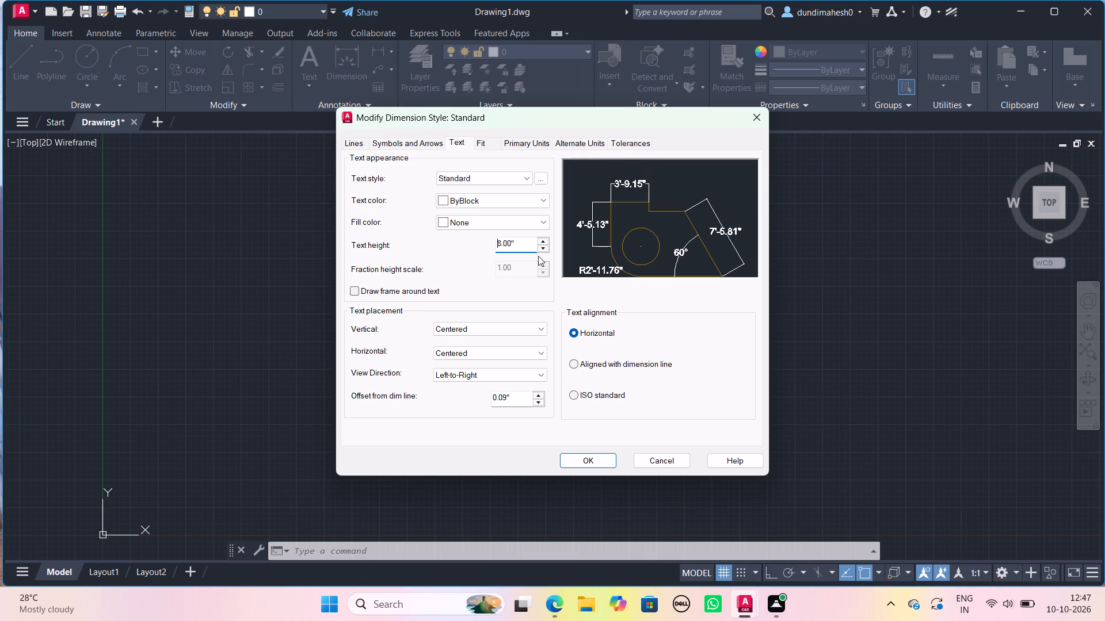
pyautogui.click(592, 460)
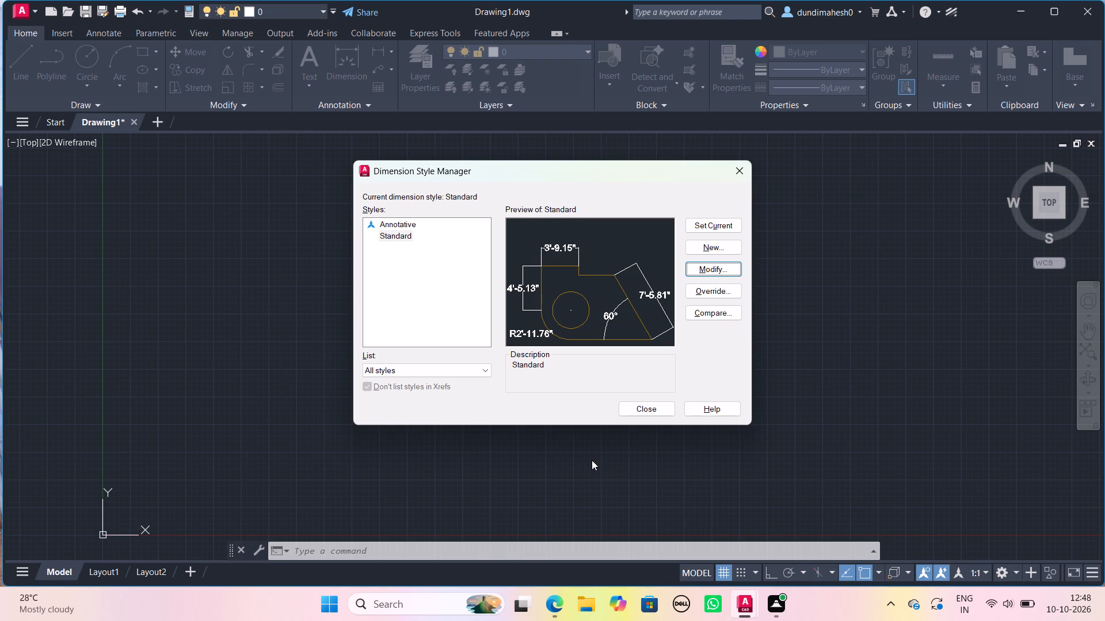
pyautogui.click(710, 226)
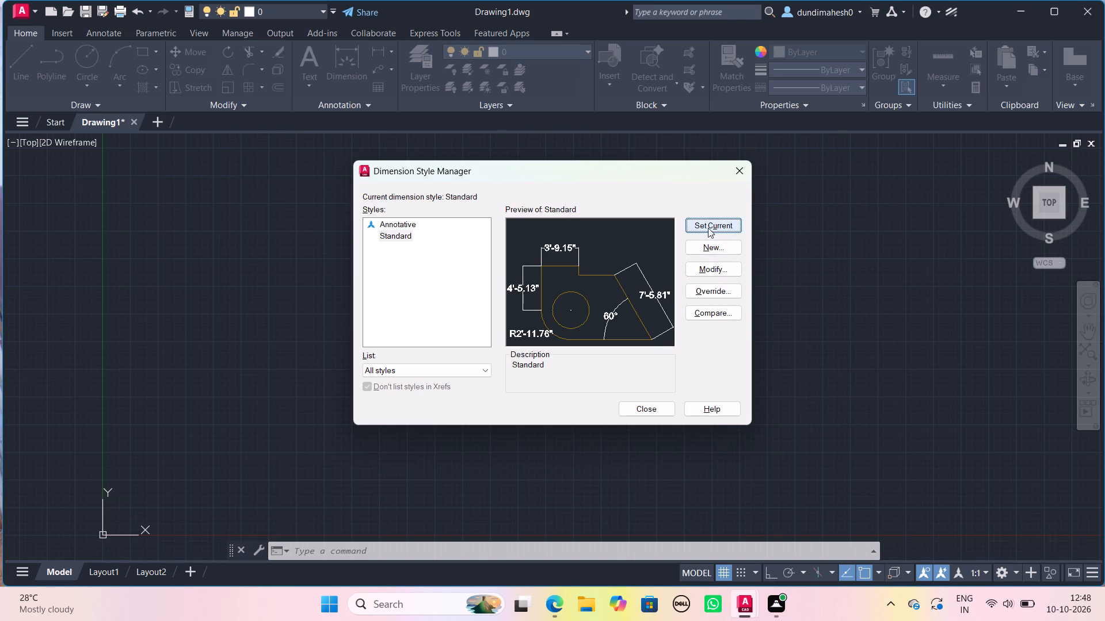
pyautogui.click(650, 413)
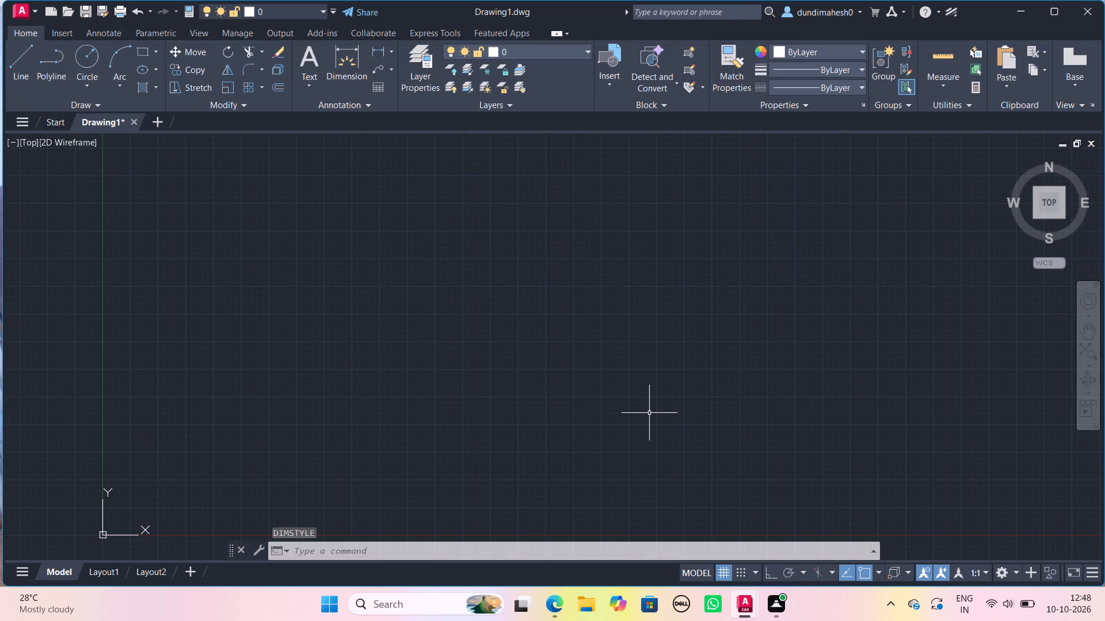
# Draw a rectangle 25' long and 43' wide by dimensions, extending below and right of its first corner.
pyautogui.write('rec')
pyautogui.press('Return')
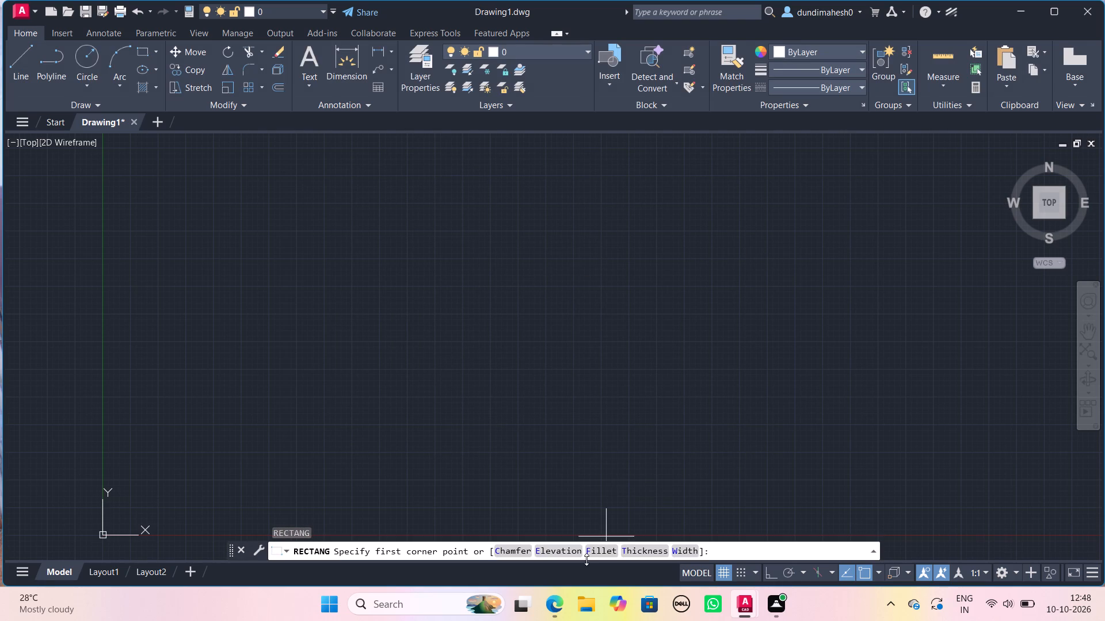
pyautogui.click(468, 348)
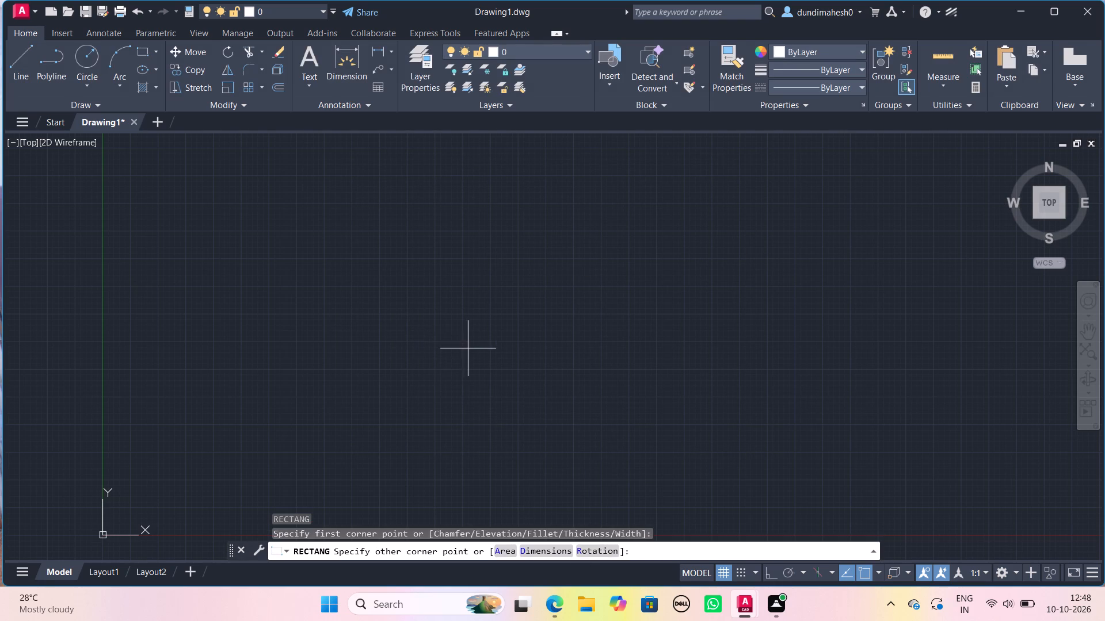
pyautogui.press('d')
pyautogui.press('Return')
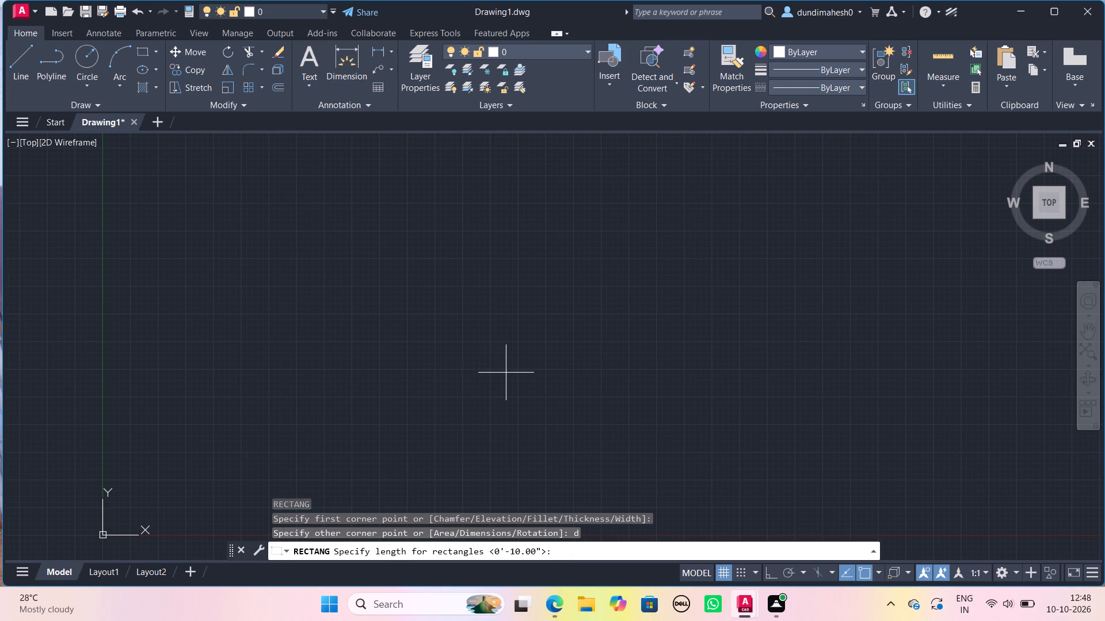
pyautogui.write("25'")
pyautogui.press('Return')
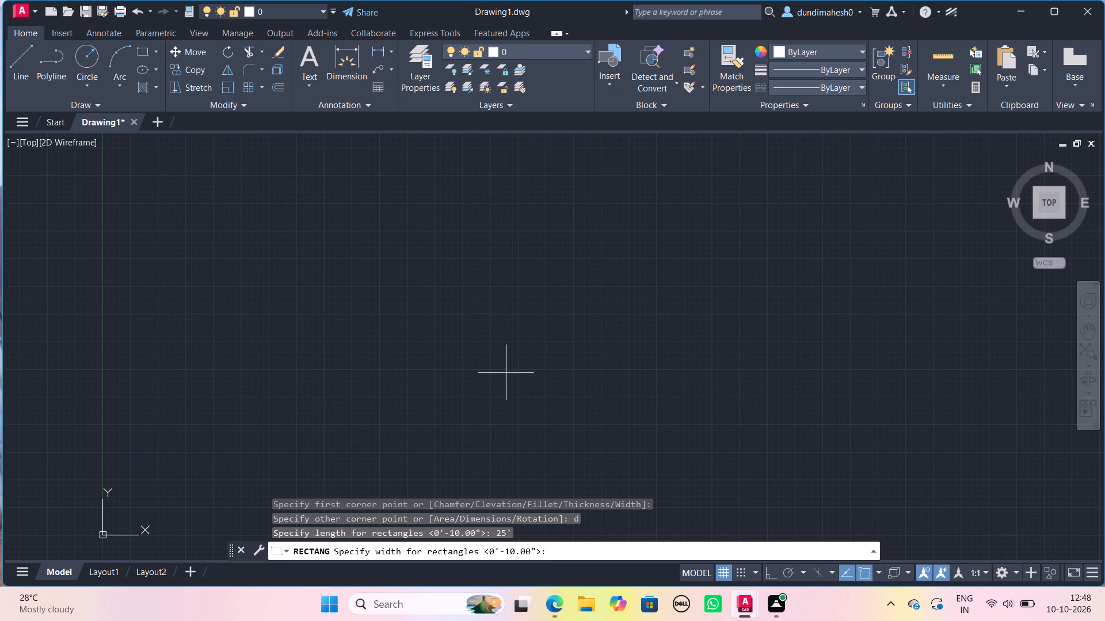
pyautogui.write('43')
pyautogui.press("'")
pyautogui.press('Return')
pyautogui.scroll(-8, 506, 373)
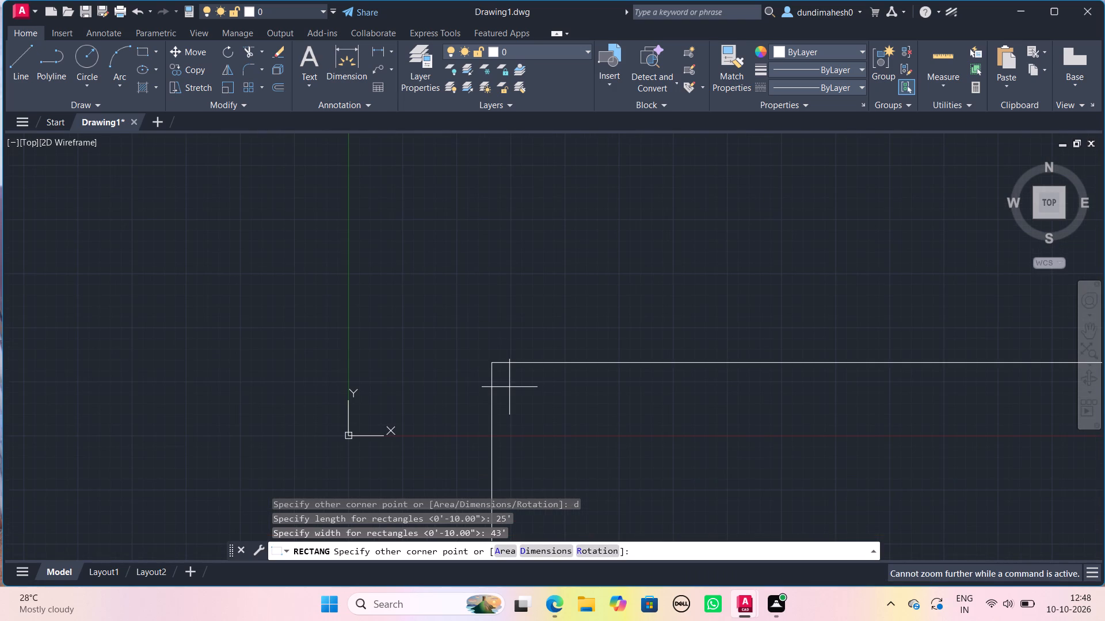
pyautogui.click(509, 387)
# Move the rectangle by its lower-right corner diagonally down and right into open space, clear of the drawing's axes.
pyautogui.scroll(-7, 509, 387)
pyautogui.moveTo(631, 460); pyautogui.dragTo(342, 222, button='middle')
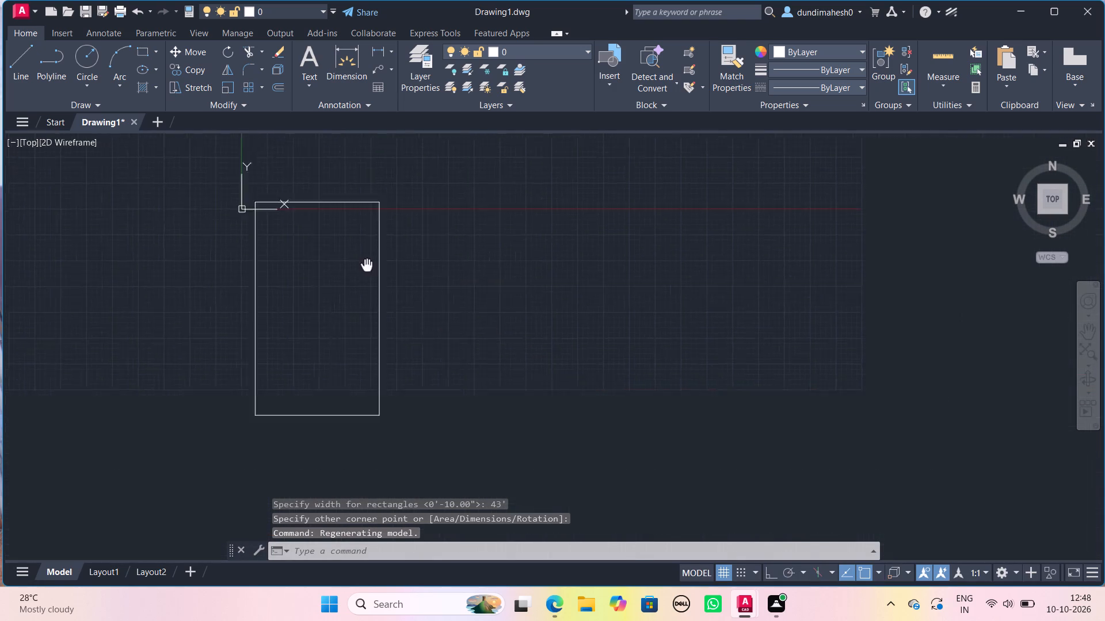
pyautogui.moveTo(342, 222); pyautogui.dragTo(327, 132, button='middle')
pyautogui.moveTo(324, 203); pyautogui.dragTo(435, 272, button='middle')
pyautogui.moveTo(466, 413); pyautogui.dragTo(466, 398)
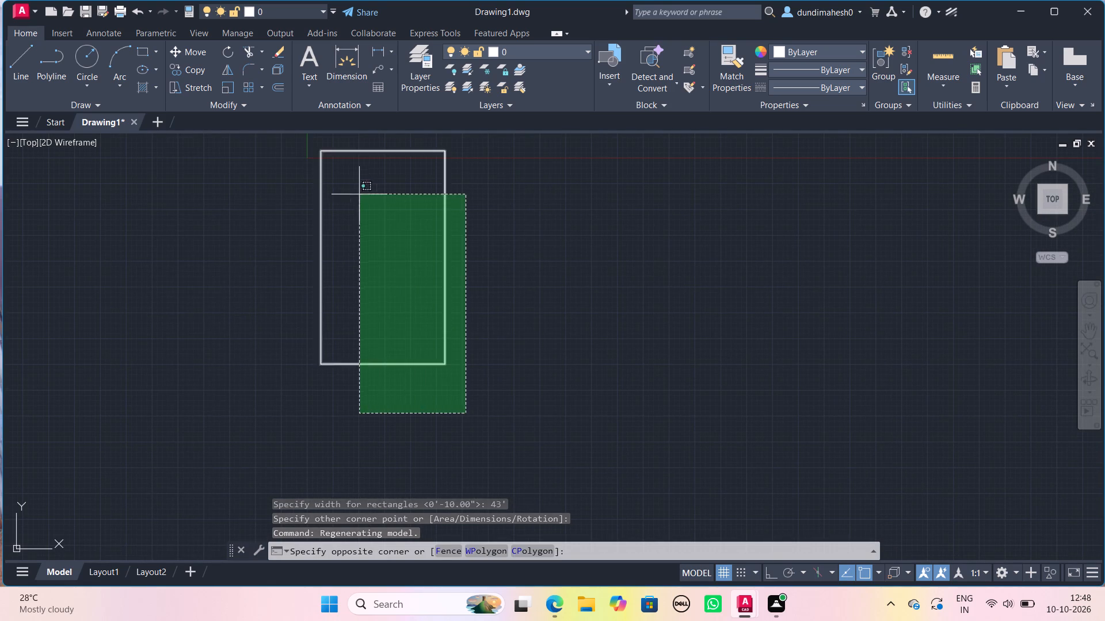
pyautogui.click(108, 137)
pyautogui.press('m')
pyautogui.press('Return')
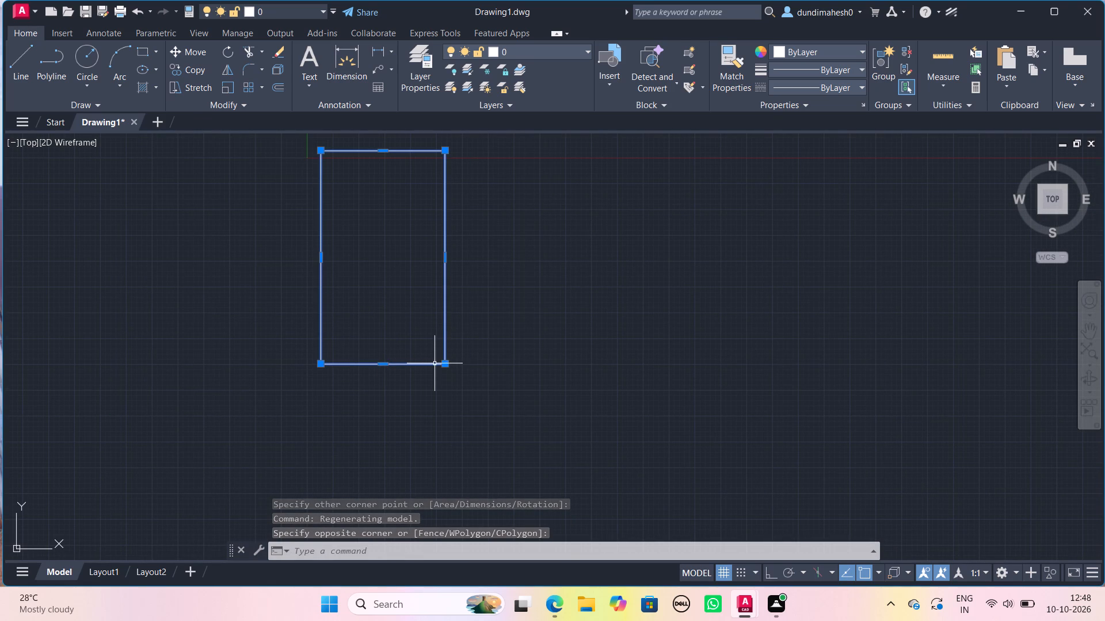
pyautogui.press('m')
pyautogui.press('Return')
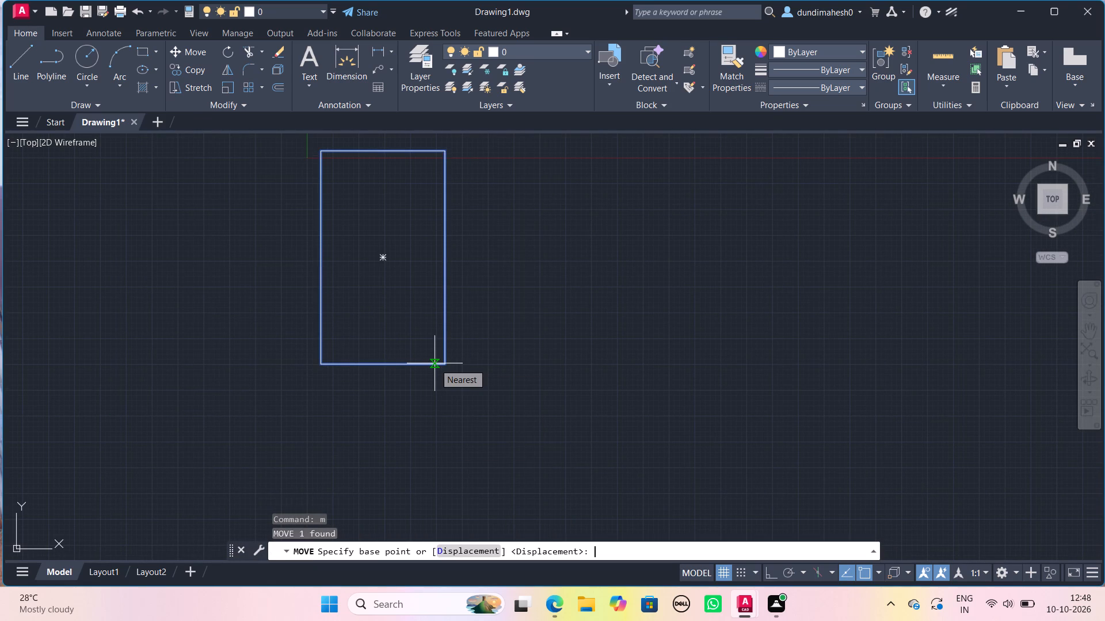
pyautogui.click(447, 361)
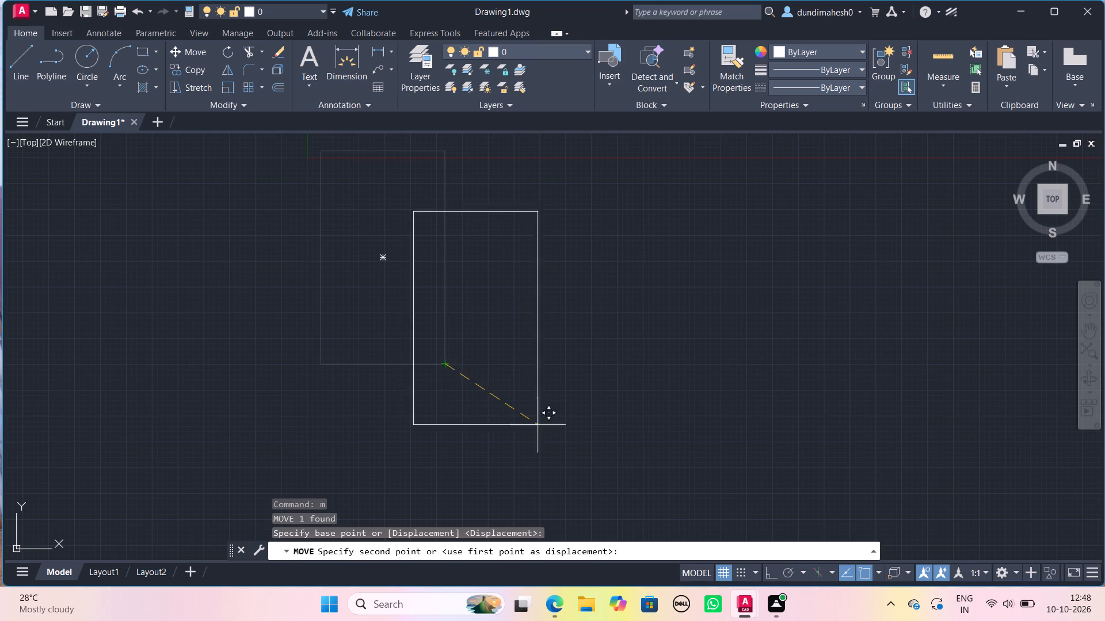
pyautogui.click(620, 478)
pyautogui.scroll(1, 602, 454)
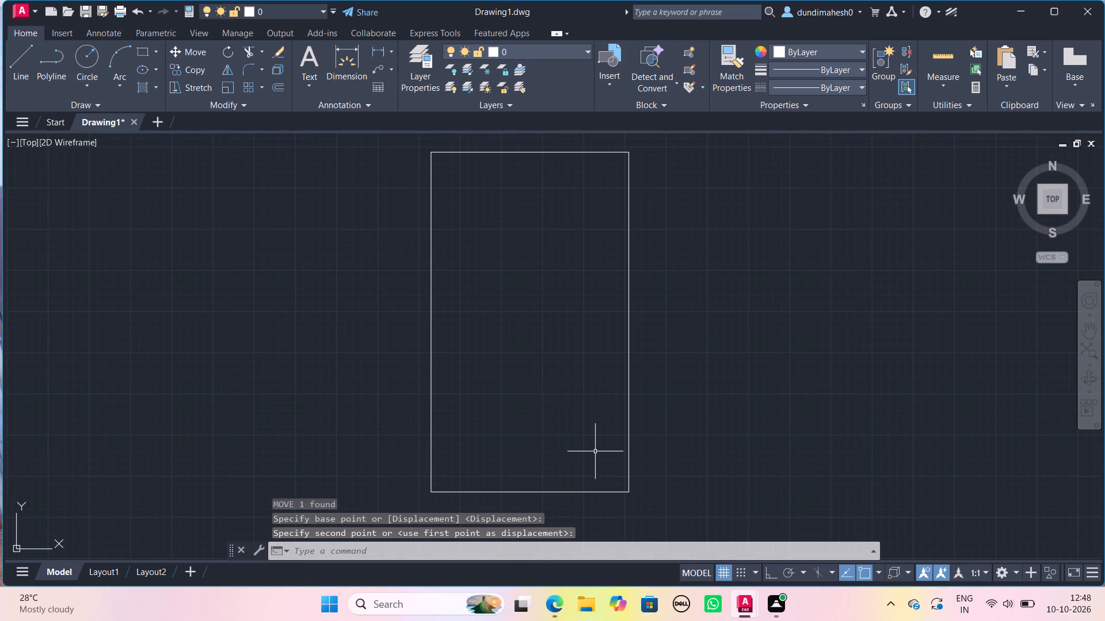
# Offset the rectangular outline 9" inward to form the outer wall thickness.
pyautogui.press('o')
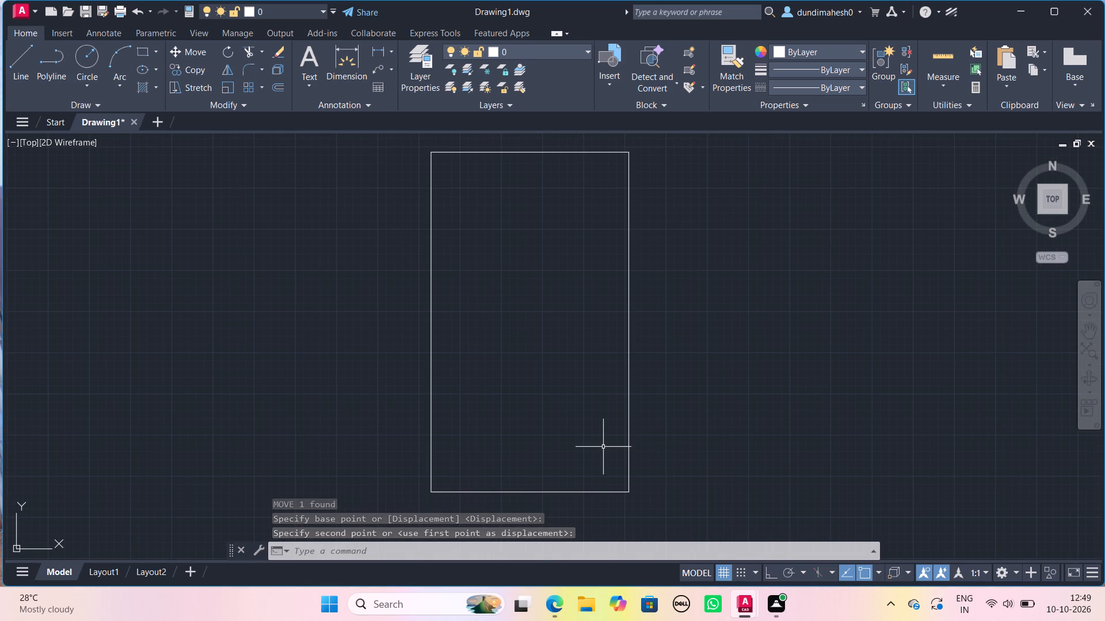
pyautogui.press('Return')
pyautogui.press('9')
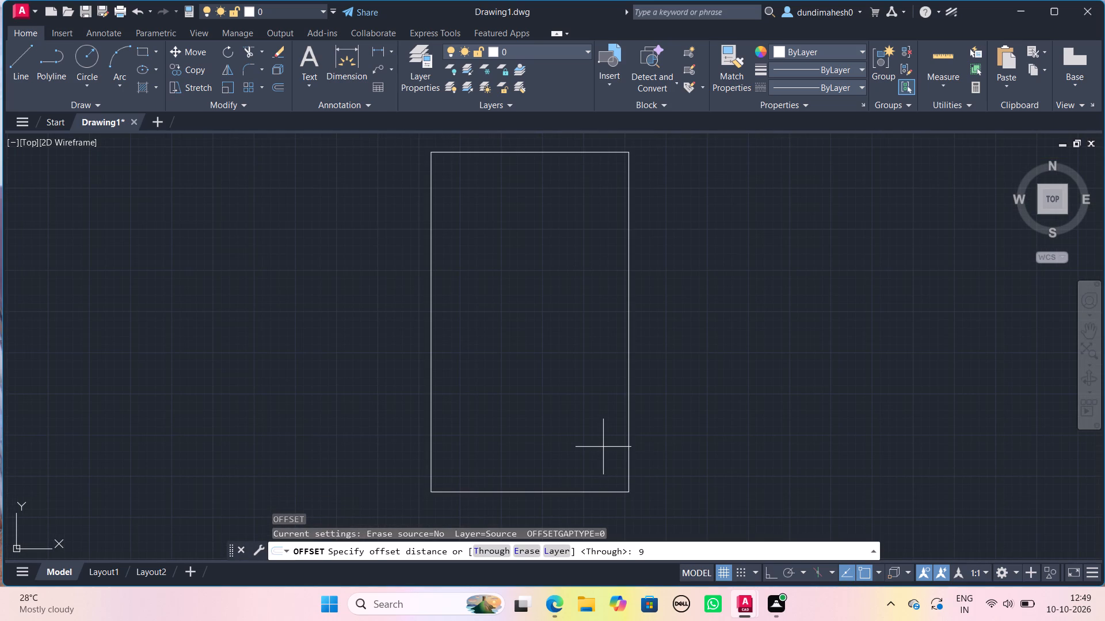
pyautogui.hotkey('shift', '"')
pyautogui.press('Return')
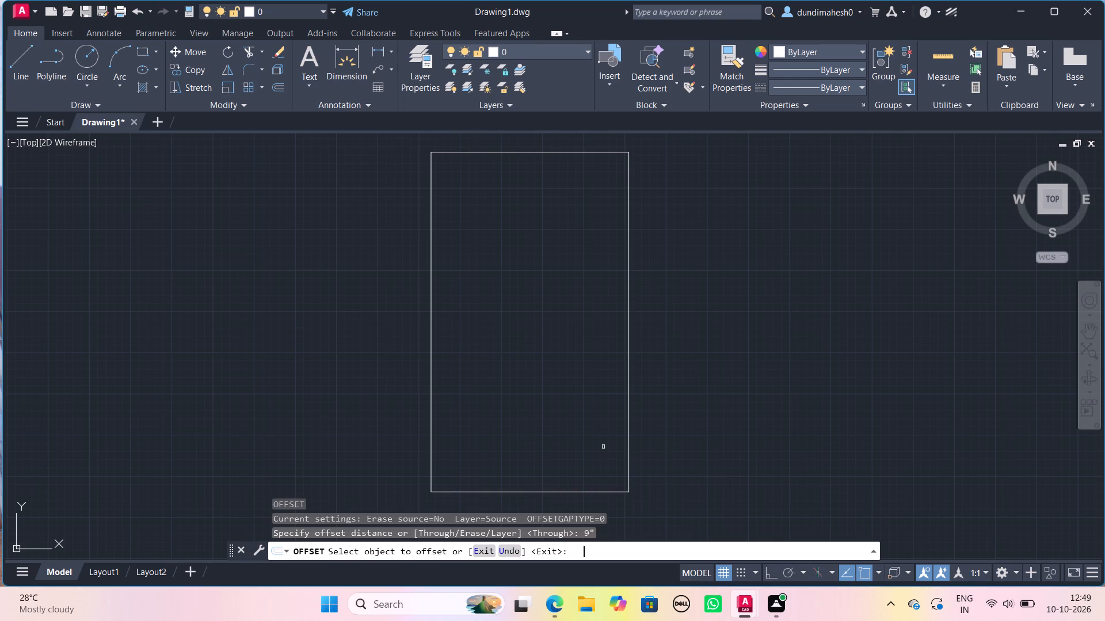
pyautogui.click(599, 490)
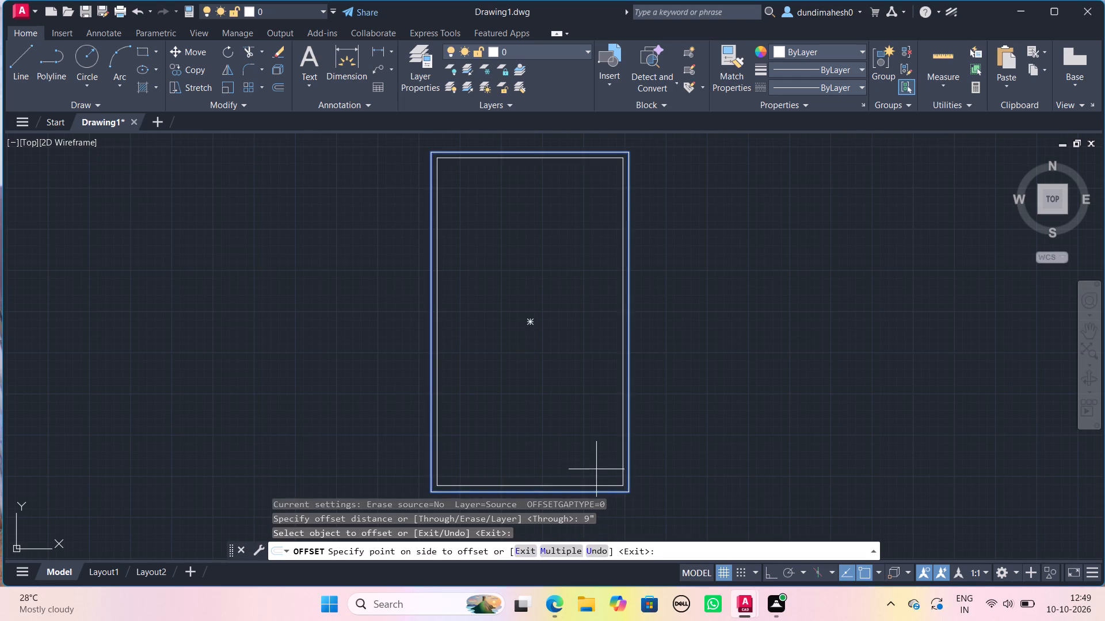
pyautogui.click(596, 466)
pyautogui.press('space')
# Explode the inner rectangle into separate lines.
pyautogui.write('x')
pyautogui.press('Return')
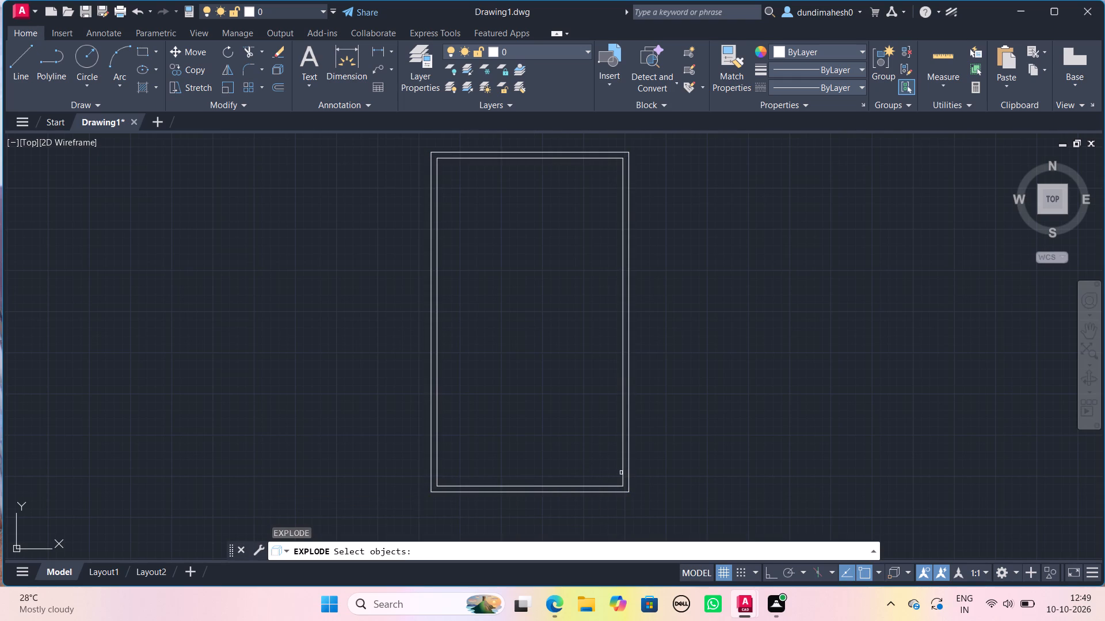
pyautogui.click(622, 473)
pyautogui.press('space')
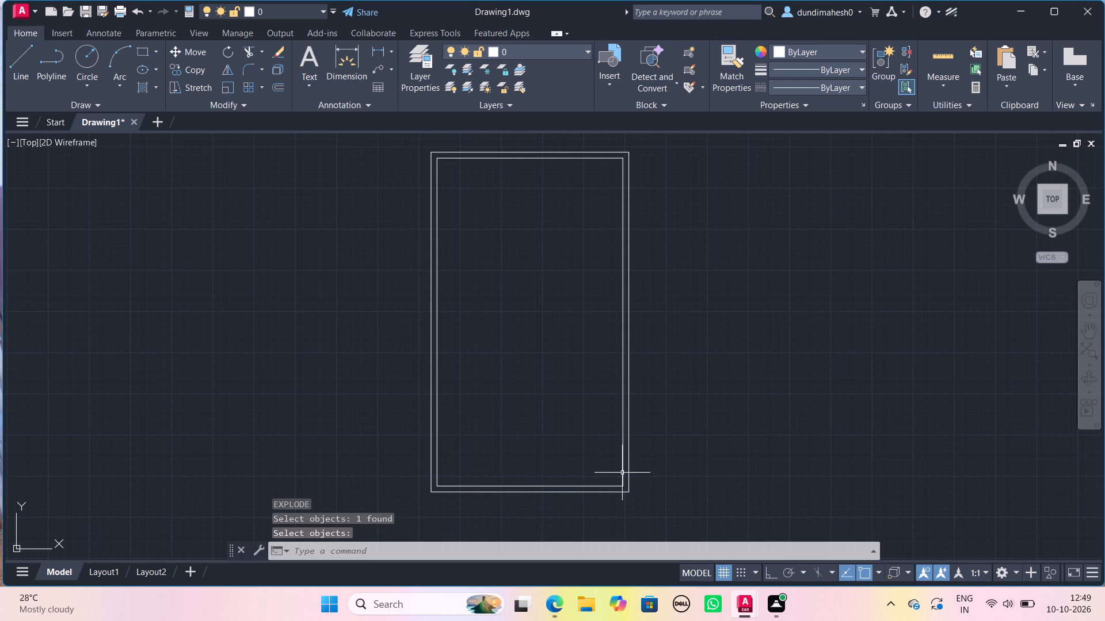
# Offset the top inner wall line 6' downward into the plan.
pyautogui.press('o')
pyautogui.press('Return')
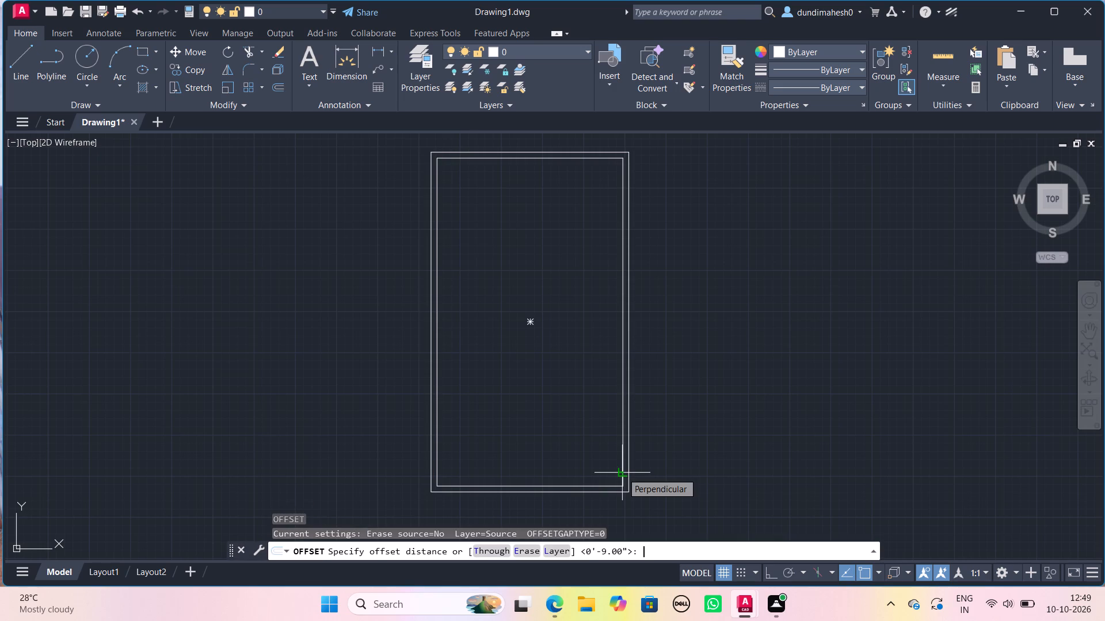
pyautogui.write("6'")
pyautogui.press('Return')
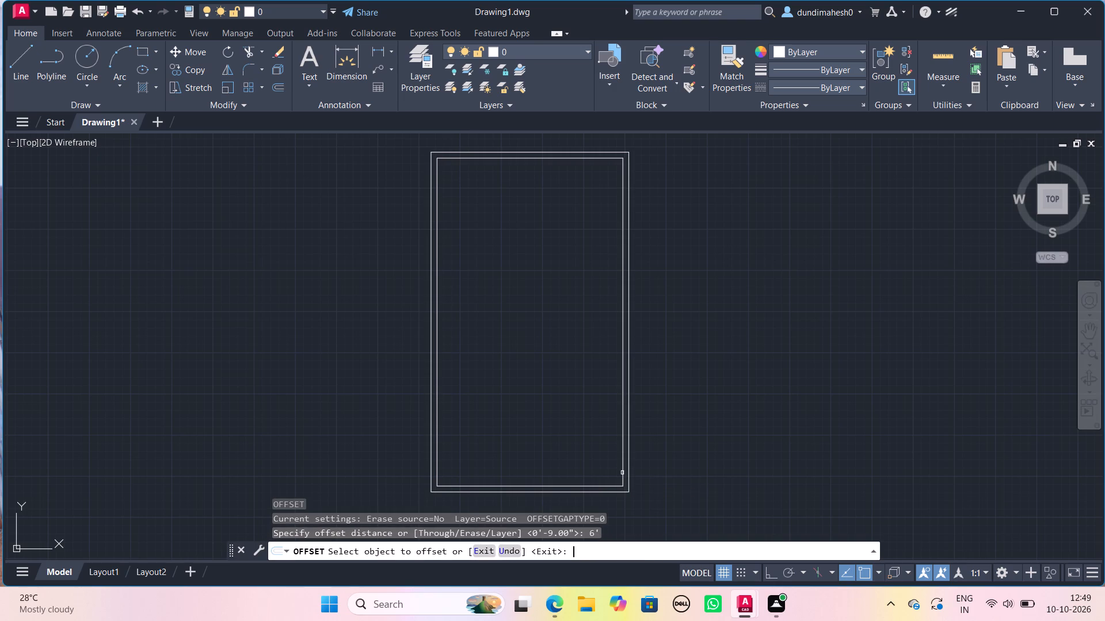
pyautogui.click(502, 159)
pyautogui.click(497, 205)
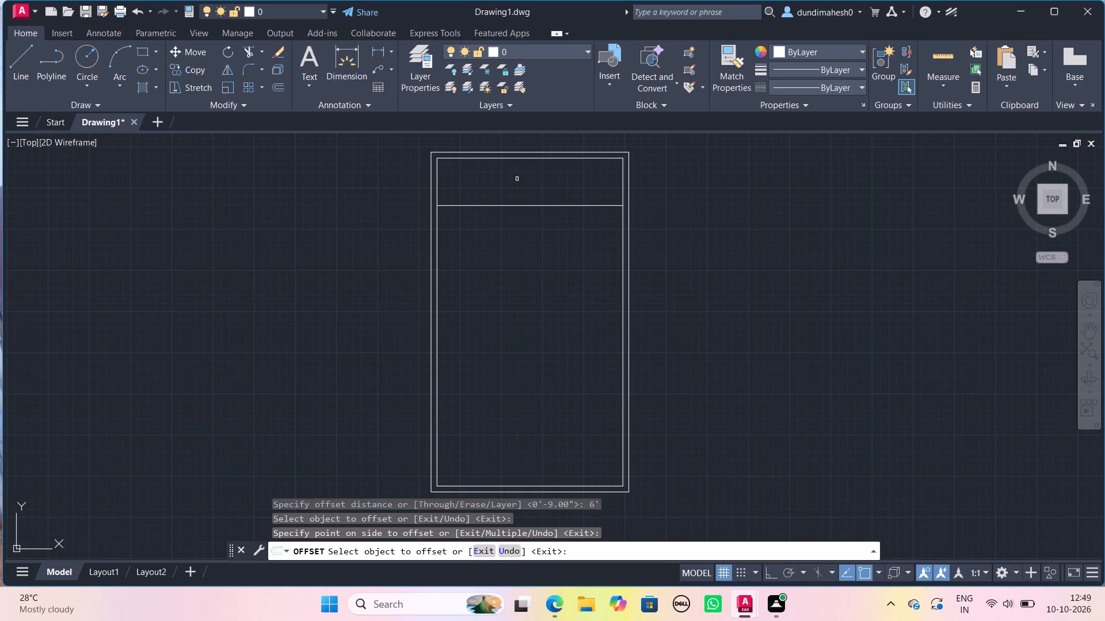
pyautogui.press('space')
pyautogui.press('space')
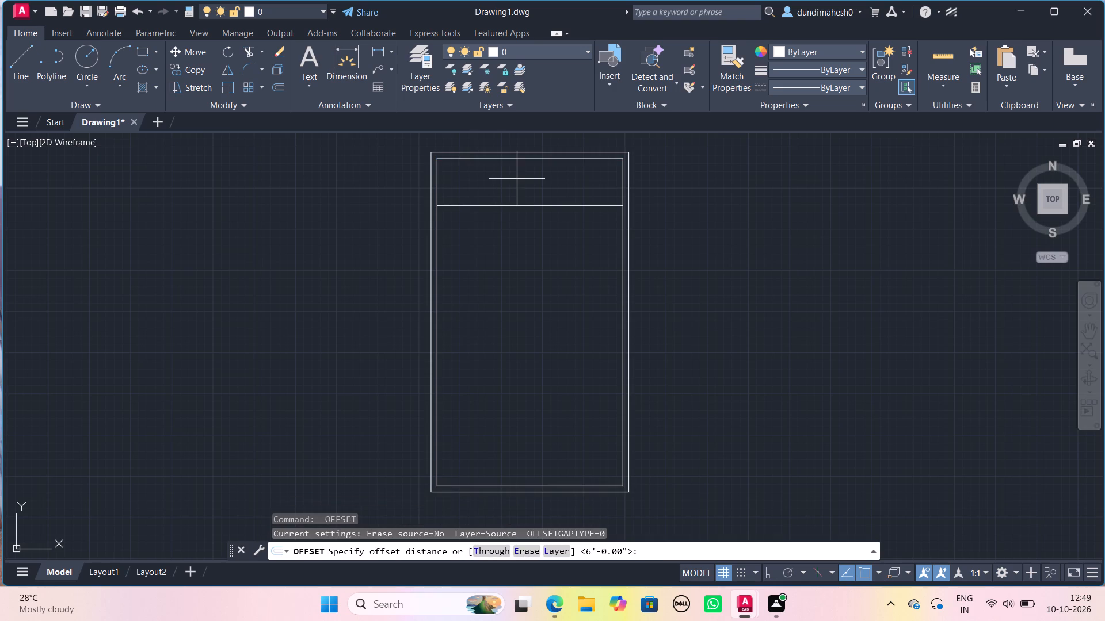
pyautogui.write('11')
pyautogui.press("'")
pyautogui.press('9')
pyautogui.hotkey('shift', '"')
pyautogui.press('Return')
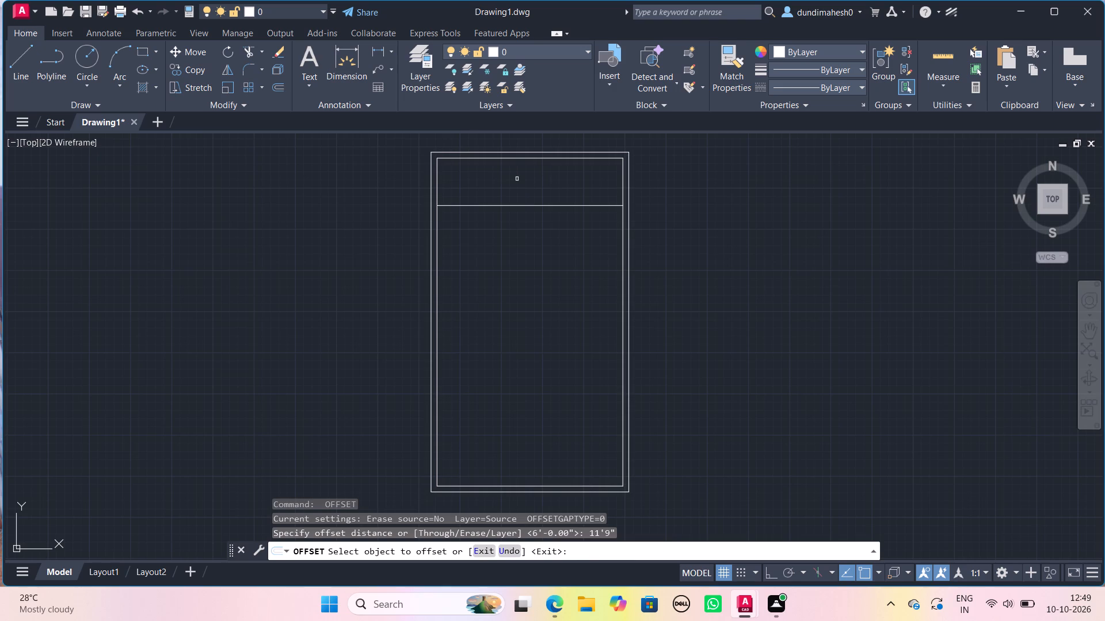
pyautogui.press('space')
# Offset the left inner wall line 11'9" to the right, into the plan.
pyautogui.press('space')
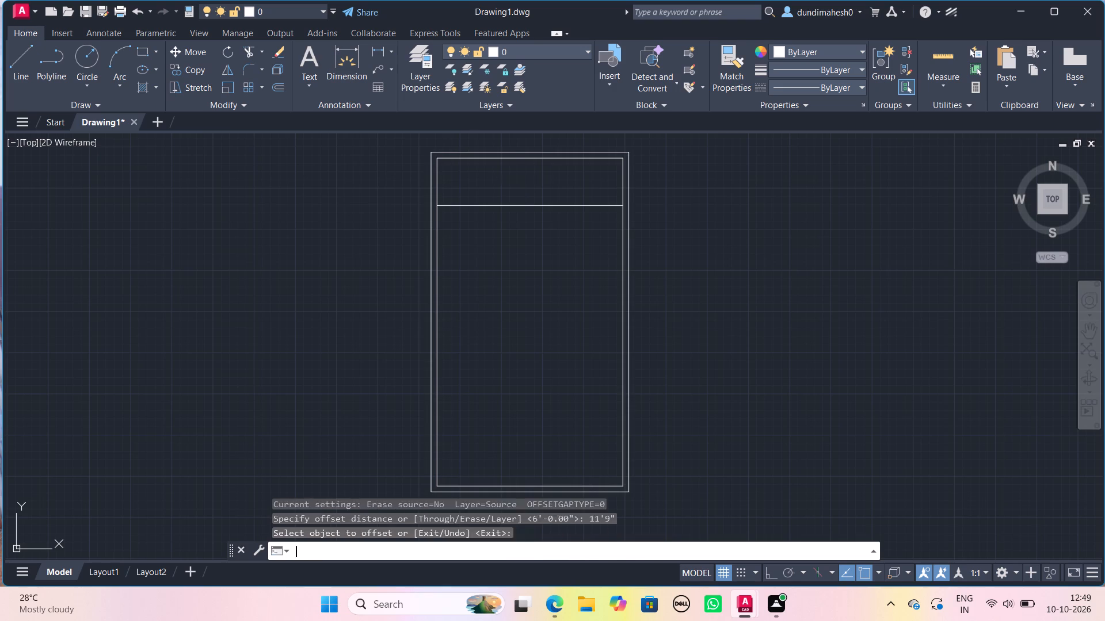
pyautogui.write('11')
pyautogui.press("'")
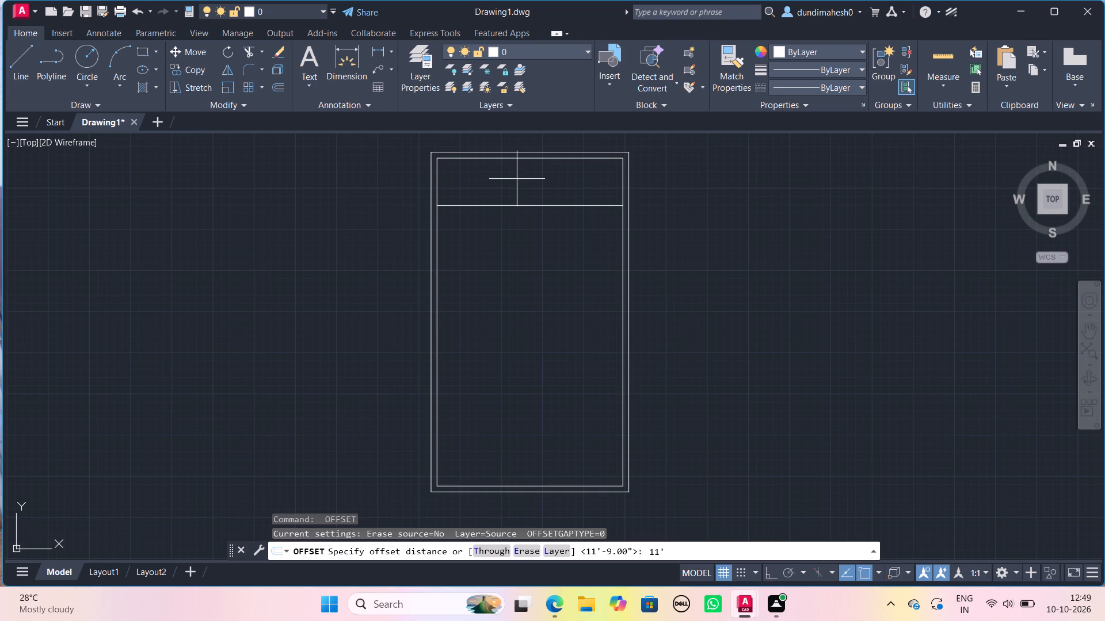
pyautogui.press('9')
pyautogui.hotkey('shift', '"')
pyautogui.press('Return')
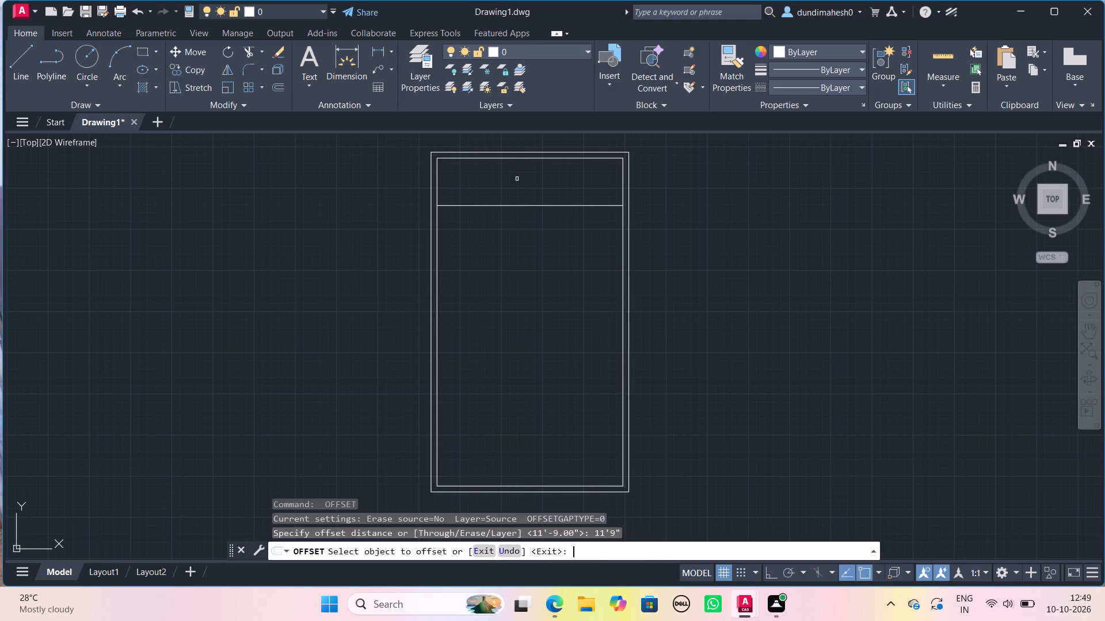
pyautogui.click(438, 163)
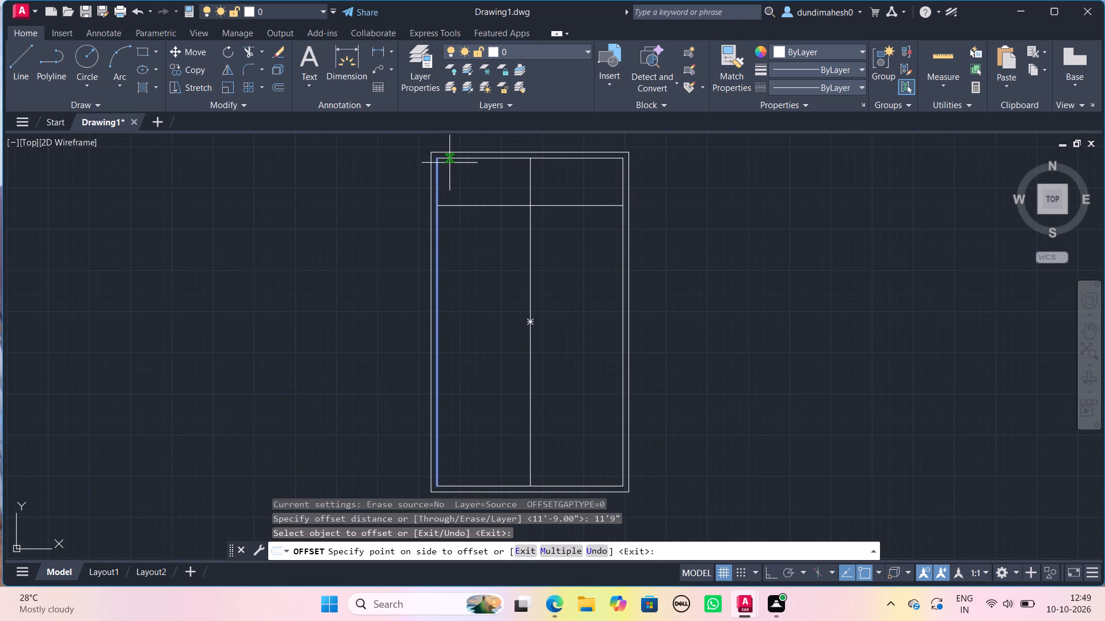
pyautogui.click(555, 182)
pyautogui.press('space')
# Offset the vertical partition line 6" to the right and the horizontal partition line 6" downward to give both partitions thickness.
pyautogui.press('space')
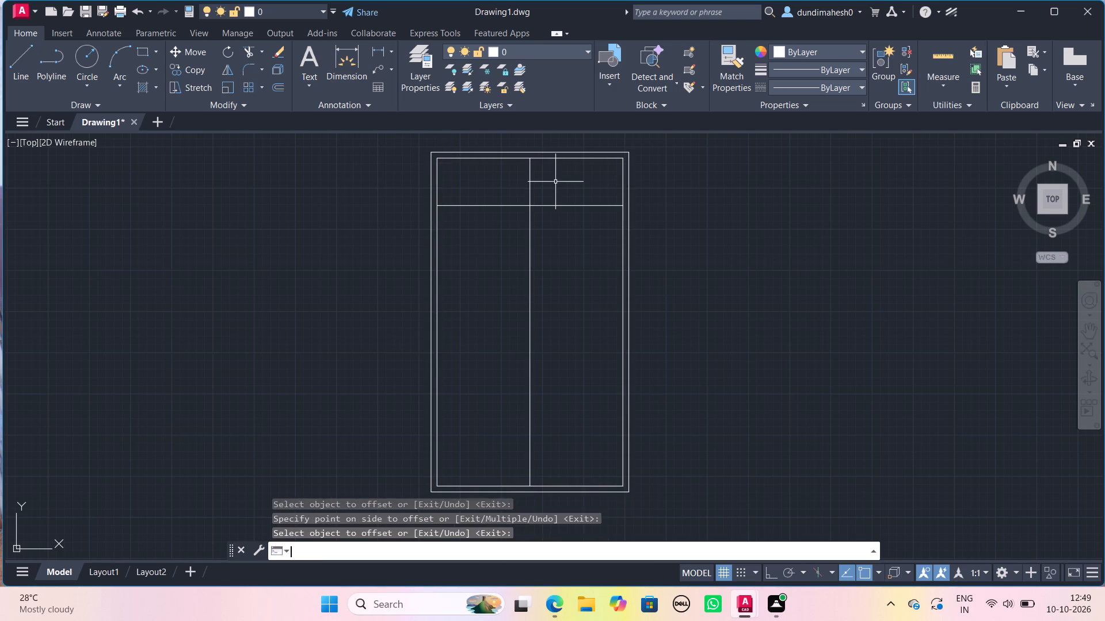
pyautogui.write('6"')
pyautogui.press('Return')
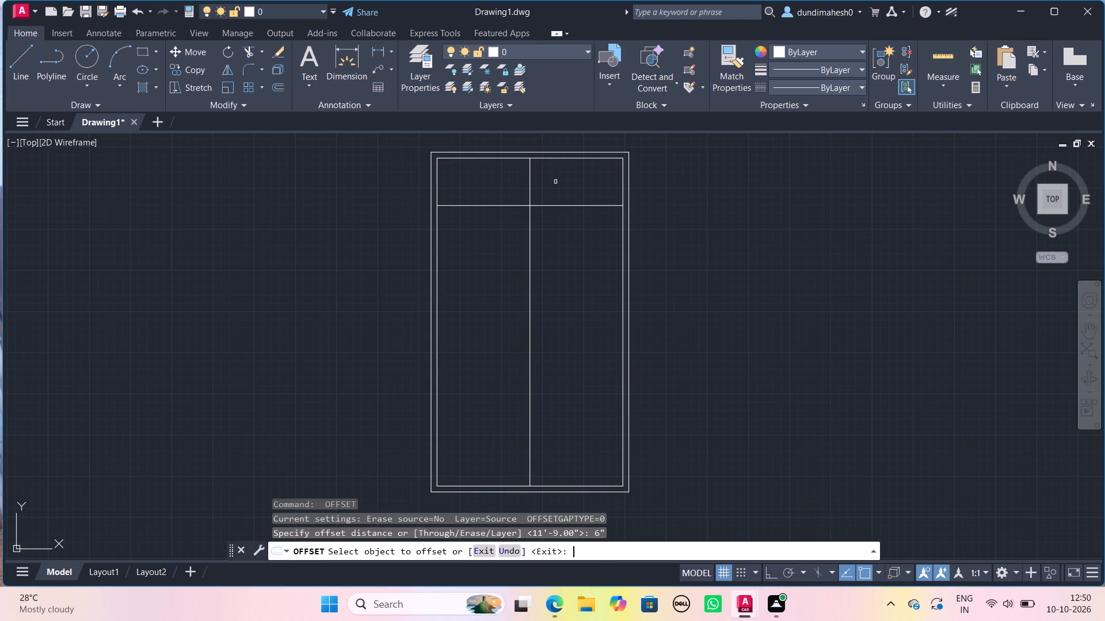
pyautogui.click(530, 183)
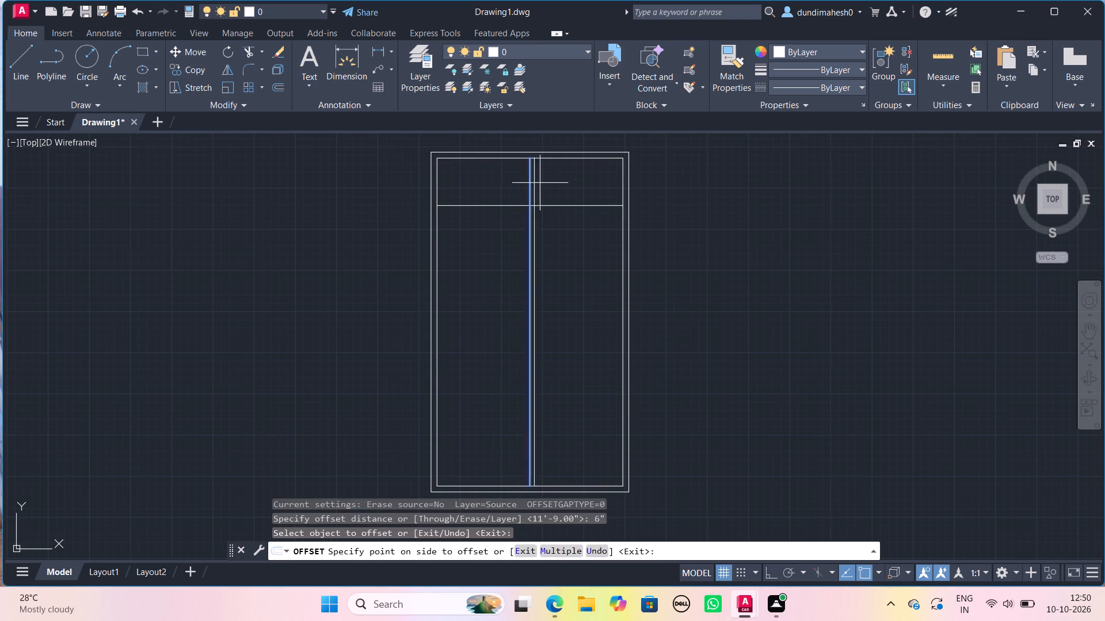
pyautogui.click(562, 183)
pyautogui.click(564, 204)
pyautogui.click(573, 245)
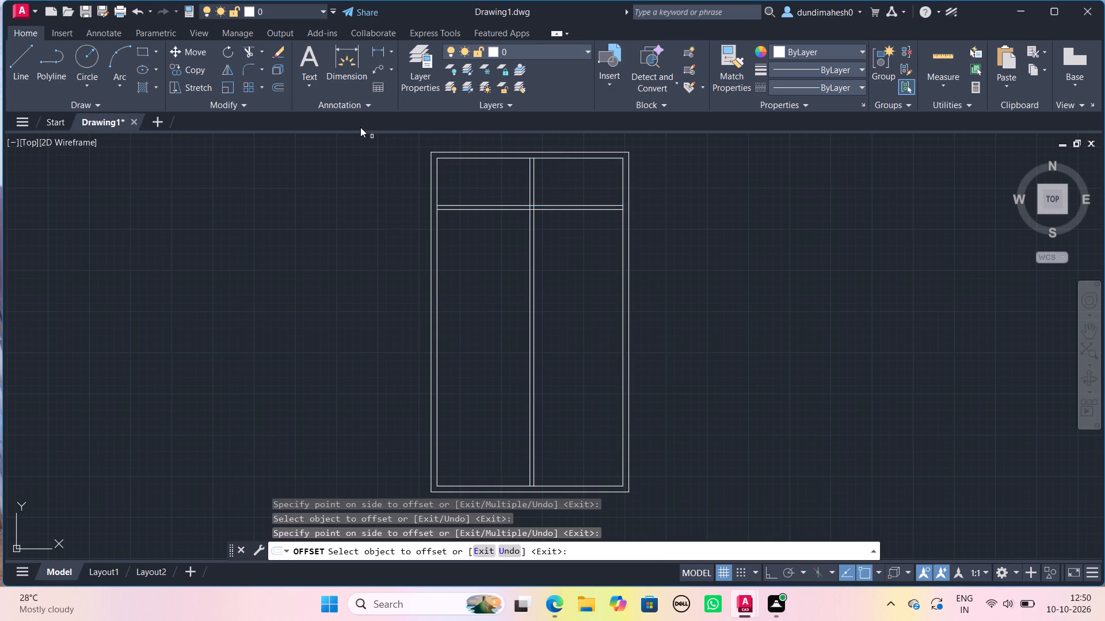
pyautogui.press('space')
# Check the clear width of the upper-right room, from the vertical partition to the right inner wall, with a temporary dimension.
pyautogui.click(348, 72)
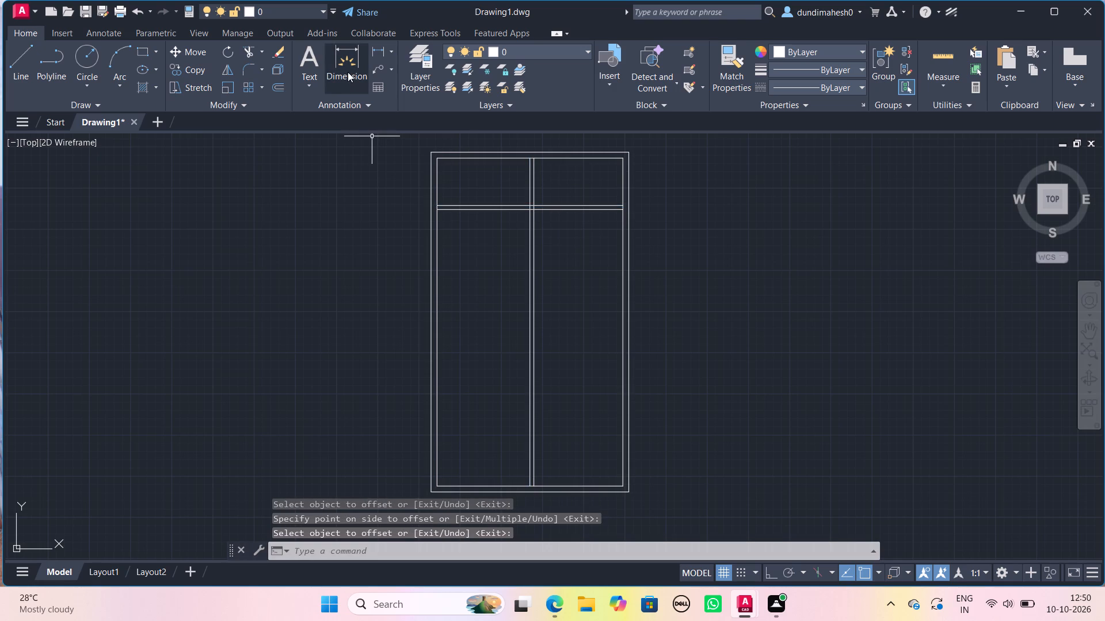
pyautogui.click(350, 43)
pyautogui.scroll(2, 536, 175)
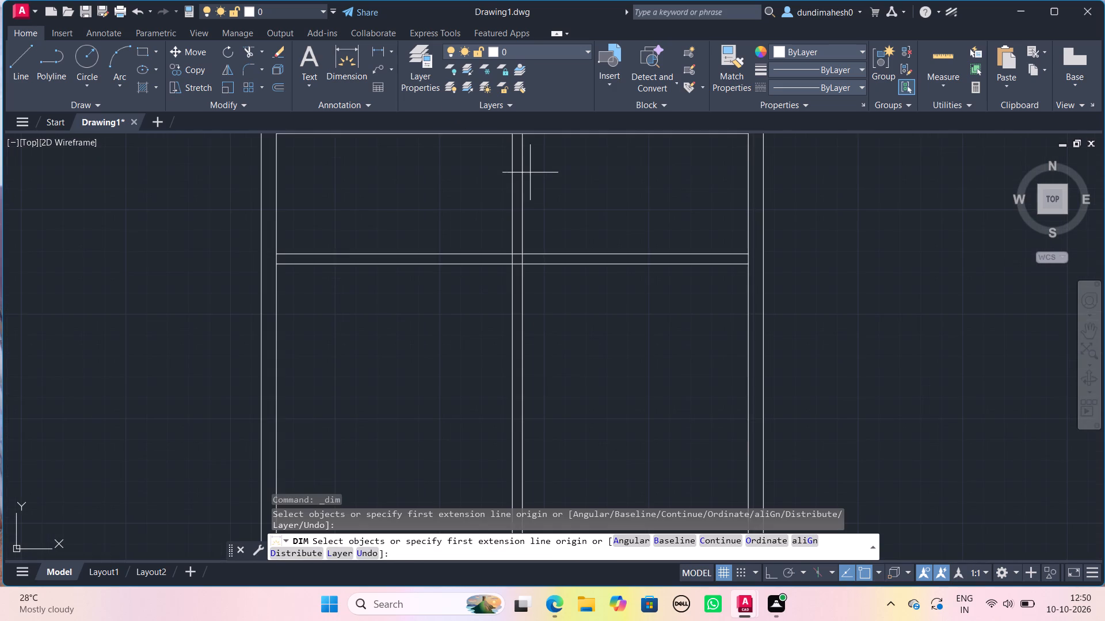
pyautogui.moveTo(530, 172); pyautogui.dragTo(467, 227, button='middle')
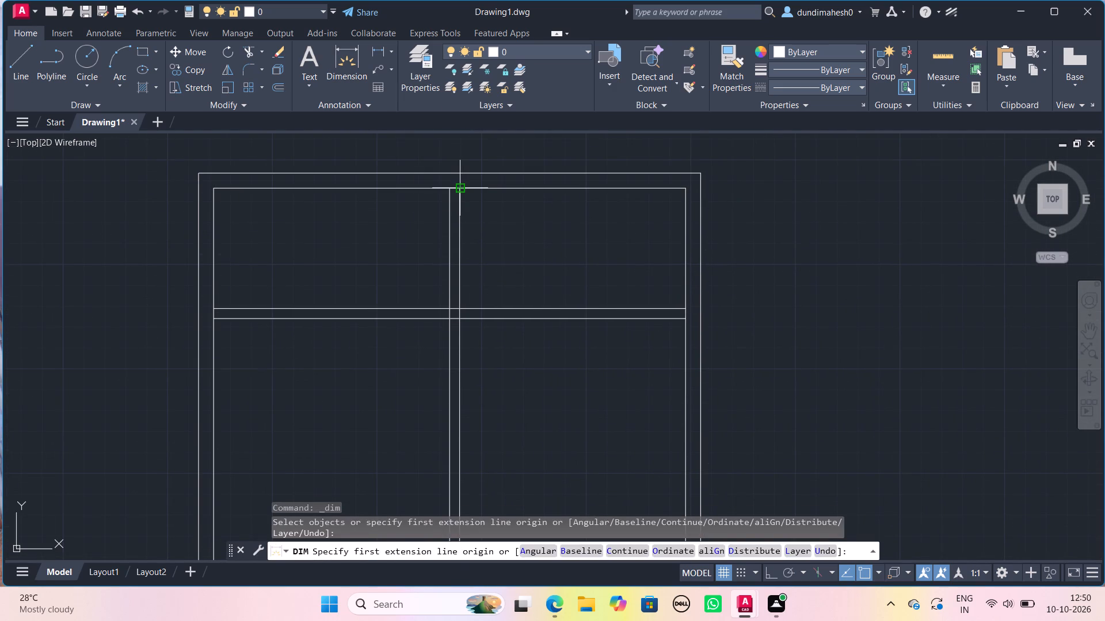
pyautogui.click(462, 186)
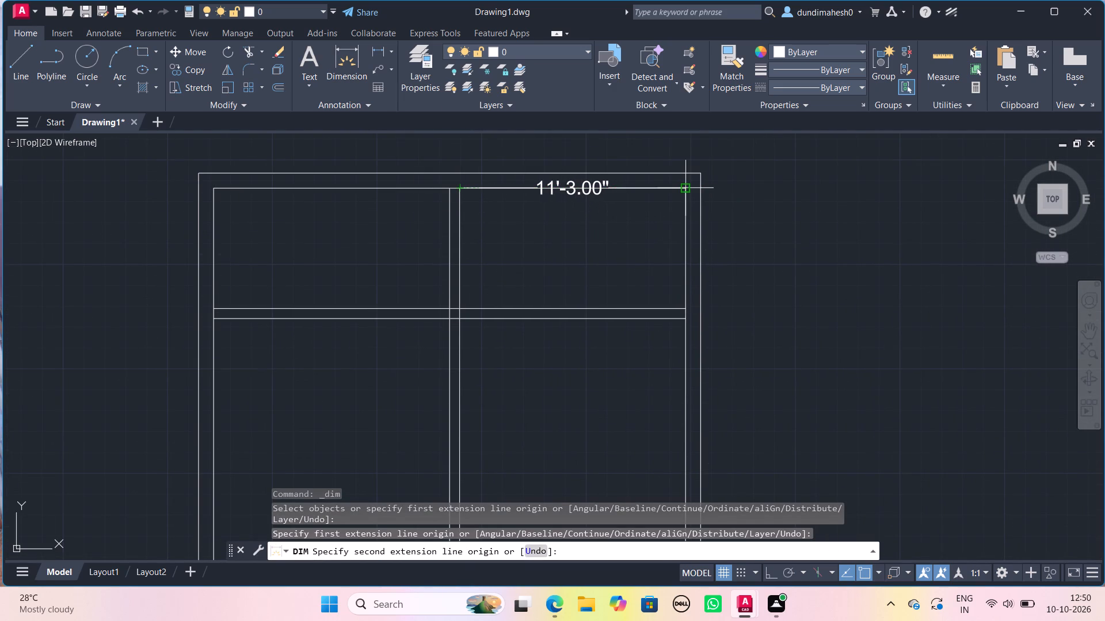
pyautogui.click(685, 188)
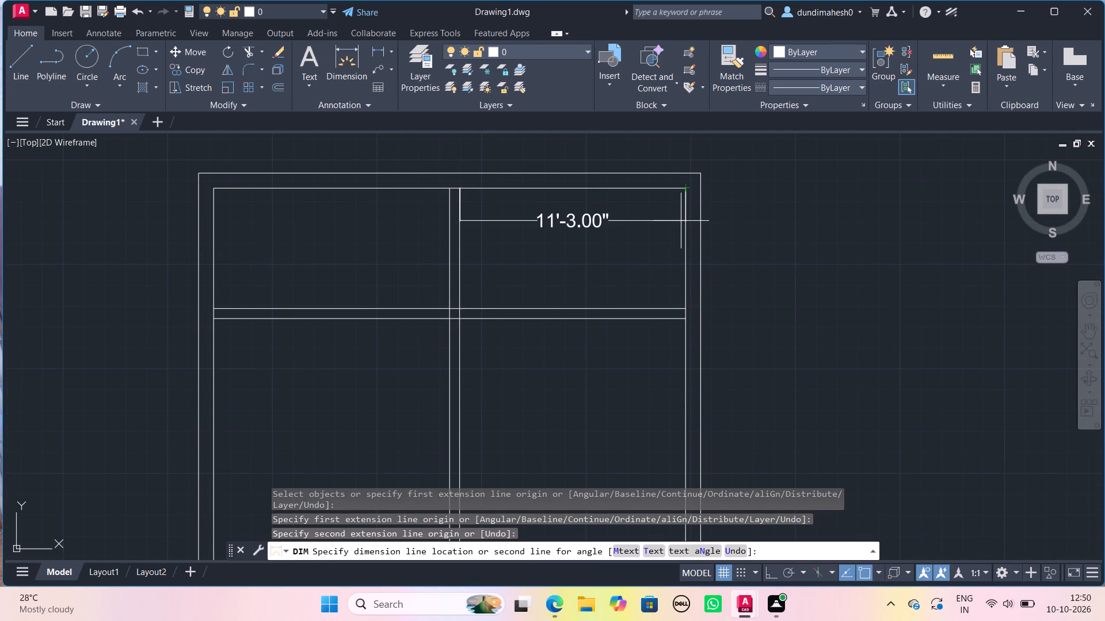
pyautogui.scroll(-2, 681, 221)
pyautogui.press('Escape')
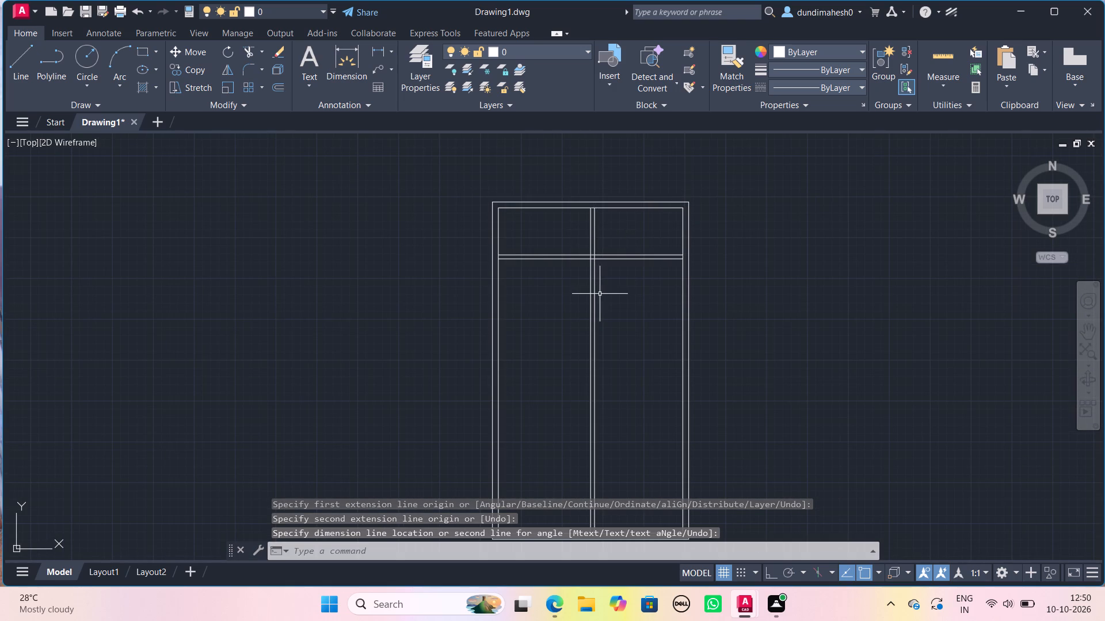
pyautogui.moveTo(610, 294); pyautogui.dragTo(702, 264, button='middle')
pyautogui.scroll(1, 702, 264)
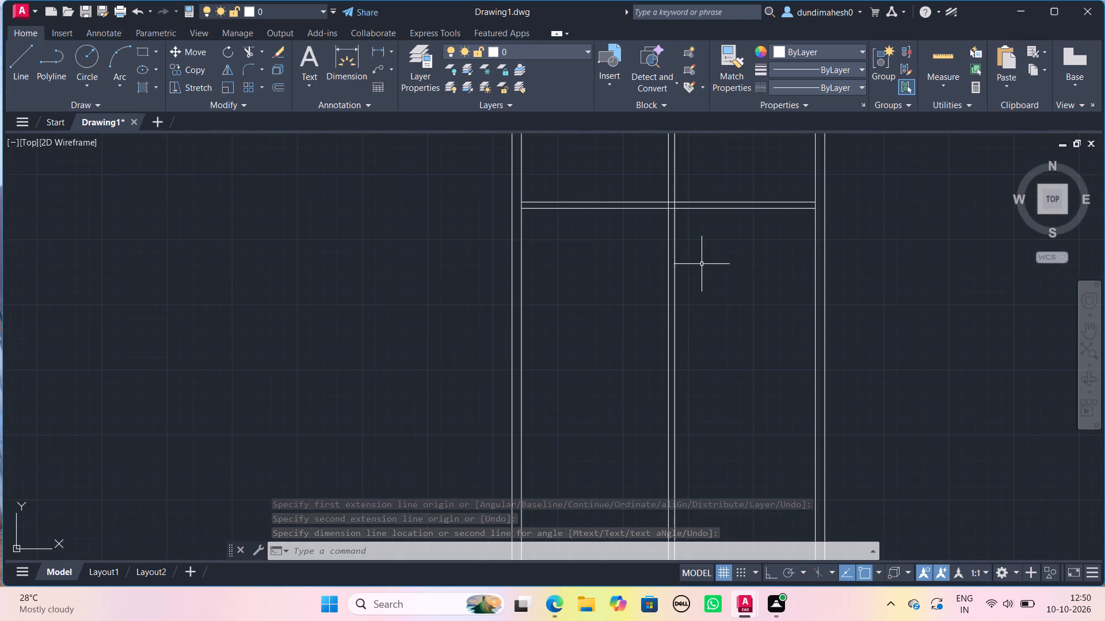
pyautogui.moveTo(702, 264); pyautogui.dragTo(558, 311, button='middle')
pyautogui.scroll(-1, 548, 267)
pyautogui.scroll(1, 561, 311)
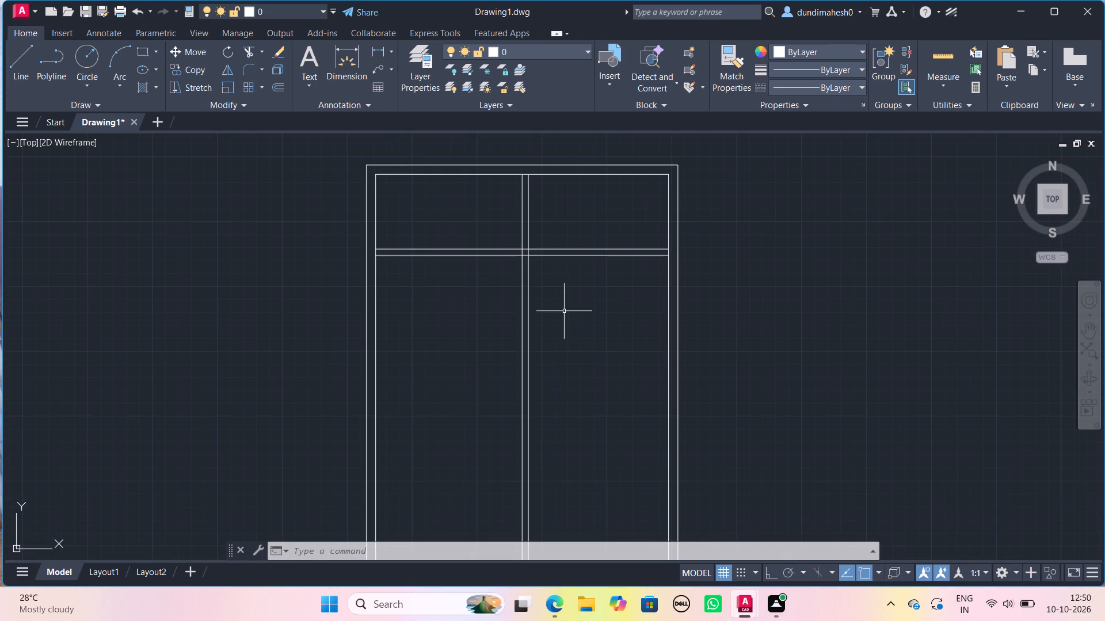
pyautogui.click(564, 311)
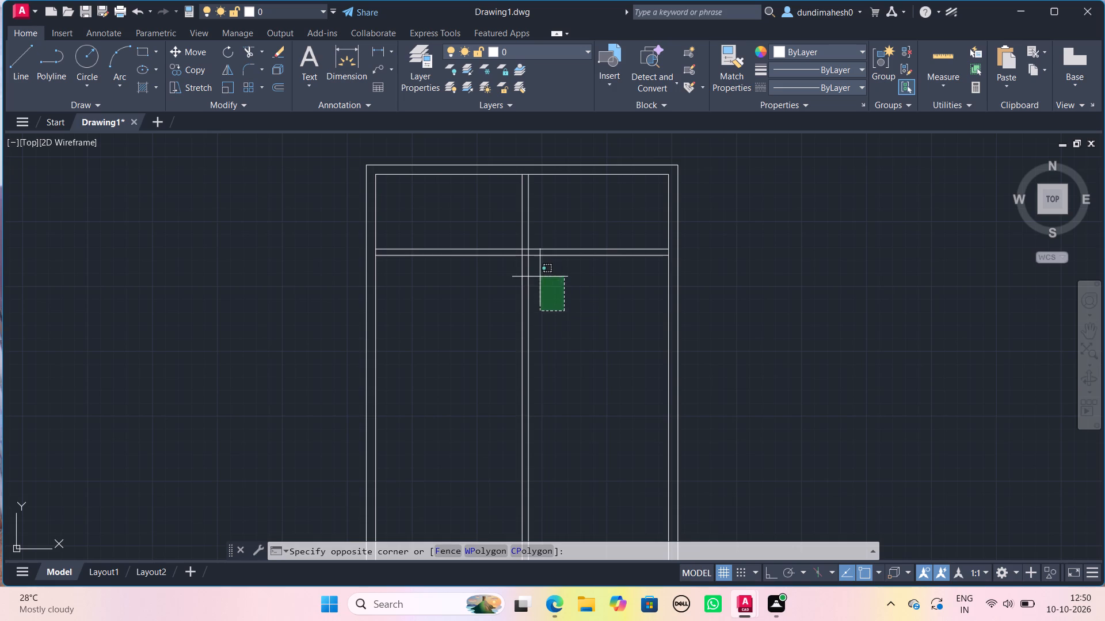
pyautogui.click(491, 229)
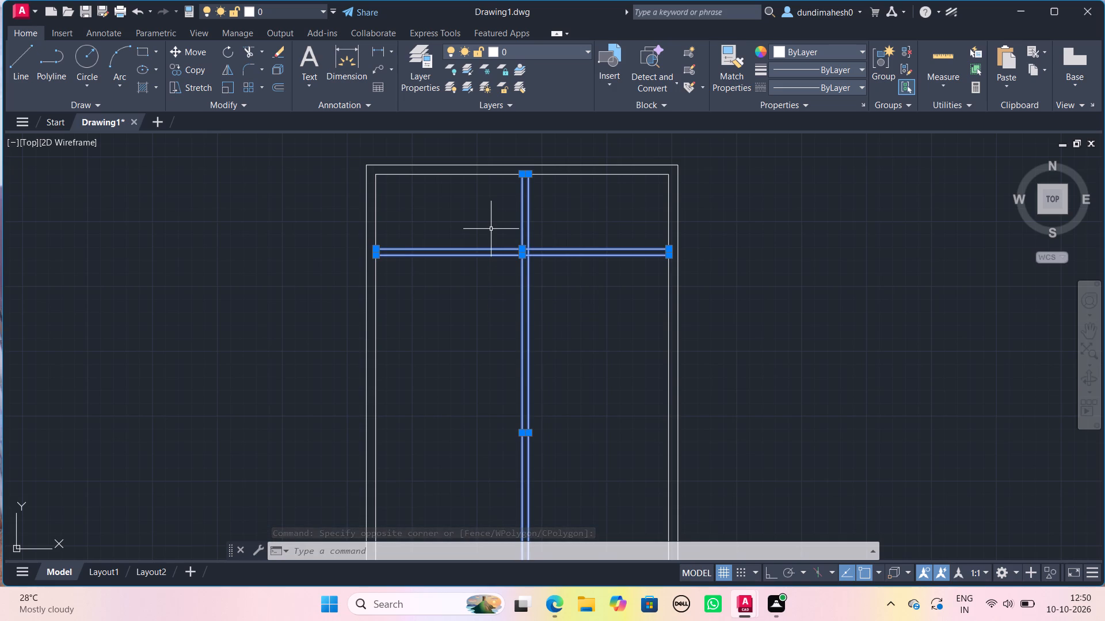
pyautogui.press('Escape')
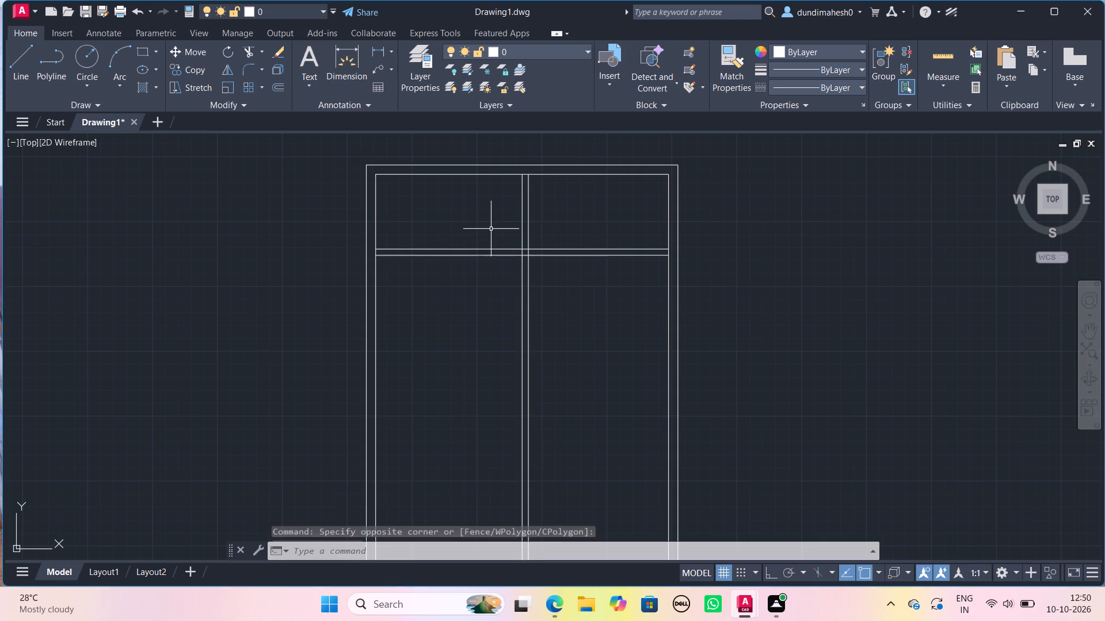
# Delete the two 6" offset copies, the right-hand vertical partition line and the lower horizontal partition line.
pyautogui.scroll(2, 536, 312)
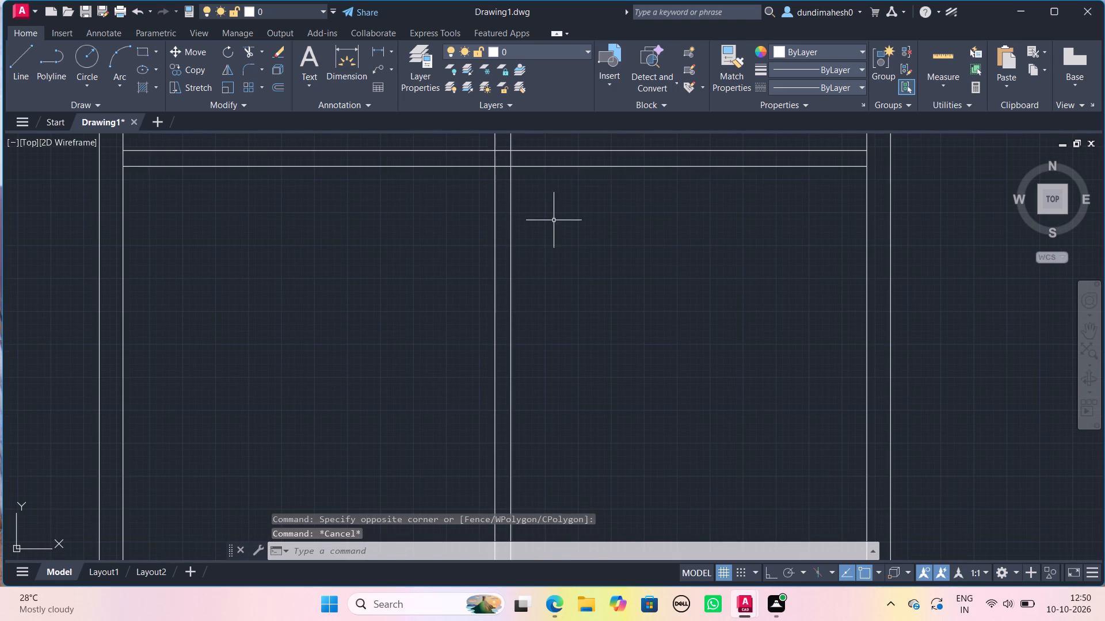
pyautogui.moveTo(552, 219); pyautogui.dragTo(547, 219)
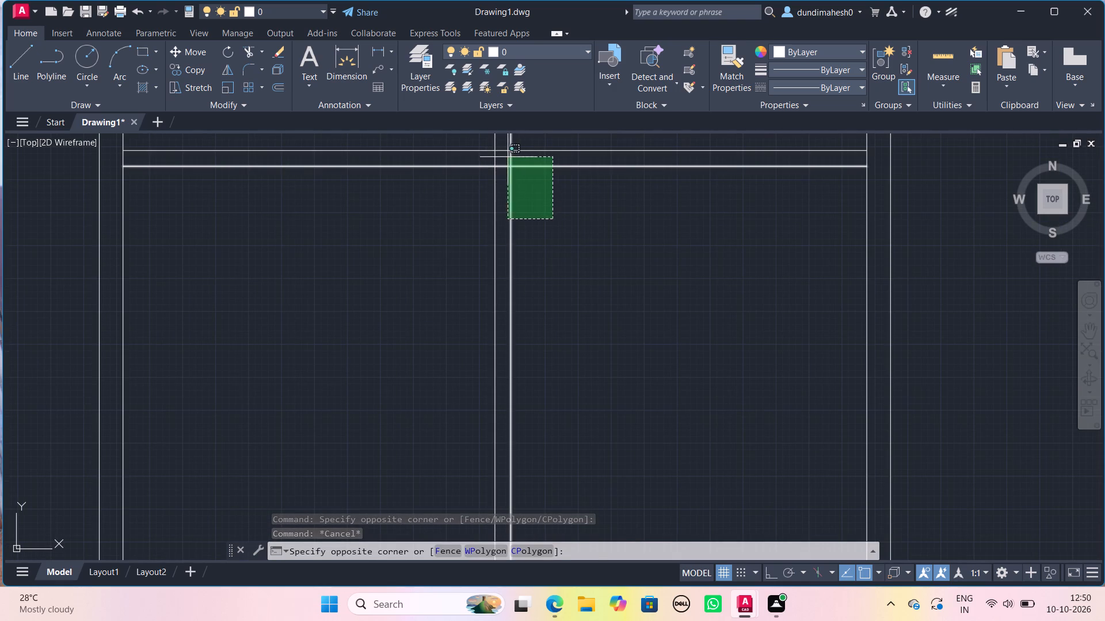
pyautogui.click(504, 157)
pyautogui.scroll(-3, 504, 157)
pyautogui.moveTo(521, 191); pyautogui.dragTo(566, 308, button='middle')
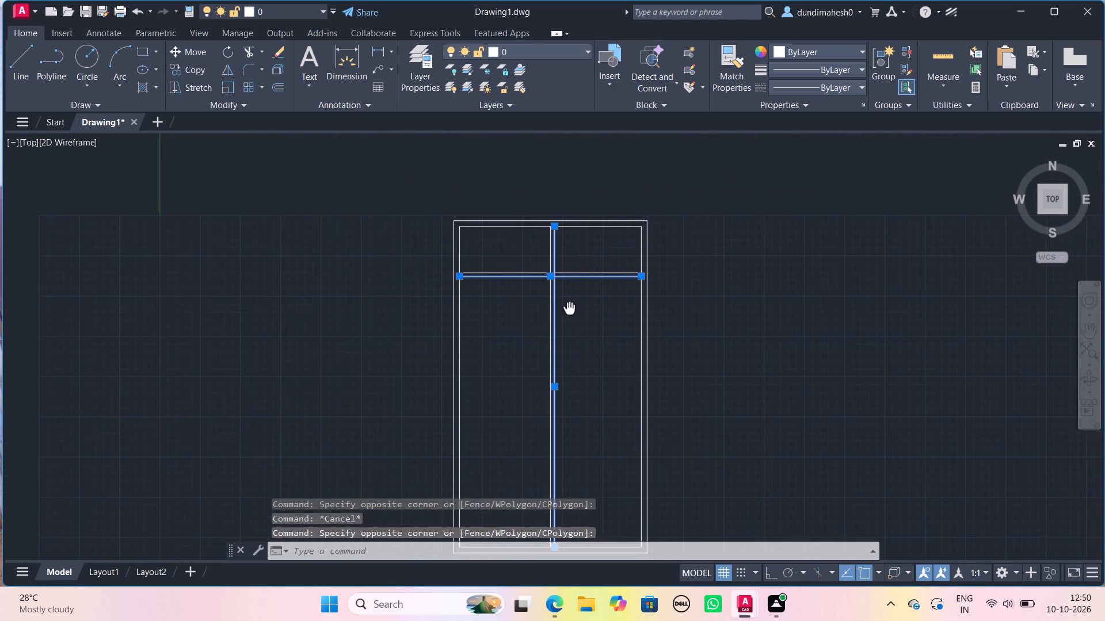
pyautogui.moveTo(566, 308); pyautogui.dragTo(563, 308, button='middle')
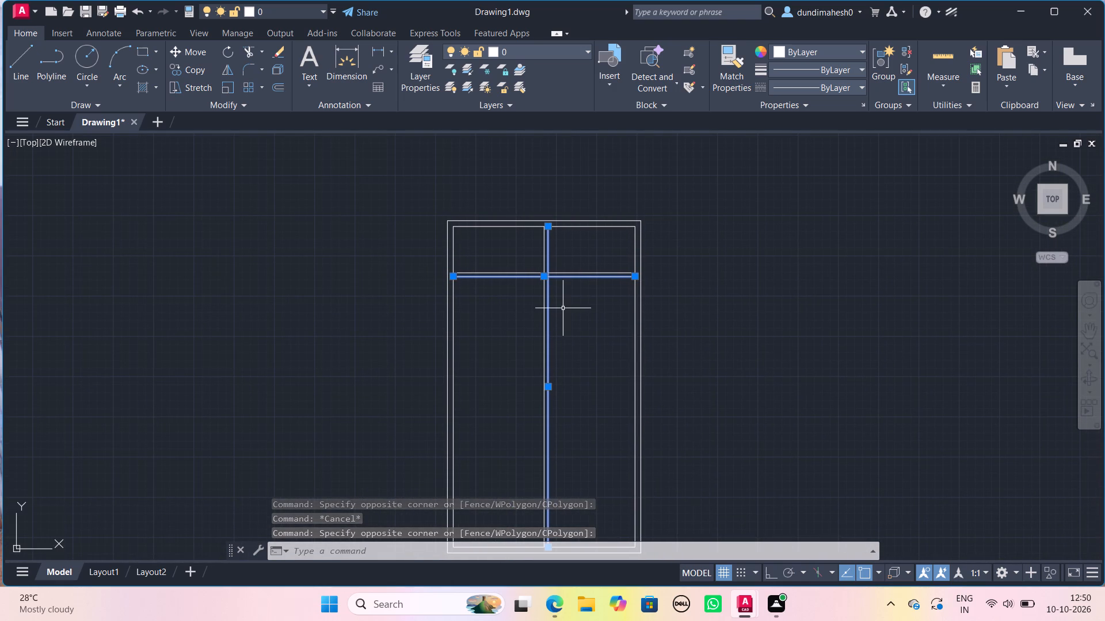
pyautogui.press('Delete')
# Offset the vertical partition line 5" to the right and the horizontal partition line 5" downward to give both partitions thickness.
pyautogui.press('o')
pyautogui.press('Return')
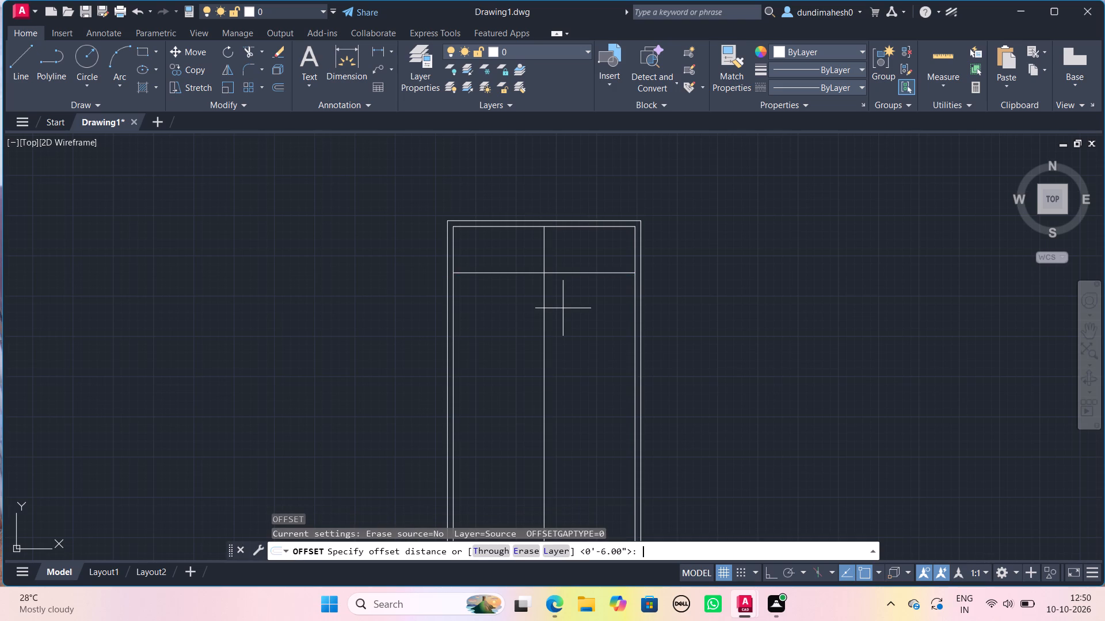
pyautogui.write('5"')
pyautogui.press('Return')
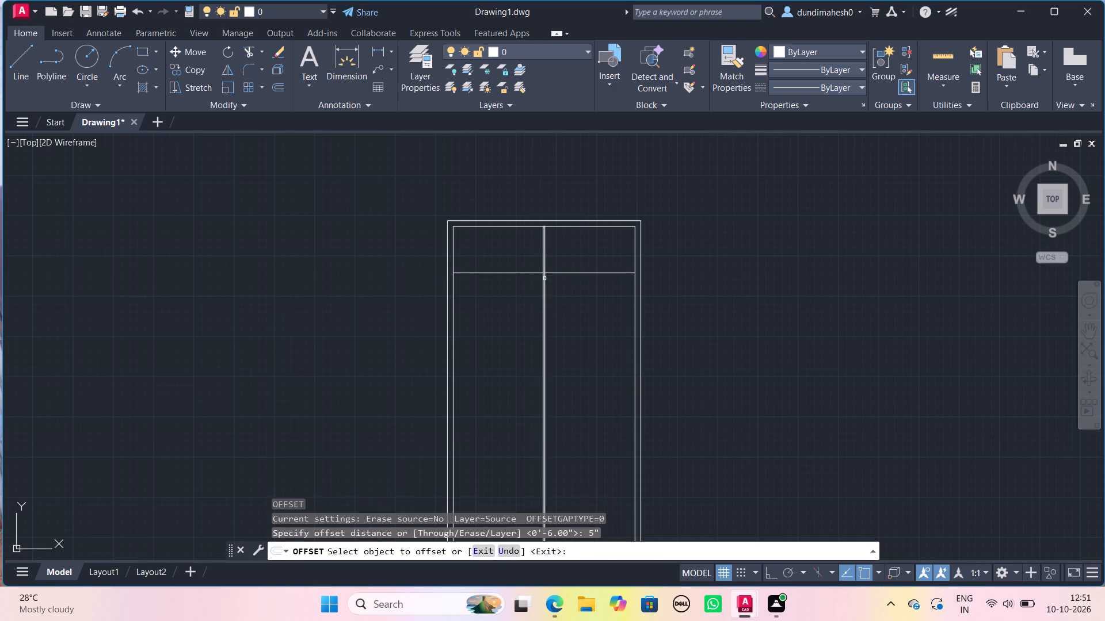
pyautogui.click(544, 278)
pyautogui.click(593, 278)
pyautogui.click(586, 273)
pyautogui.click(581, 319)
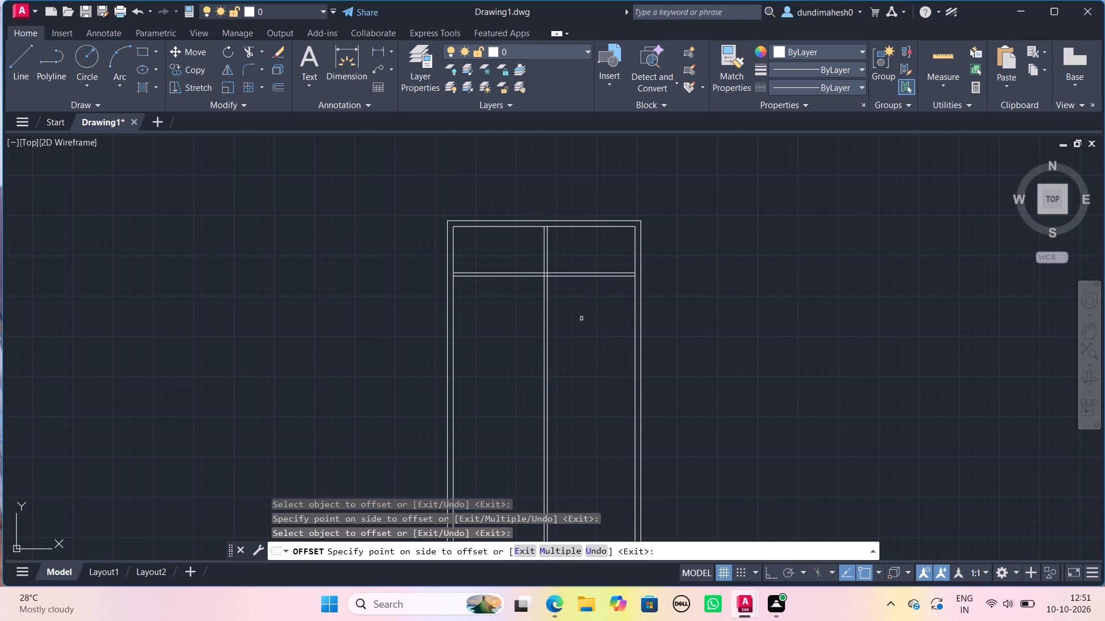
pyautogui.press('space')
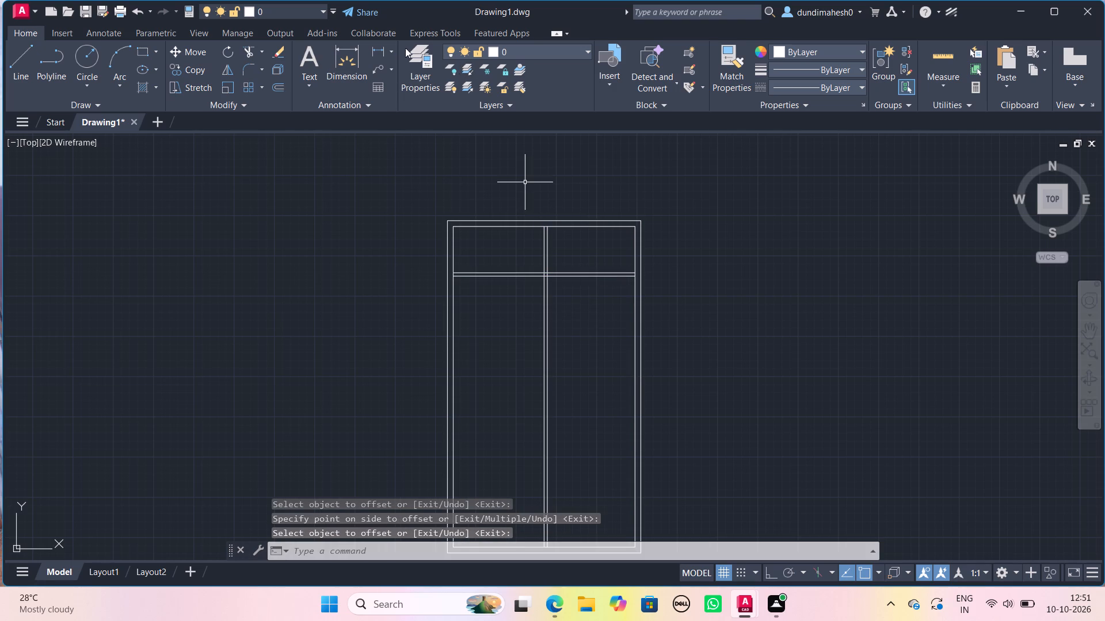
# Check the clear width from the vertical partition's right face to the right inner wall with a temporary dimension.
pyautogui.click(355, 48)
pyautogui.scroll(1, 531, 232)
pyautogui.scroll(2, 612, 278)
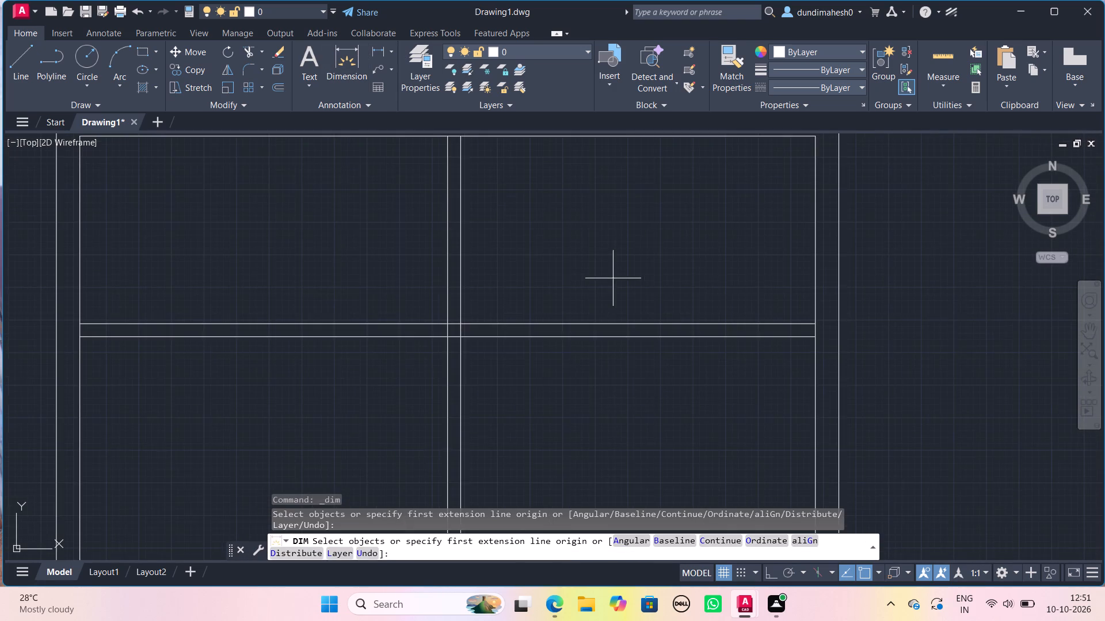
pyautogui.moveTo(606, 271); pyautogui.dragTo(506, 352, button='middle')
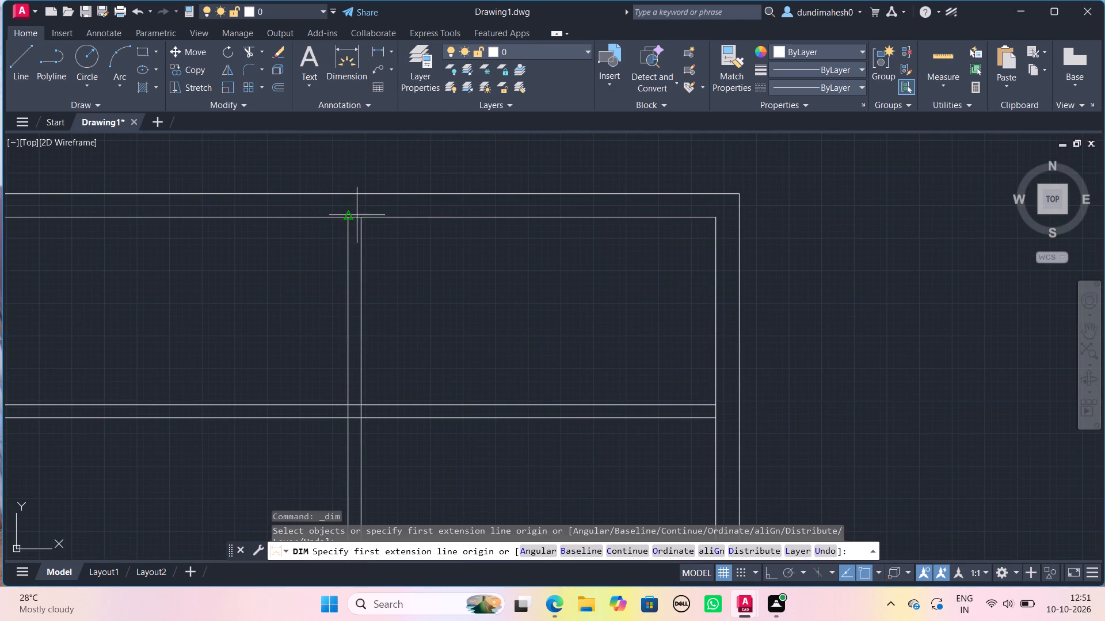
pyautogui.click(366, 215)
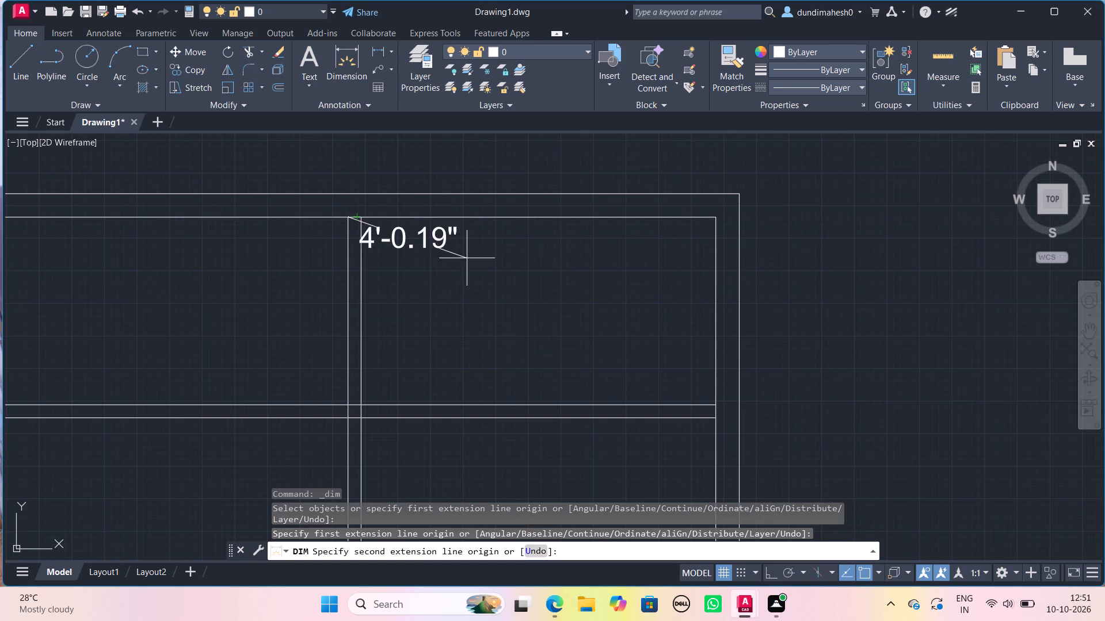
pyautogui.press('Escape')
pyautogui.press('space')
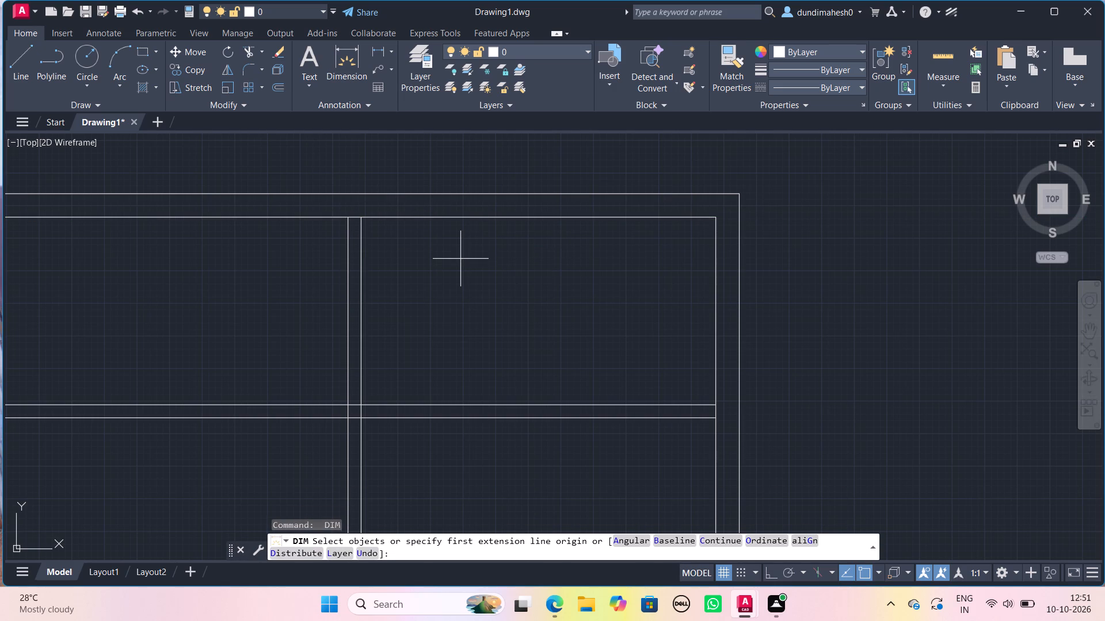
pyautogui.click(363, 217)
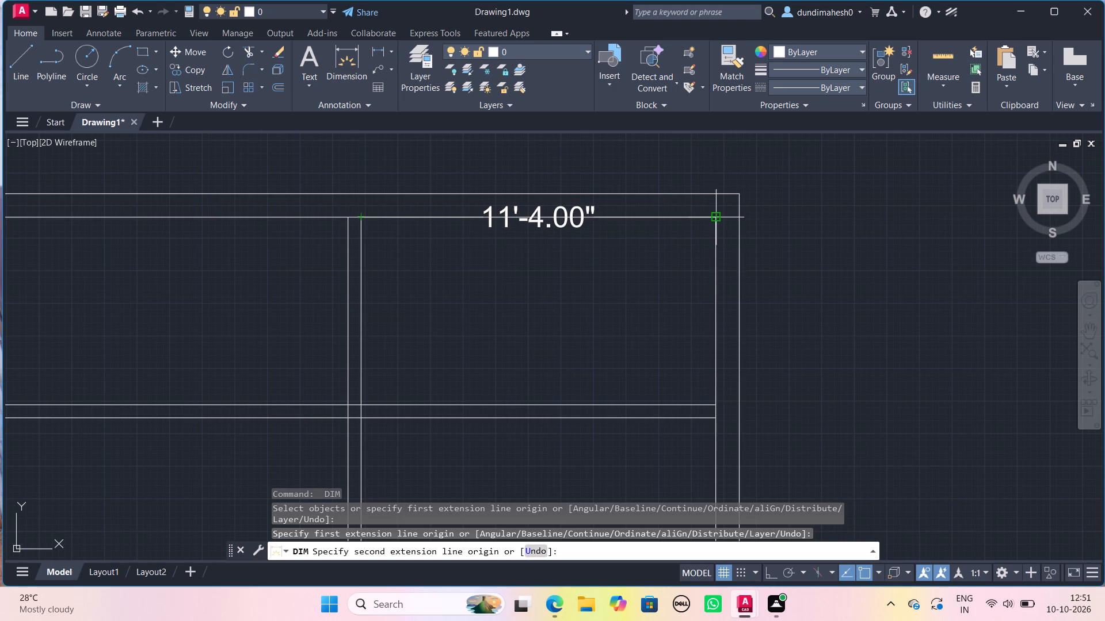
pyautogui.press('Escape')
# Trim the horizontal partition lines right of the vertical partition and the vertical partition lines below the horizontal one, leaving an upper-left room.
pyautogui.scroll(-3, 451, 285)
pyautogui.moveTo(449, 285); pyautogui.dragTo(458, 285, button='middle')
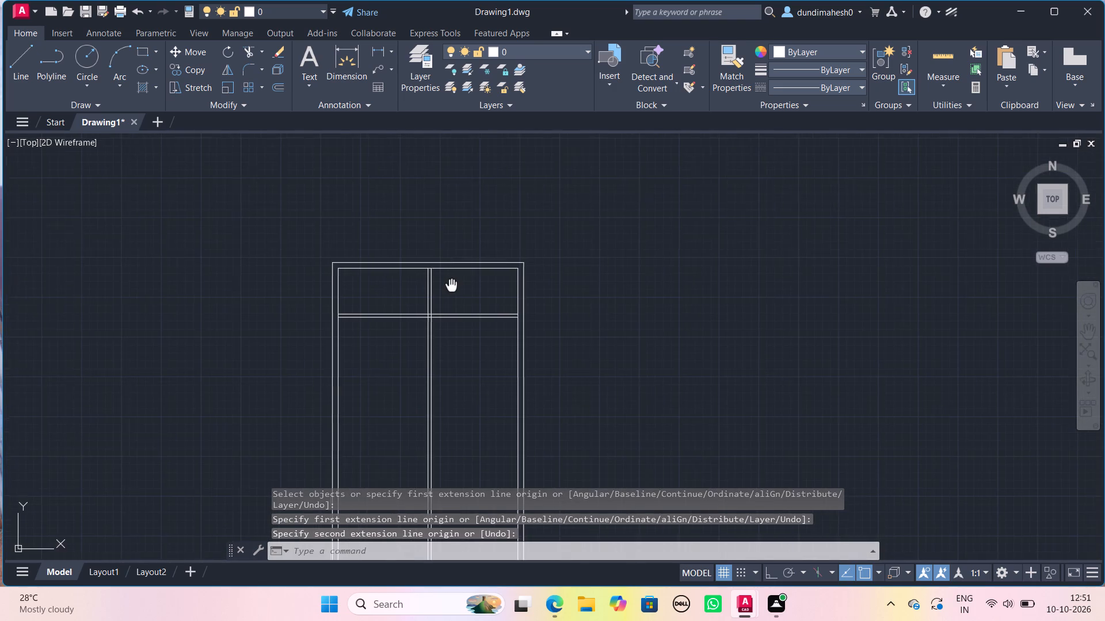
pyautogui.moveTo(458, 285); pyautogui.dragTo(481, 259, button='middle')
pyautogui.write('tr')
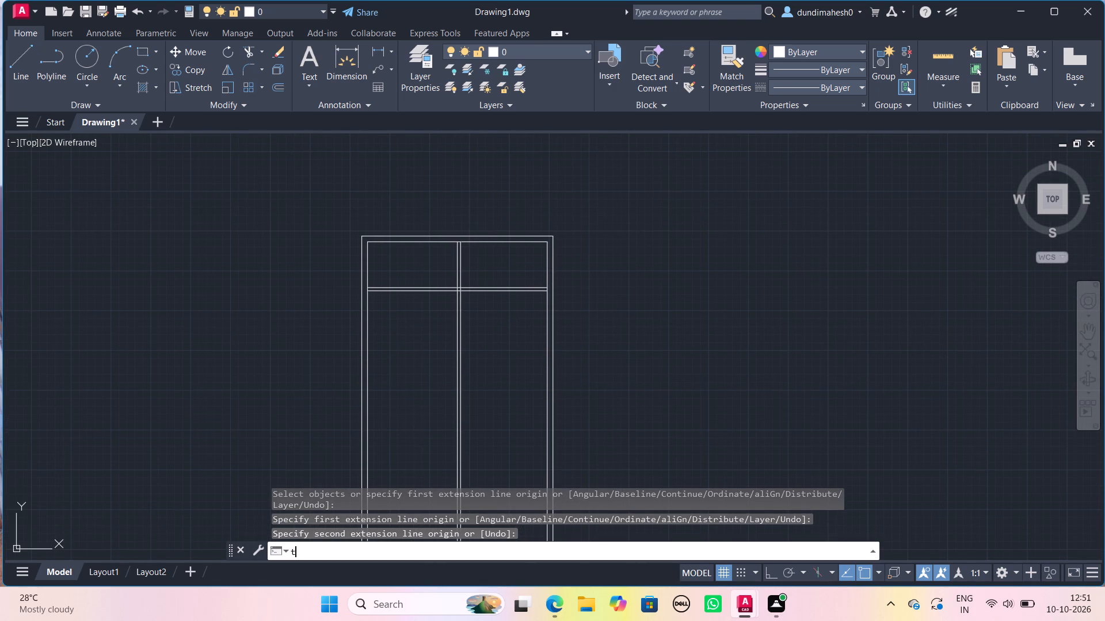
pyautogui.write('im')
pyautogui.press('Return')
pyautogui.press('Return')
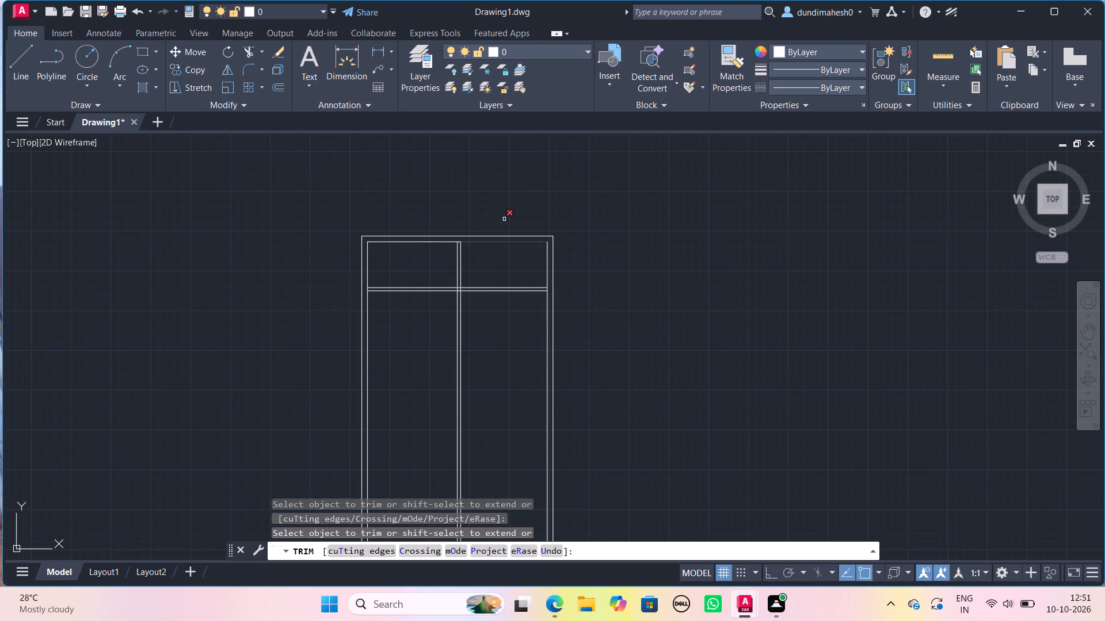
pyautogui.click(496, 260)
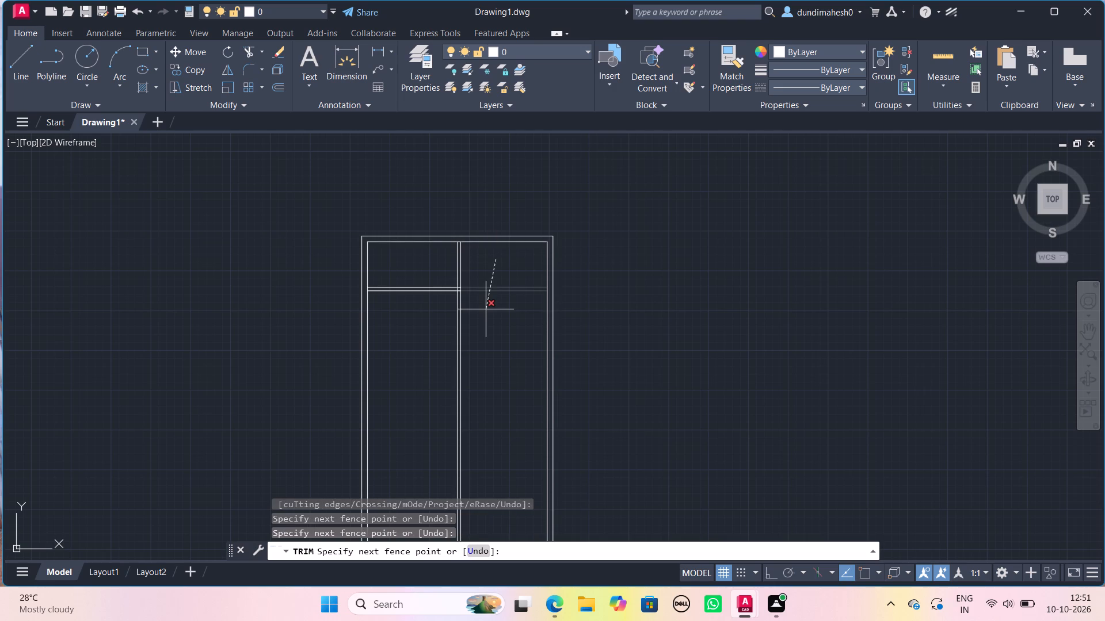
pyautogui.click(486, 309)
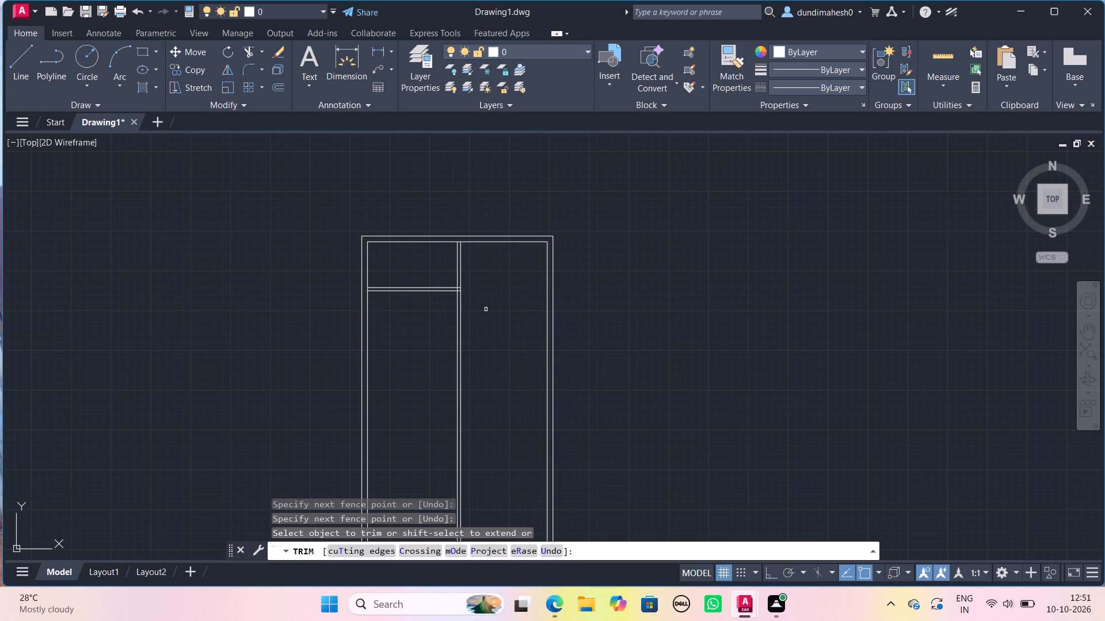
pyautogui.click(486, 309)
pyautogui.click(451, 312)
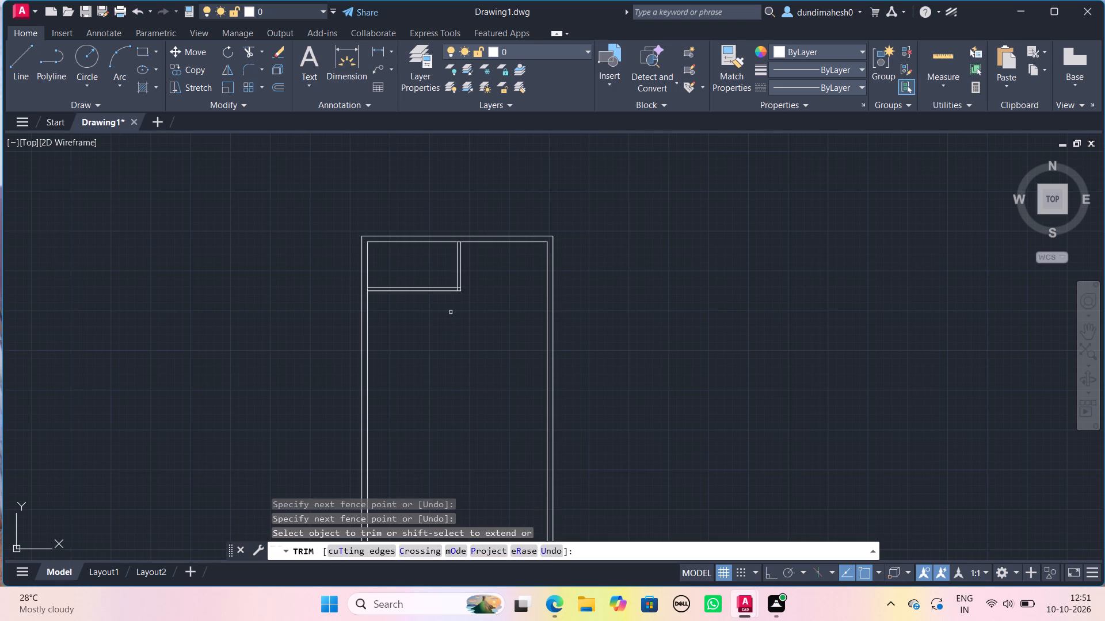
pyautogui.rightClick(451, 312)
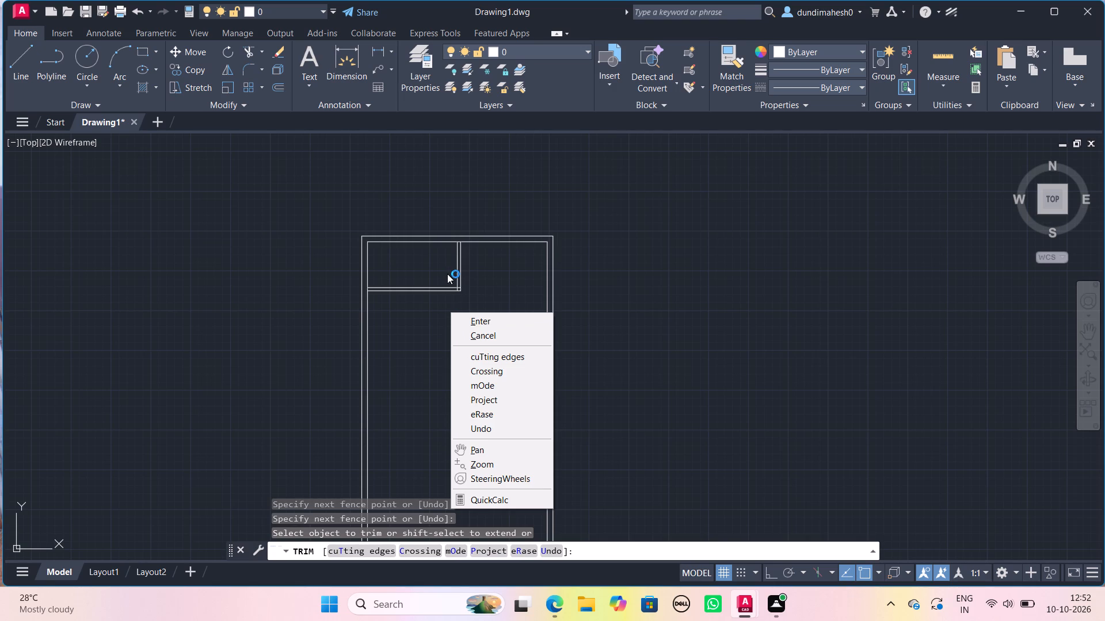
pyautogui.press('Escape')
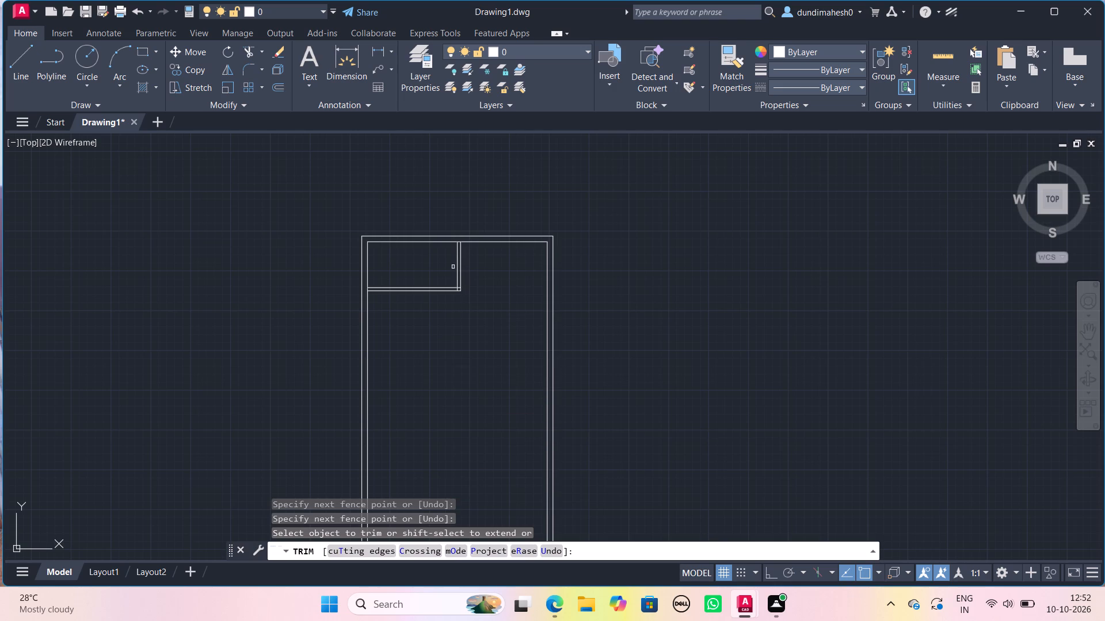
pyautogui.press('Escape')
pyautogui.press('Escape')
pyautogui.press('Escape')
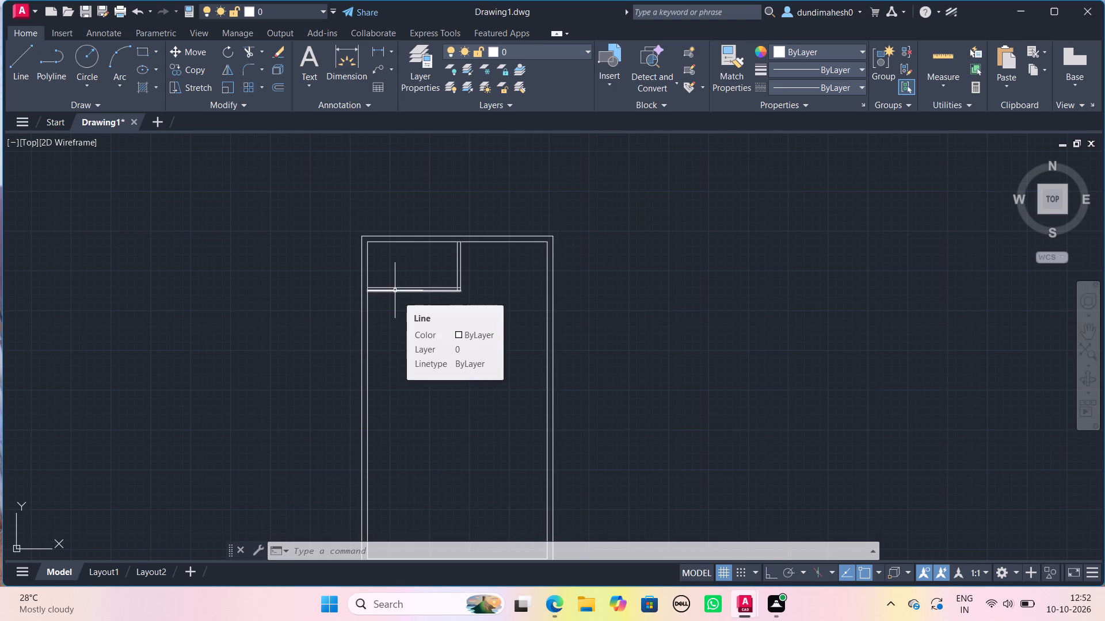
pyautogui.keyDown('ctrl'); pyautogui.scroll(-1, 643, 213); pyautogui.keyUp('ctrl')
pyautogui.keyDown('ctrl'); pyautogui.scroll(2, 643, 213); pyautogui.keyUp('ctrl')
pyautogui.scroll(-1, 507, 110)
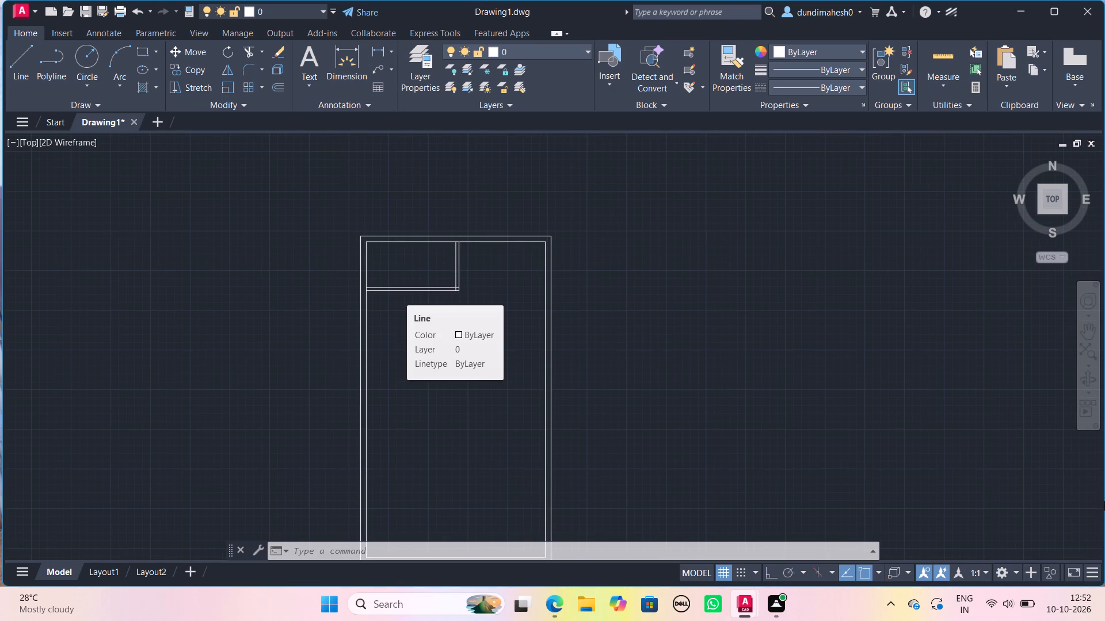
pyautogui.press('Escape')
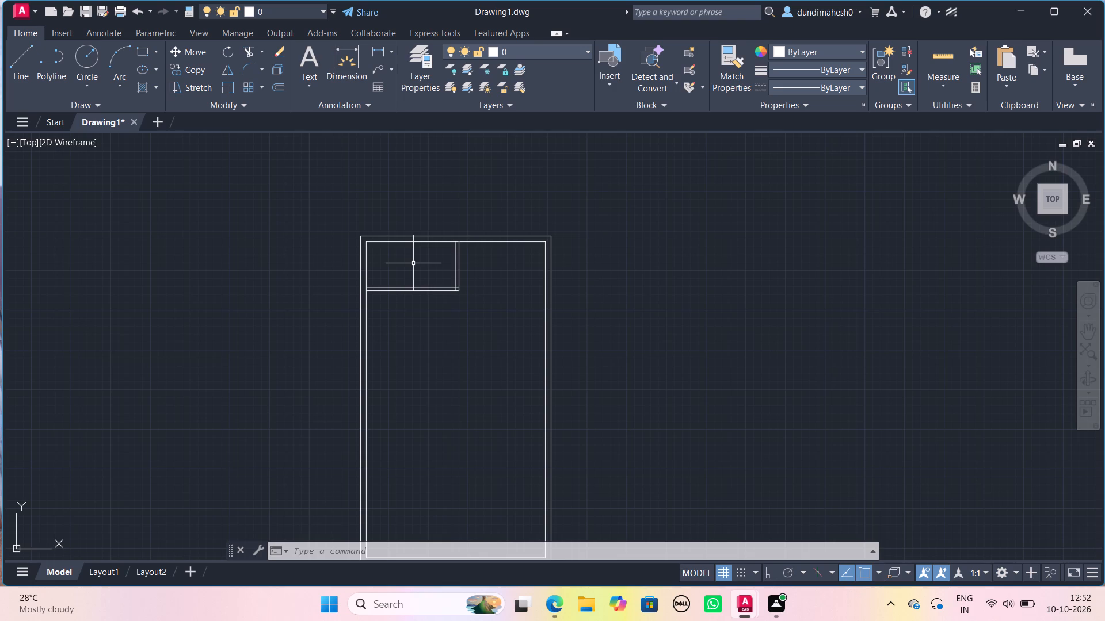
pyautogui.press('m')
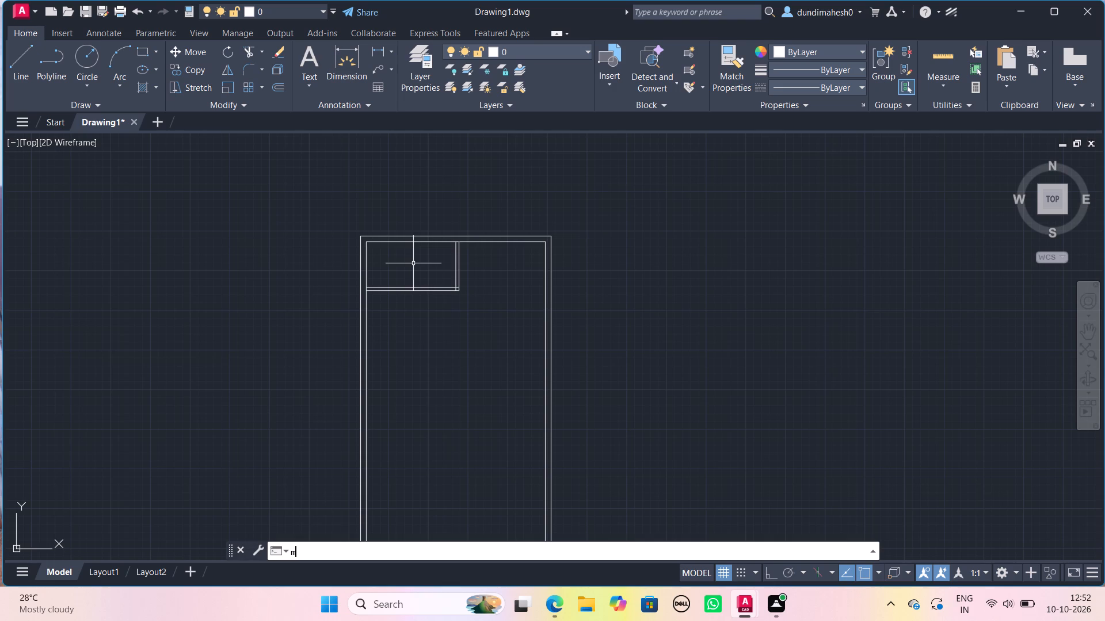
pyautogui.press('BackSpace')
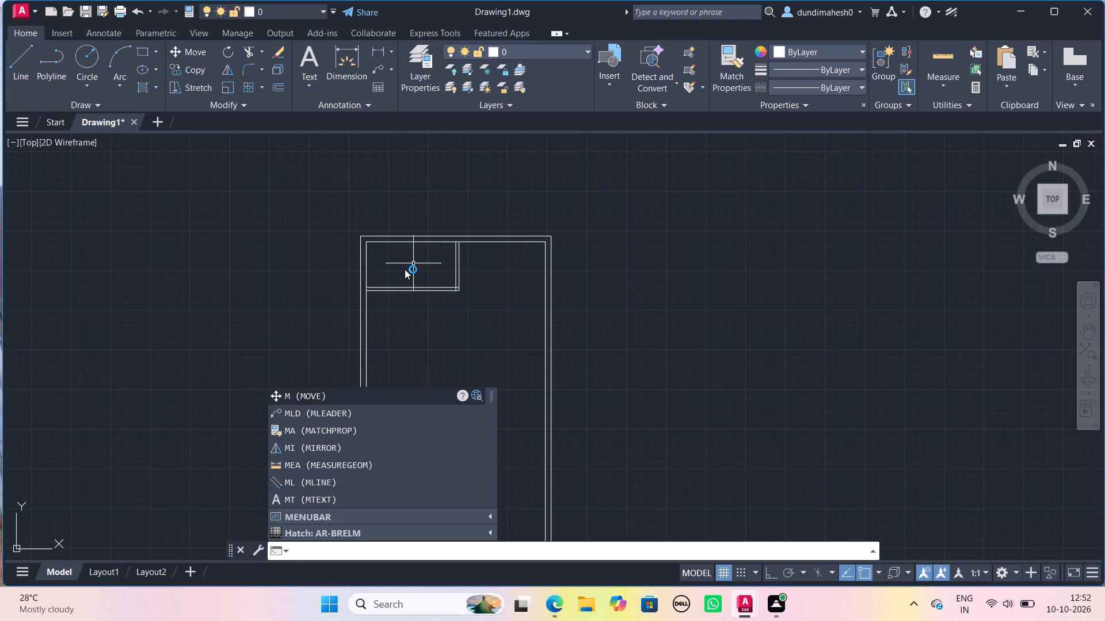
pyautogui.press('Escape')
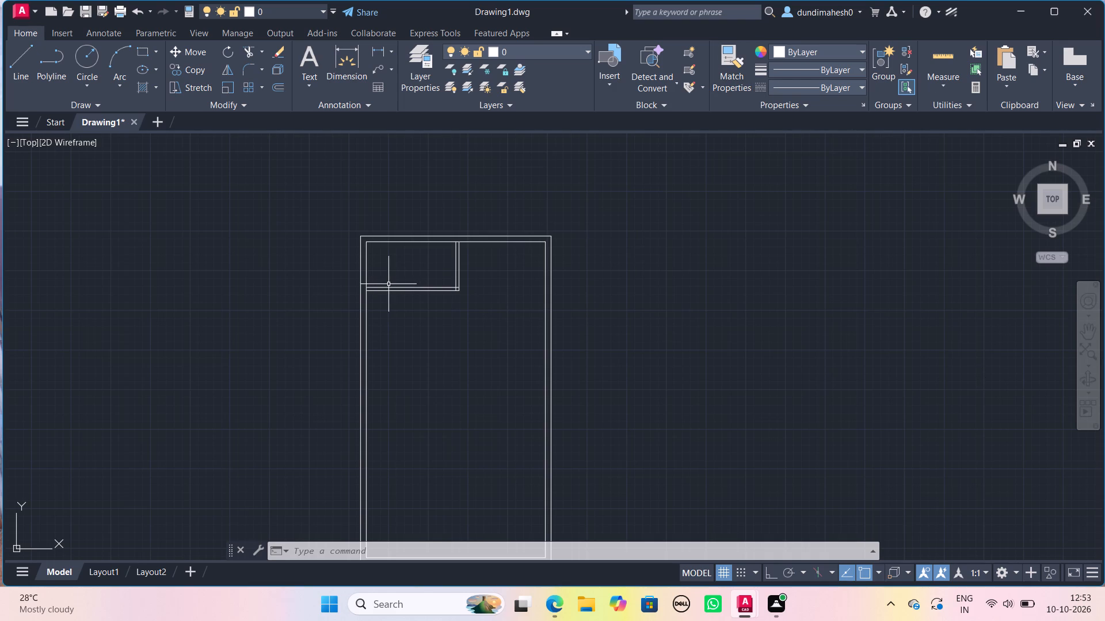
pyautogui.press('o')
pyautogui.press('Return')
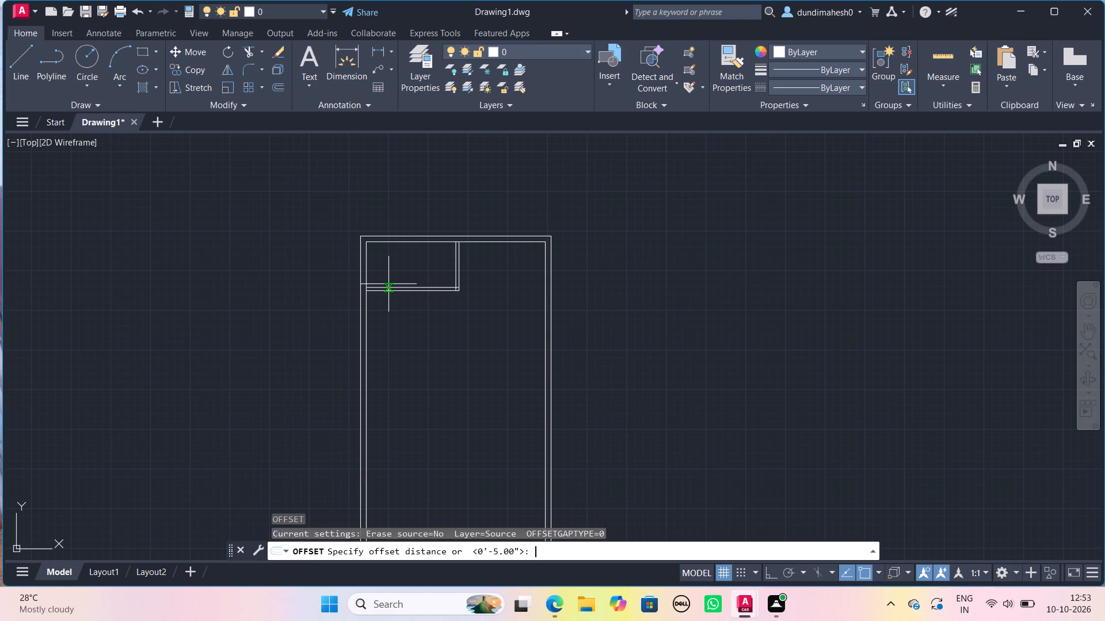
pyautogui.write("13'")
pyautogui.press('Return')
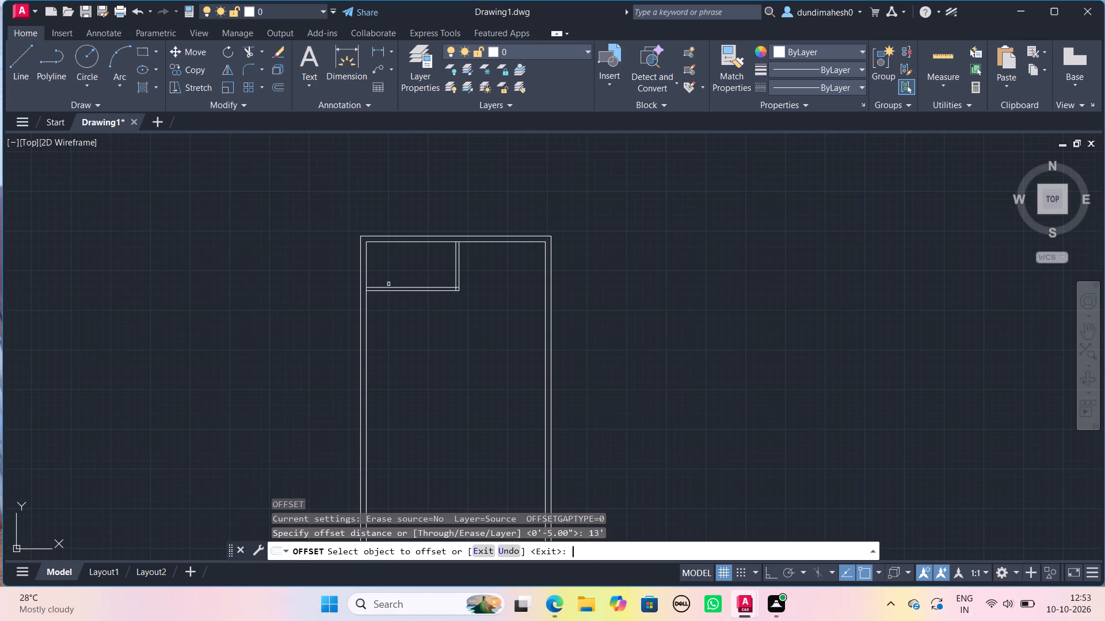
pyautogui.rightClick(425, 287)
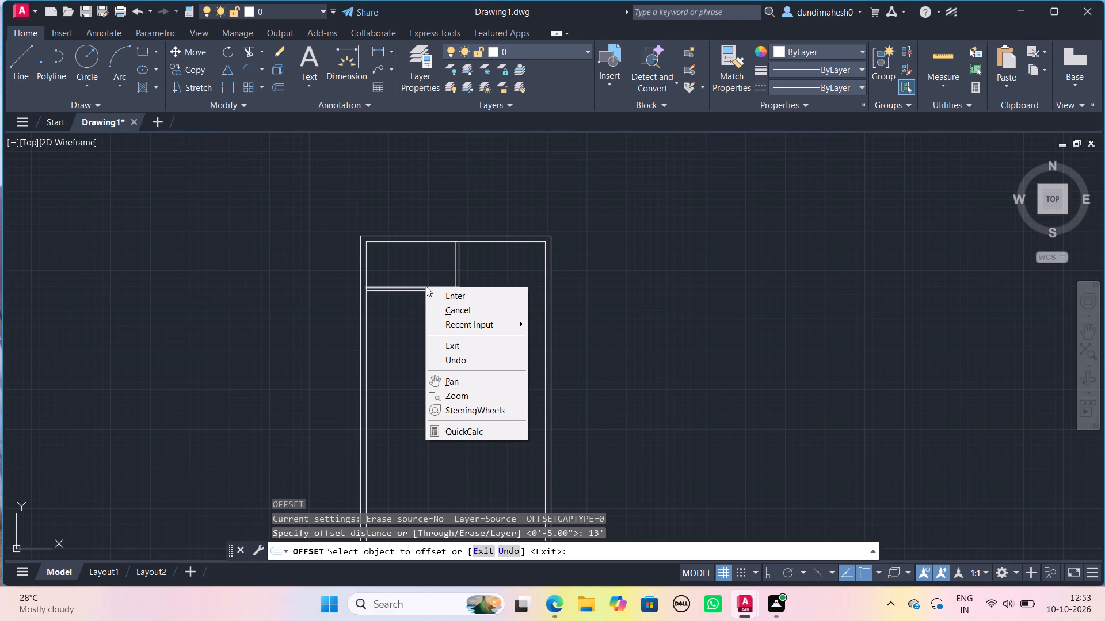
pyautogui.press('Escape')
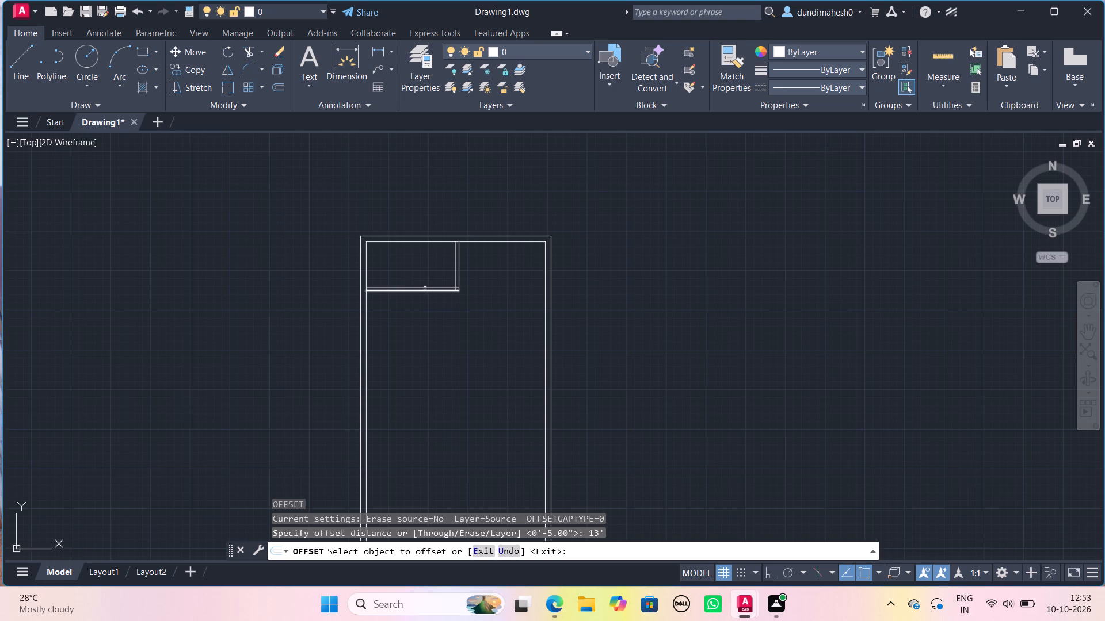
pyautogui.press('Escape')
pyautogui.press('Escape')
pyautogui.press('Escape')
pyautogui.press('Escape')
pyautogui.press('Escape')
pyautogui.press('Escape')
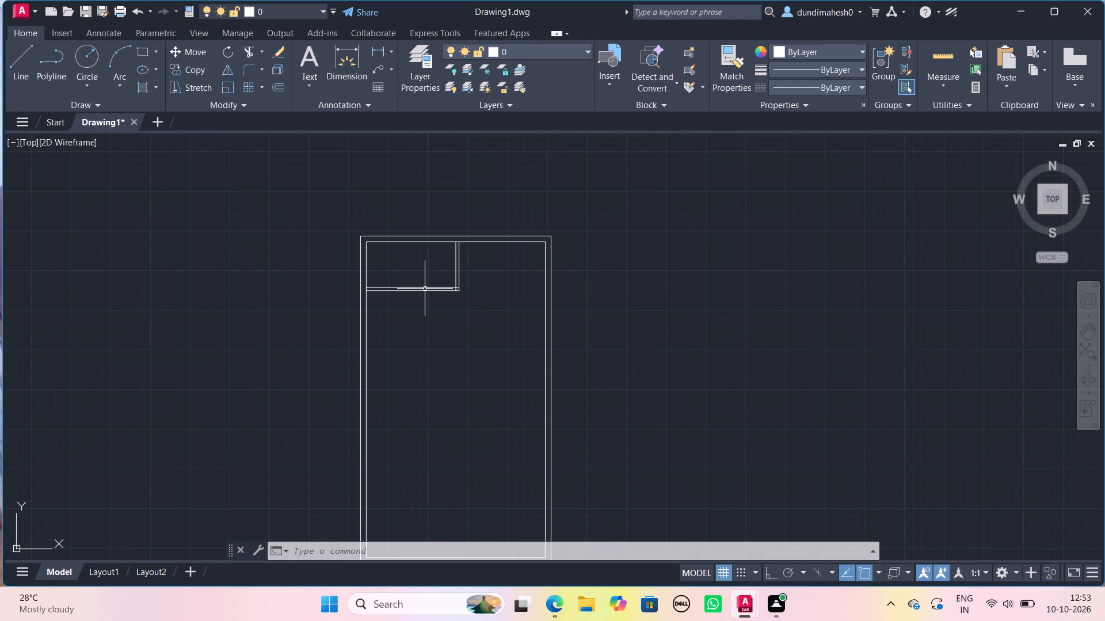
# Offset the top inner wall line 13' downward to mark a full-width horizontal partition.
pyautogui.press('o')
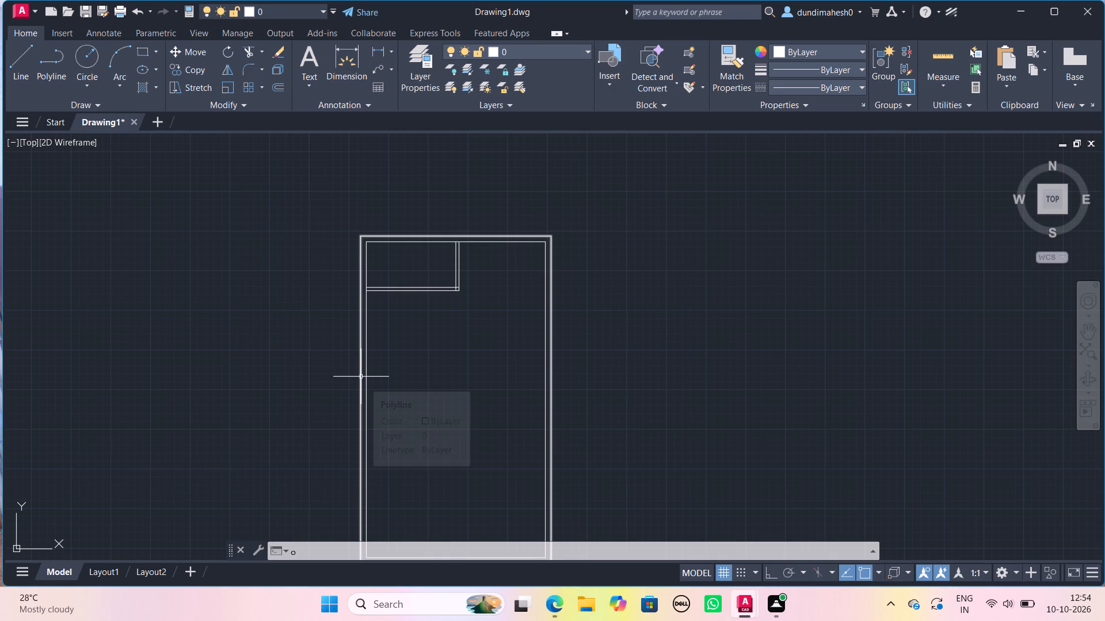
pyautogui.press('Return')
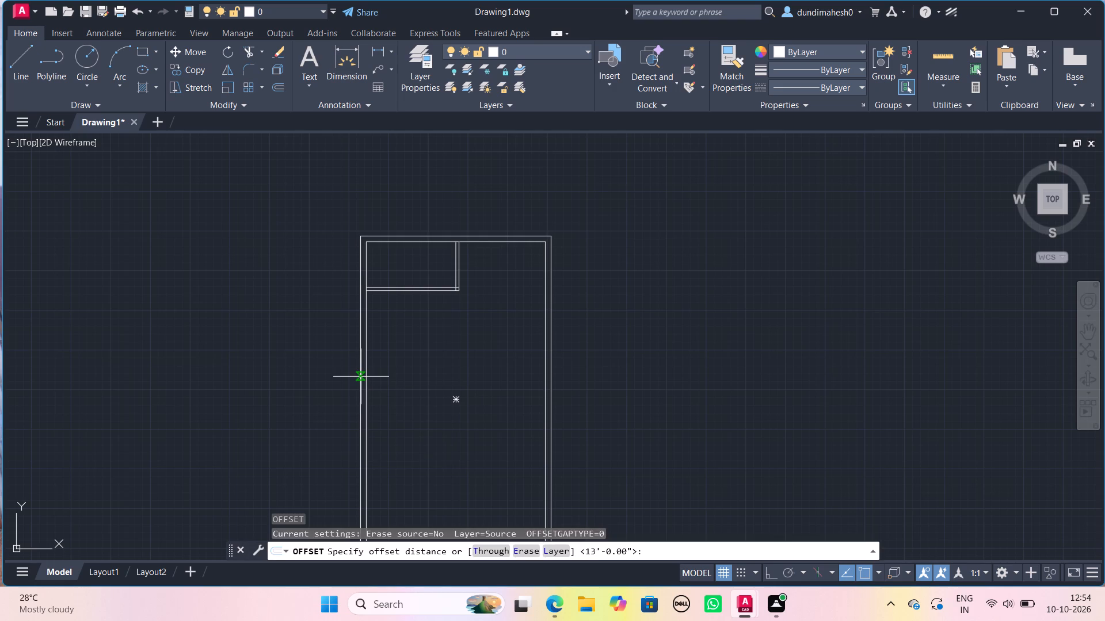
pyautogui.press('space')
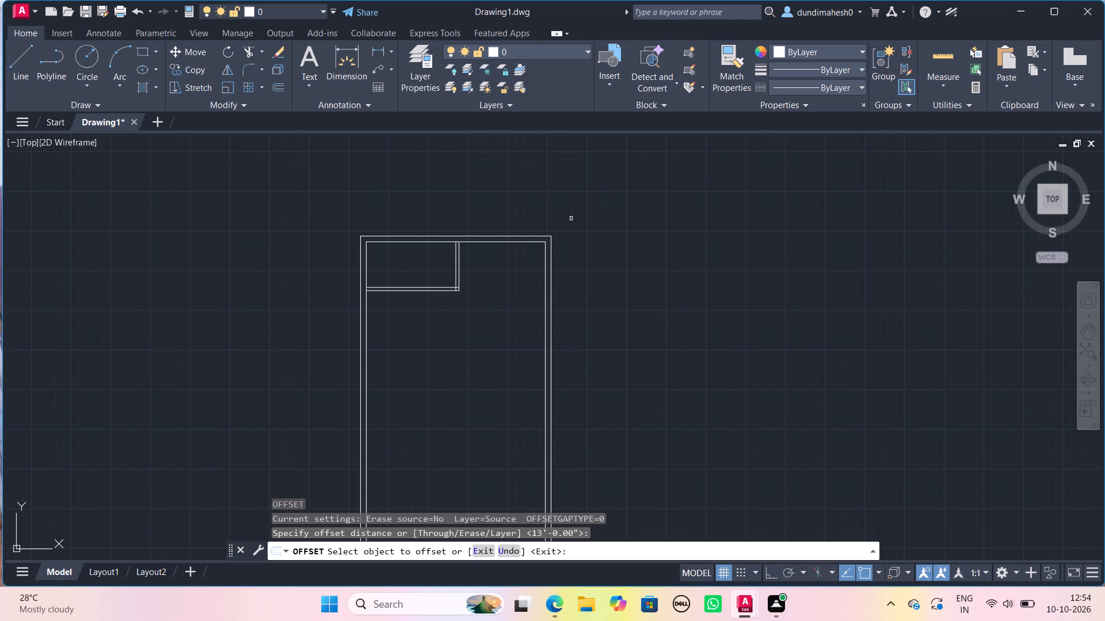
pyautogui.click(506, 252)
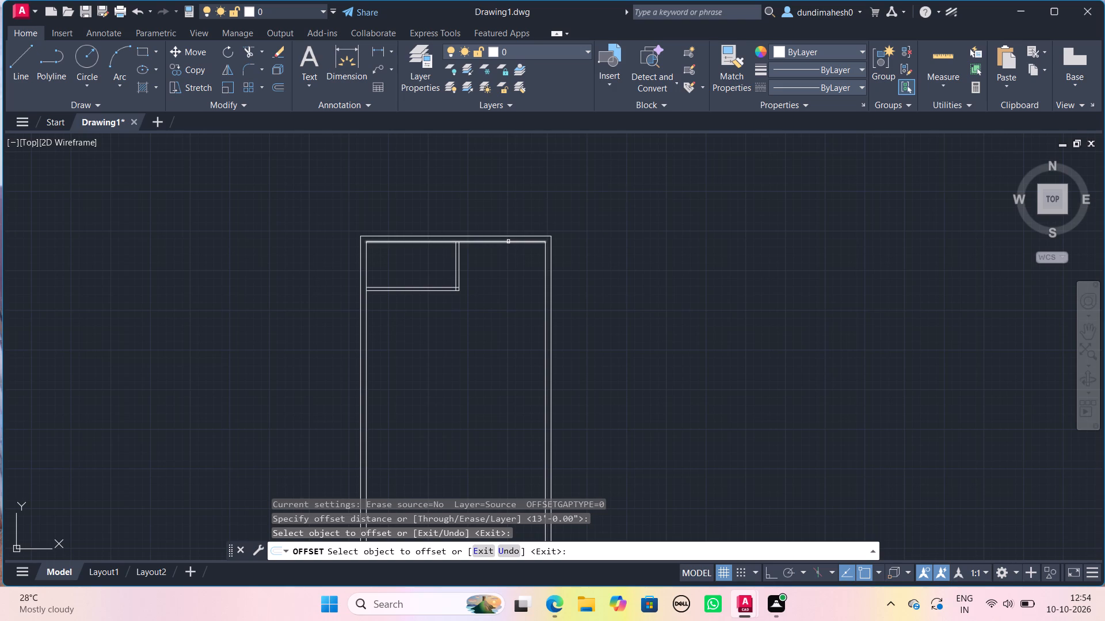
pyautogui.click(509, 245)
pyautogui.click(507, 241)
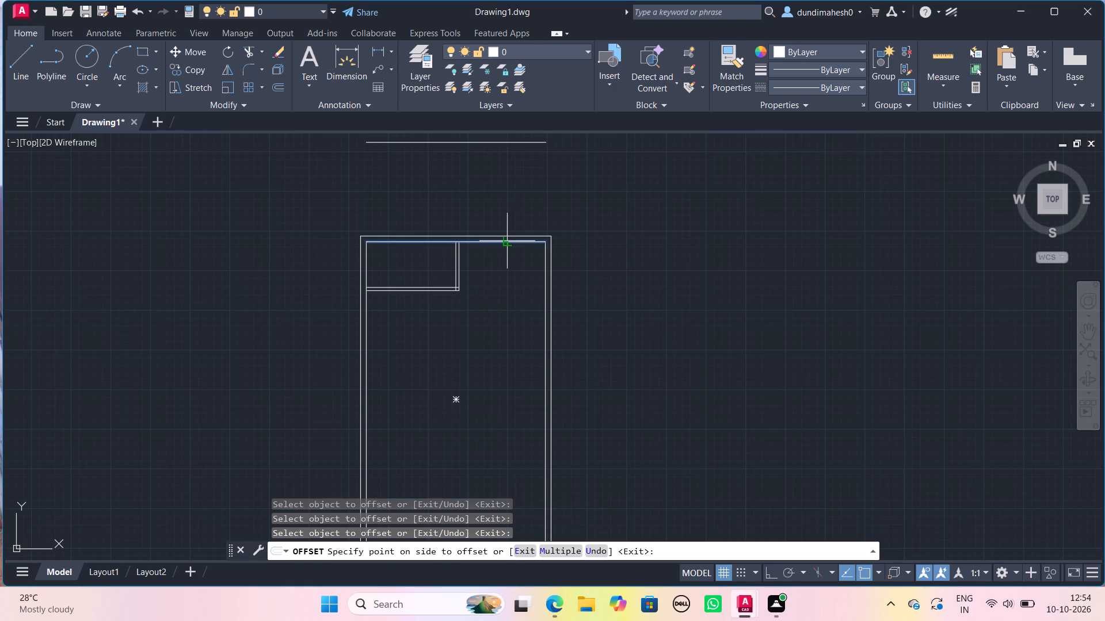
pyautogui.click(513, 311)
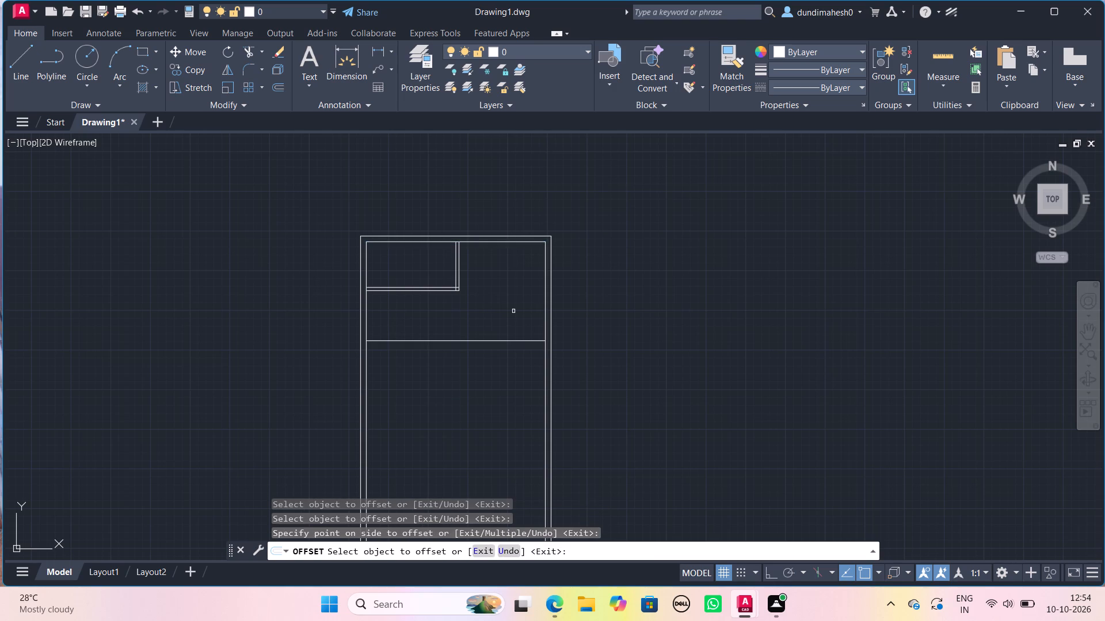
pyautogui.press('space')
# Offset the left inner wall line 6' to the right to mark a vertical partition.
pyautogui.press('space')
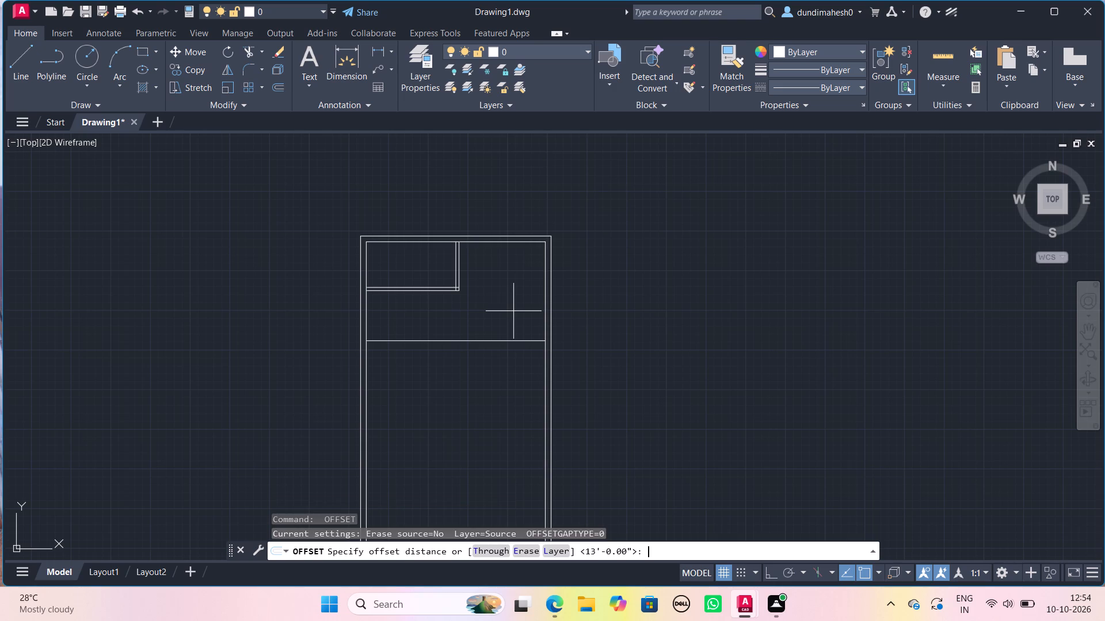
pyautogui.write("6'")
pyautogui.press('Return')
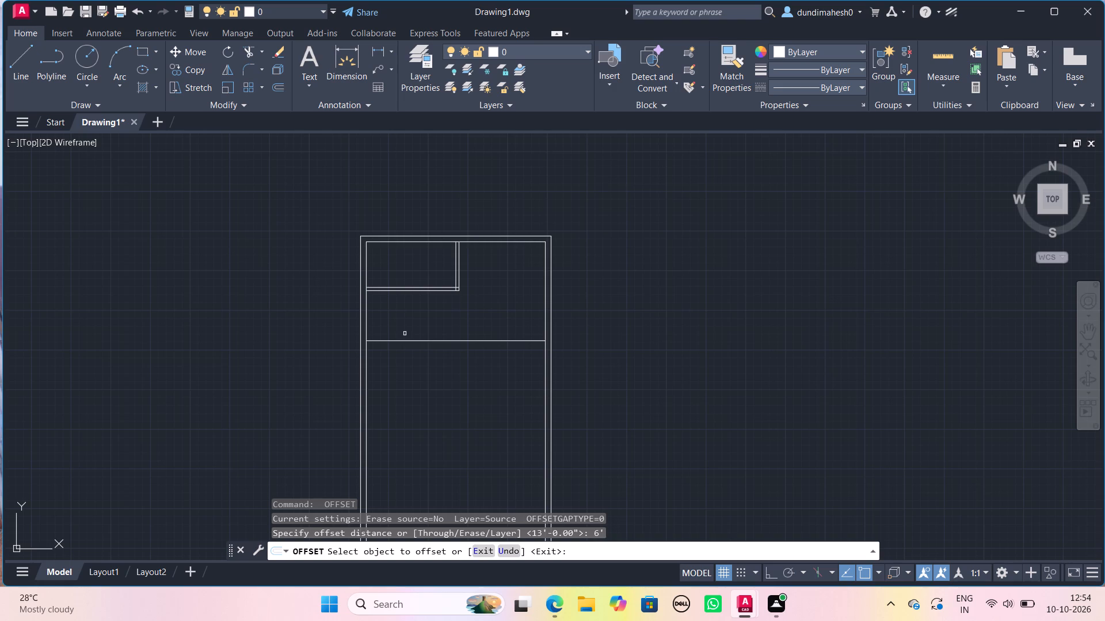
pyautogui.click(359, 327)
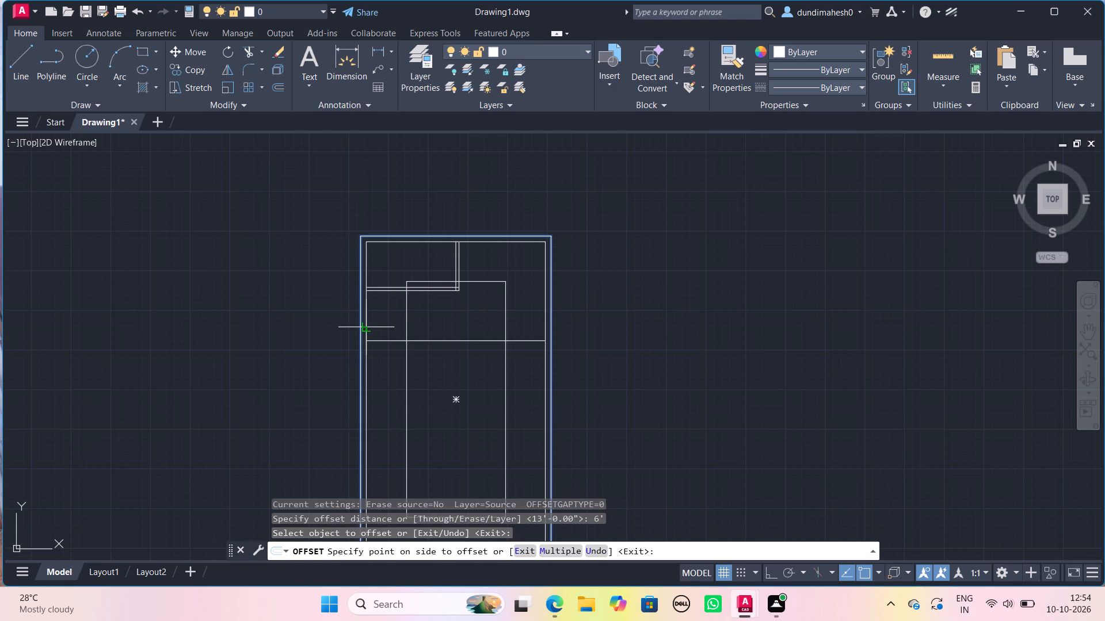
pyautogui.press('Escape')
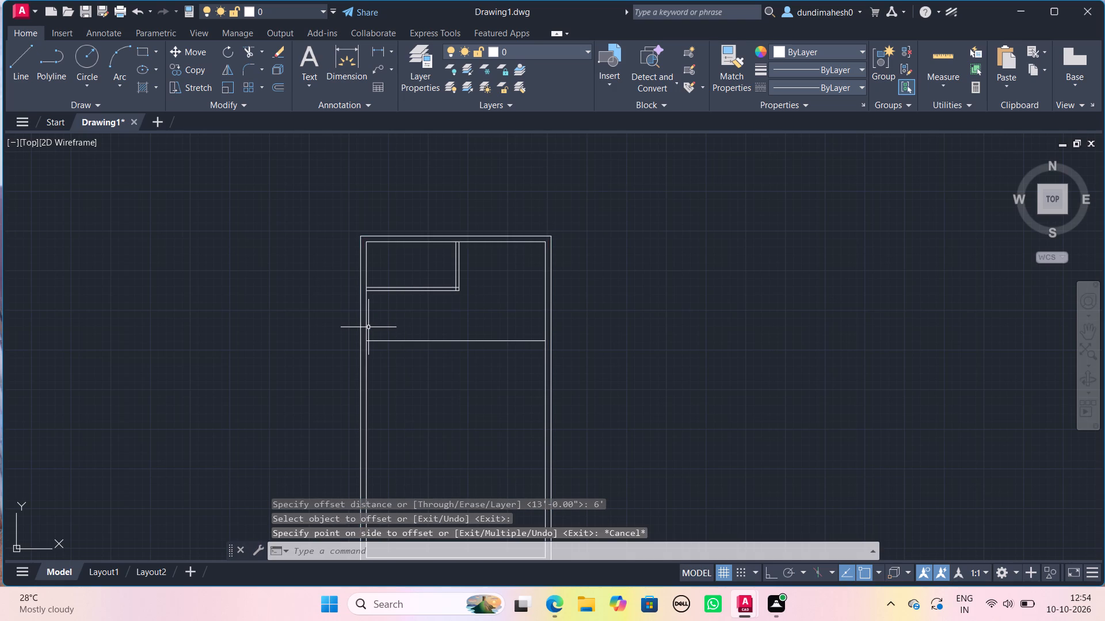
pyautogui.press('space')
pyautogui.press('space')
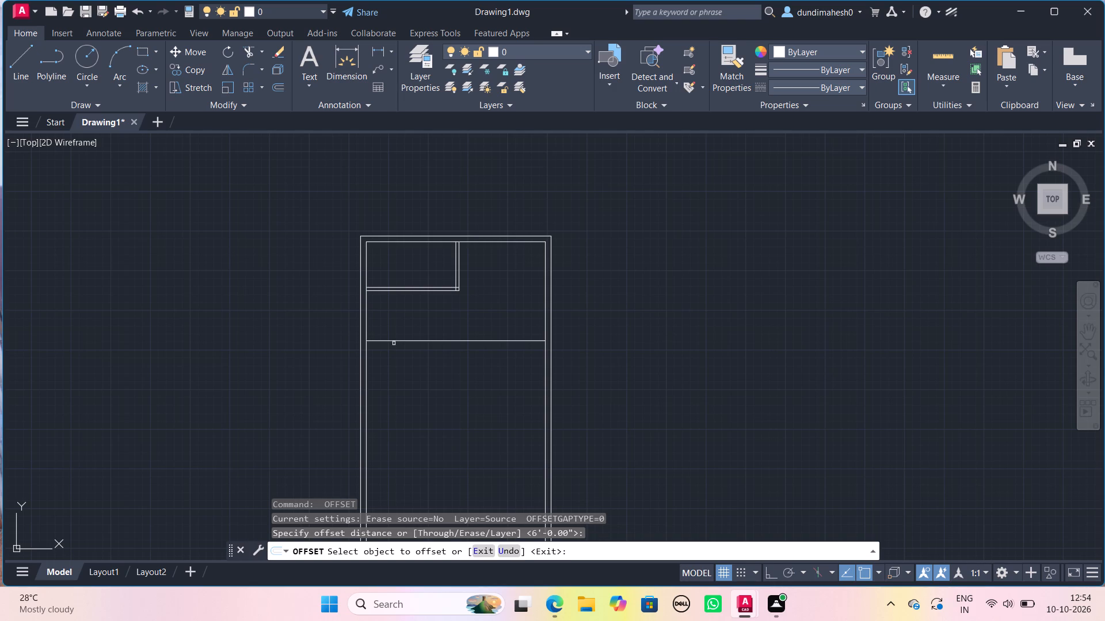
pyautogui.click(365, 342)
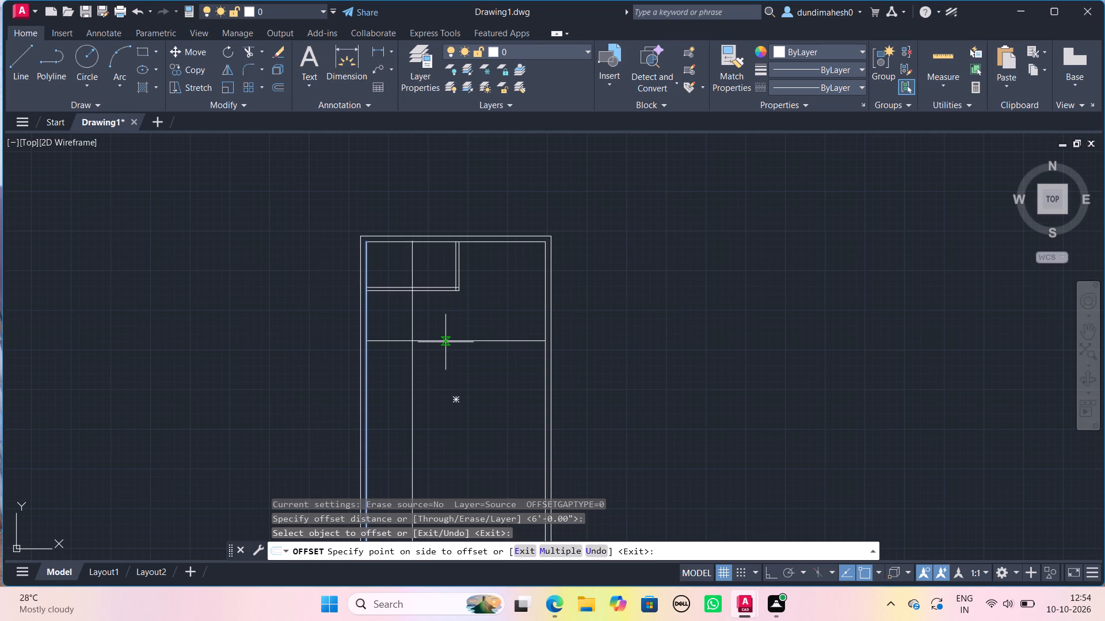
pyautogui.click(477, 370)
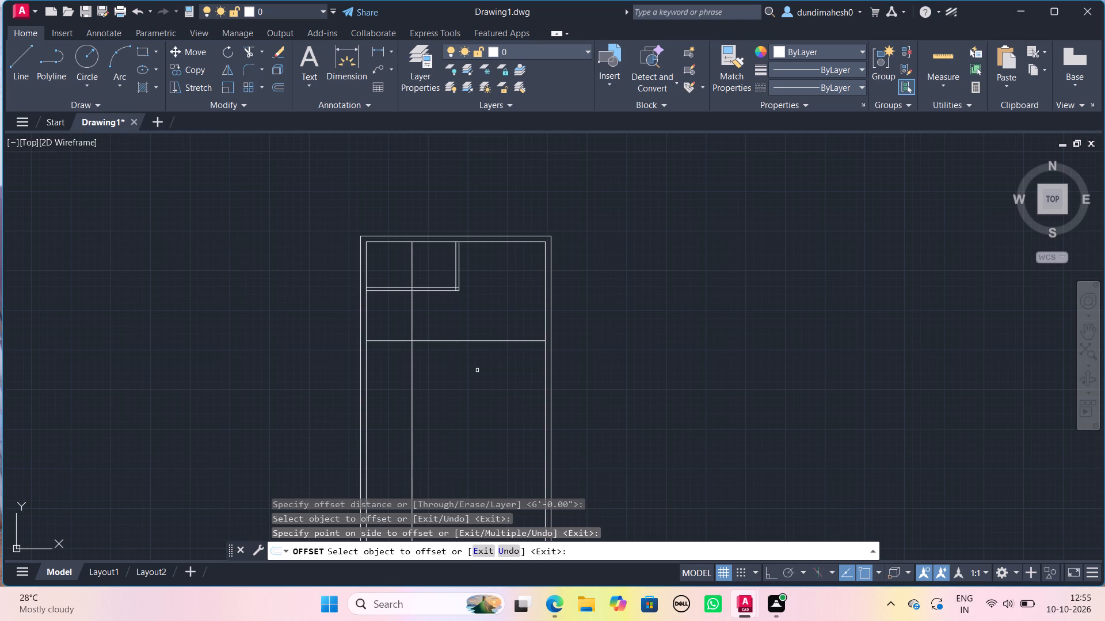
# Offset the lower face of the upper-left room's horizontal partition 3'10" downward.
pyautogui.write("3'")
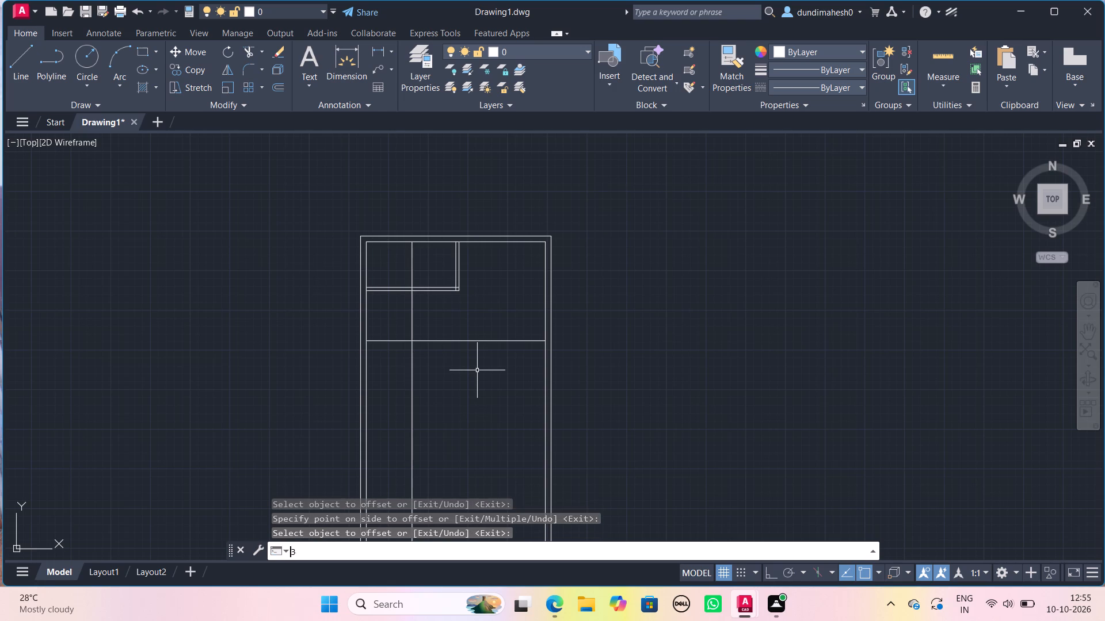
pyautogui.press('BackSpace')
pyautogui.press('BackSpace')
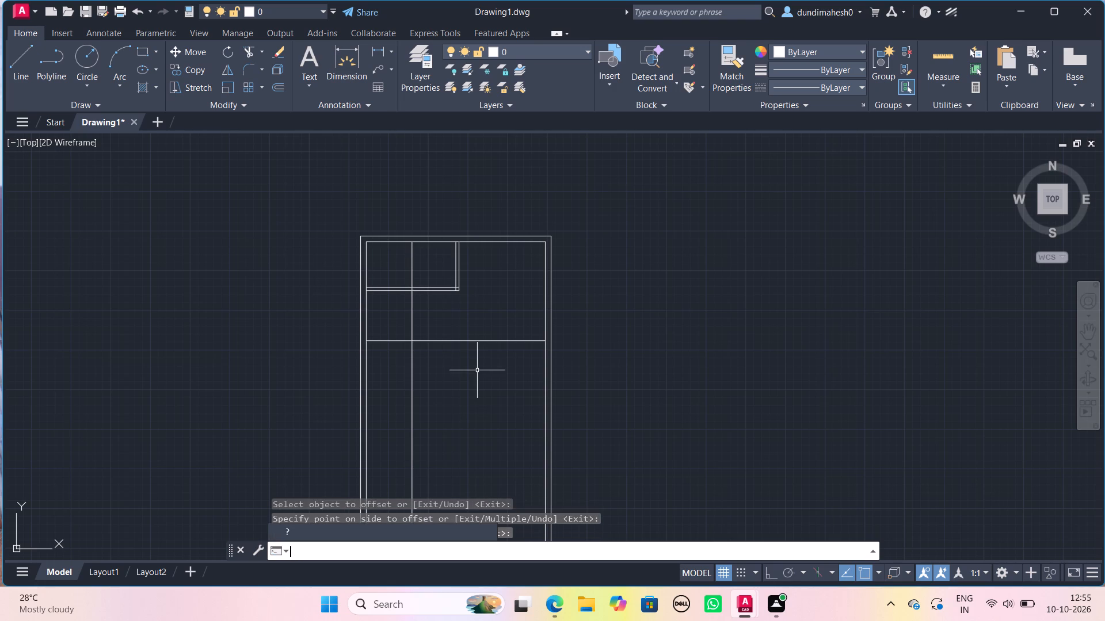
pyautogui.press('BackSpace')
pyautogui.press('o')
pyautogui.press('Return')
pyautogui.press('3')
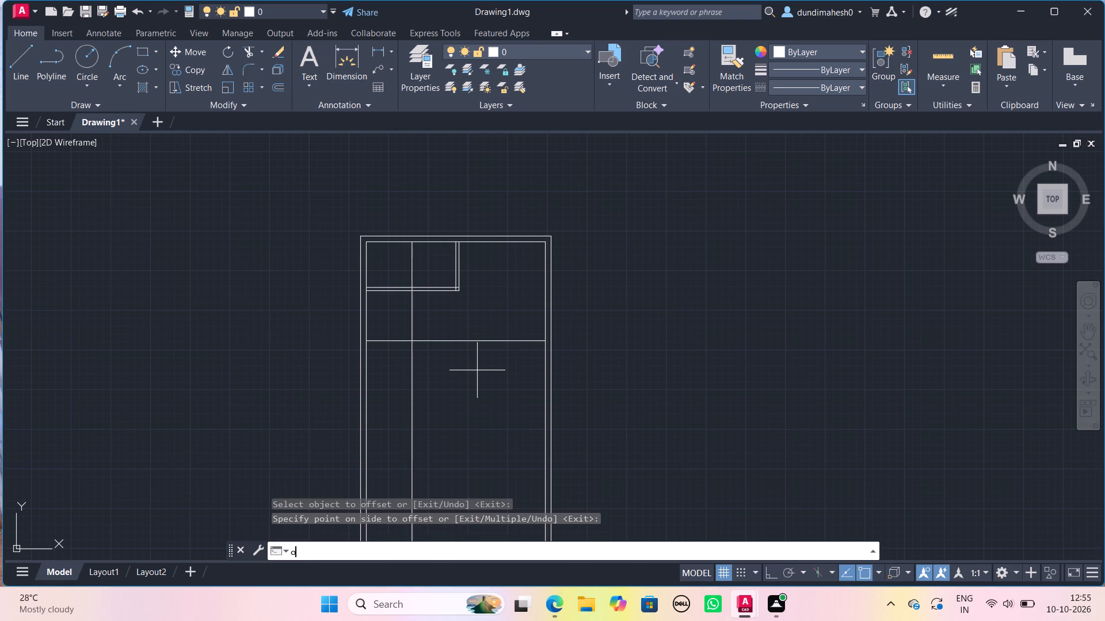
pyautogui.press("'")
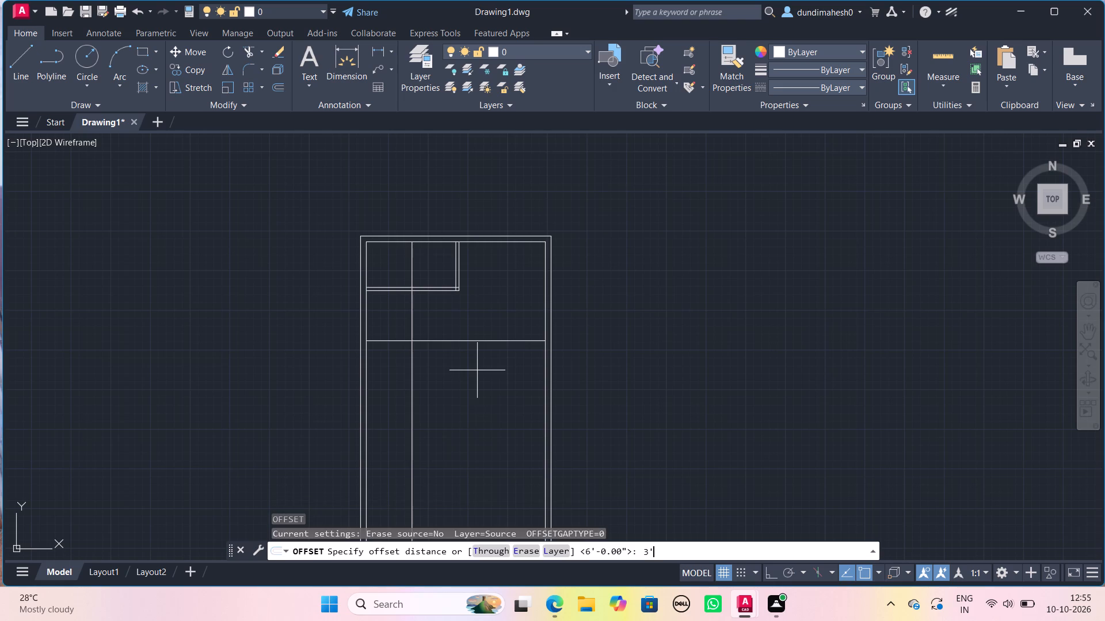
pyautogui.press('1')
pyautogui.write('0"')
pyautogui.press('Return')
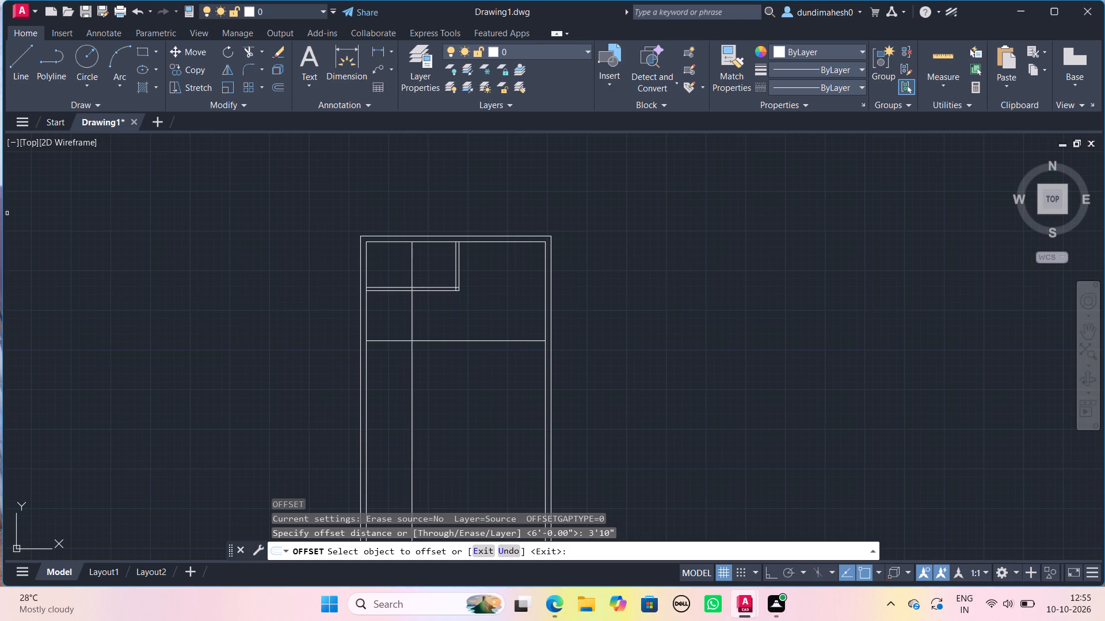
pyautogui.click(445, 292)
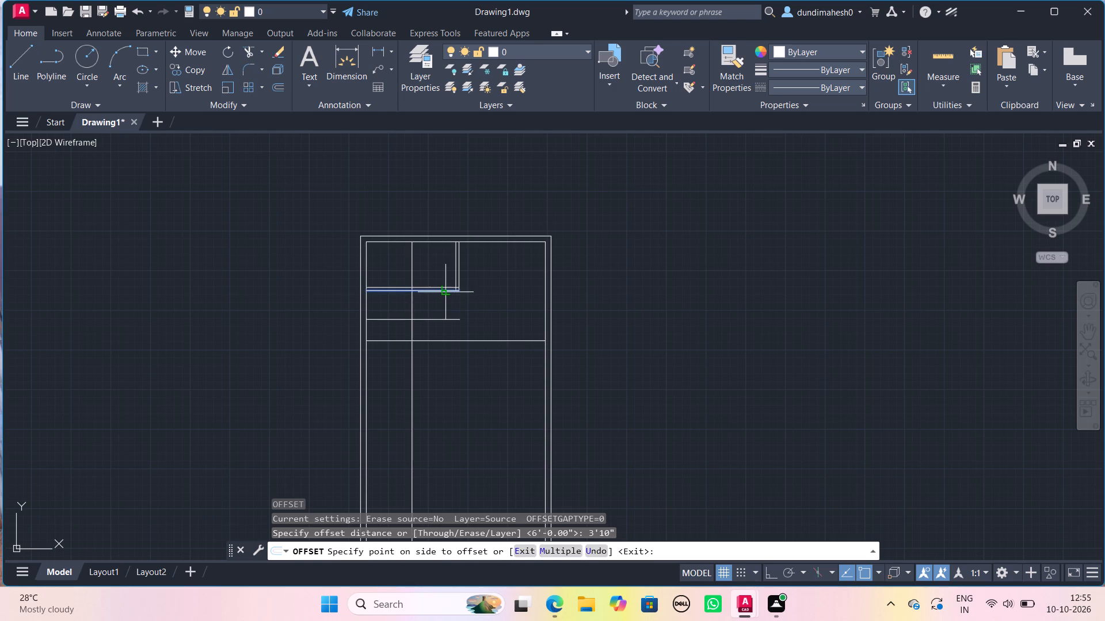
pyautogui.click(457, 357)
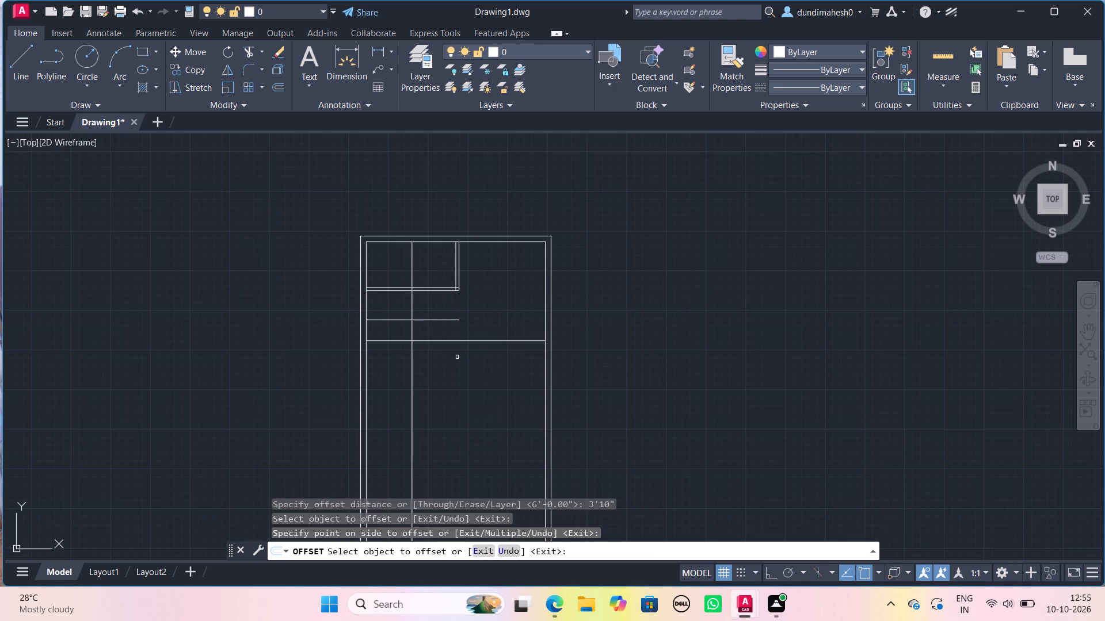
pyautogui.press('space')
# Offset the new vertical line 6" to the right and both new horizontal lines 6" downward to give these partitions thickness.
pyautogui.press('space')
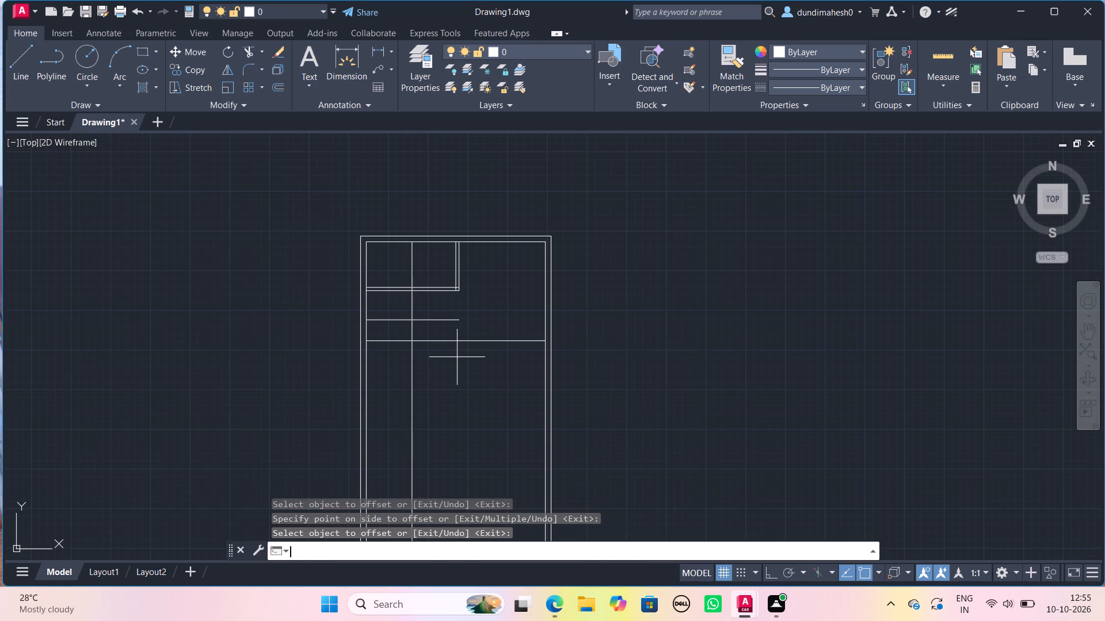
pyautogui.write('6"')
pyautogui.press('Return')
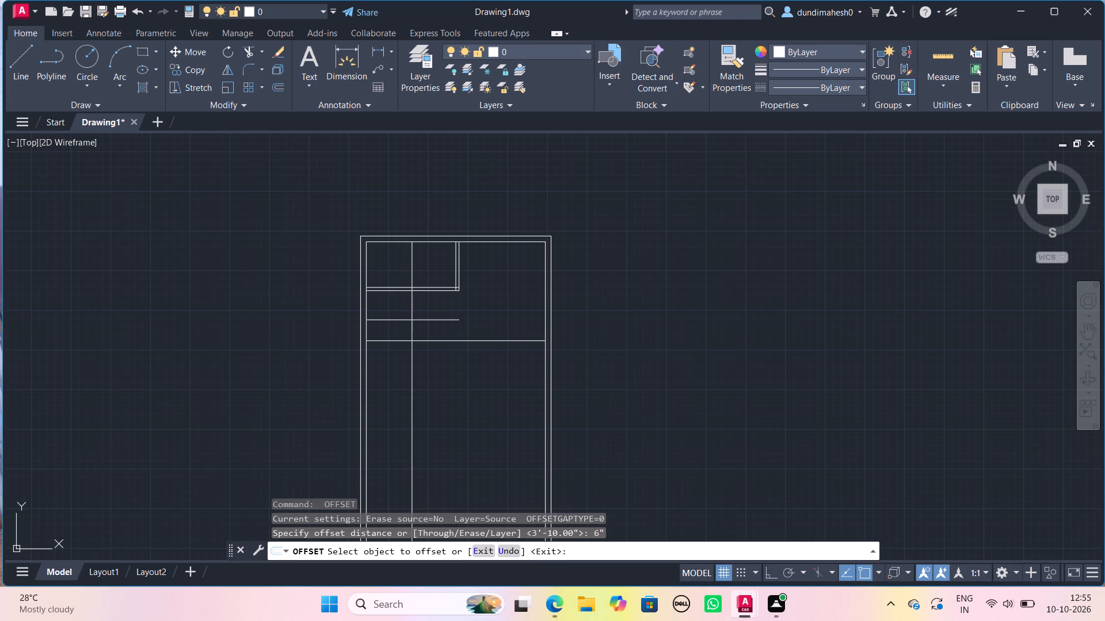
pyautogui.click(411, 352)
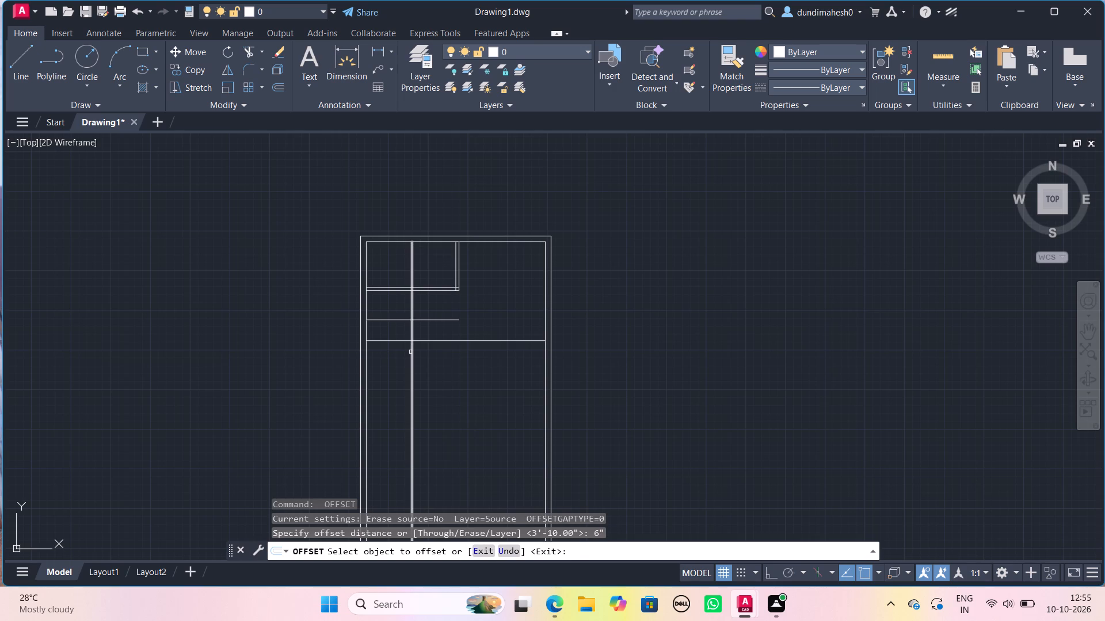
pyautogui.click(465, 352)
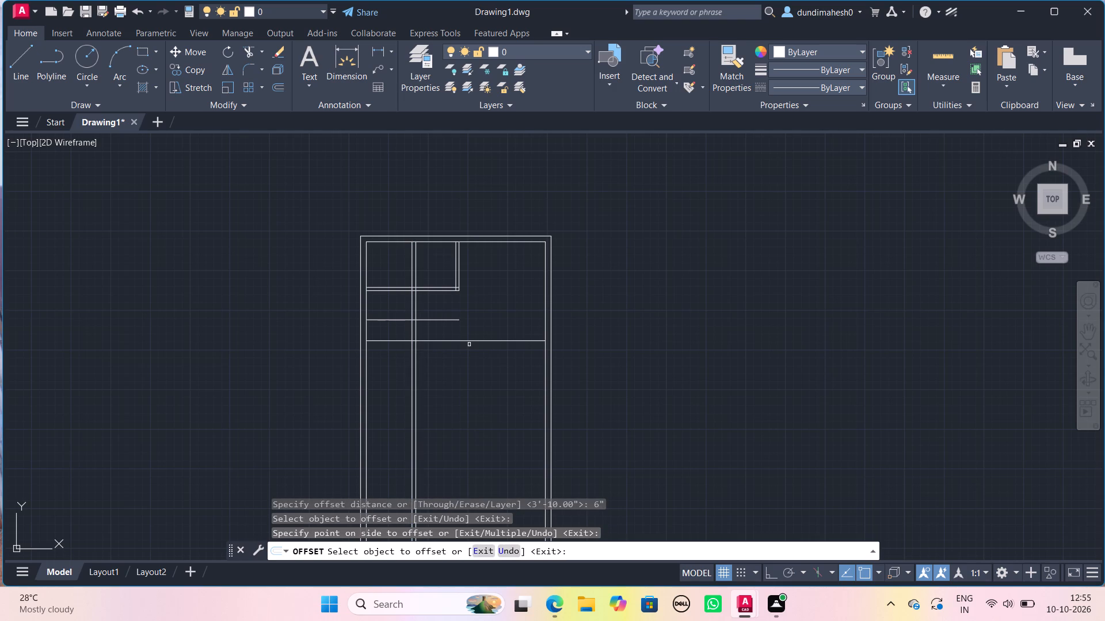
pyautogui.click(470, 340)
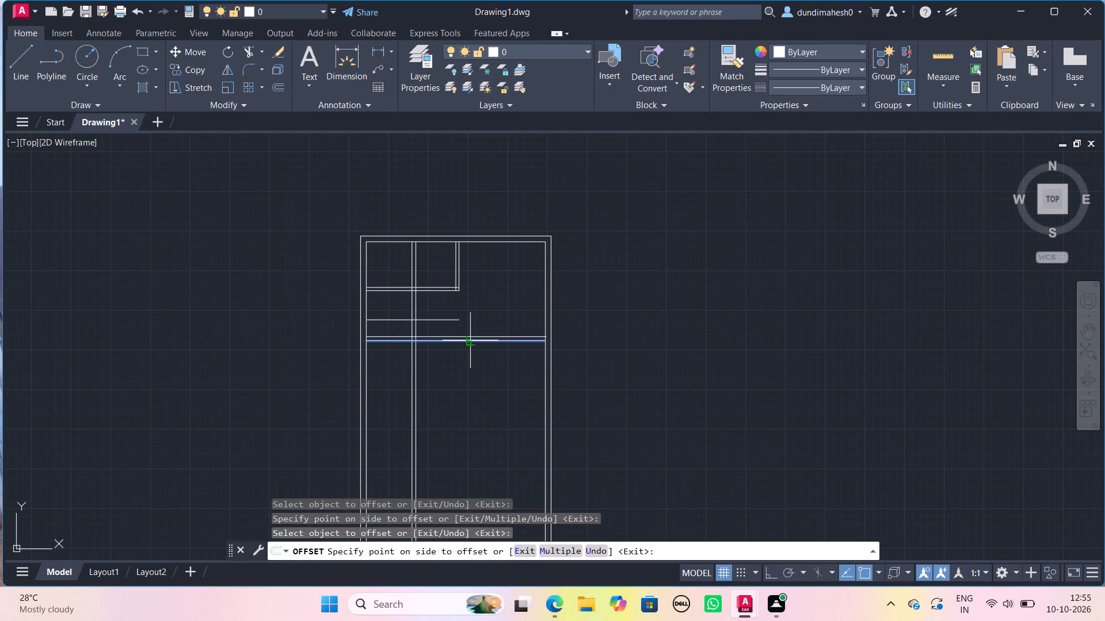
pyautogui.click(478, 384)
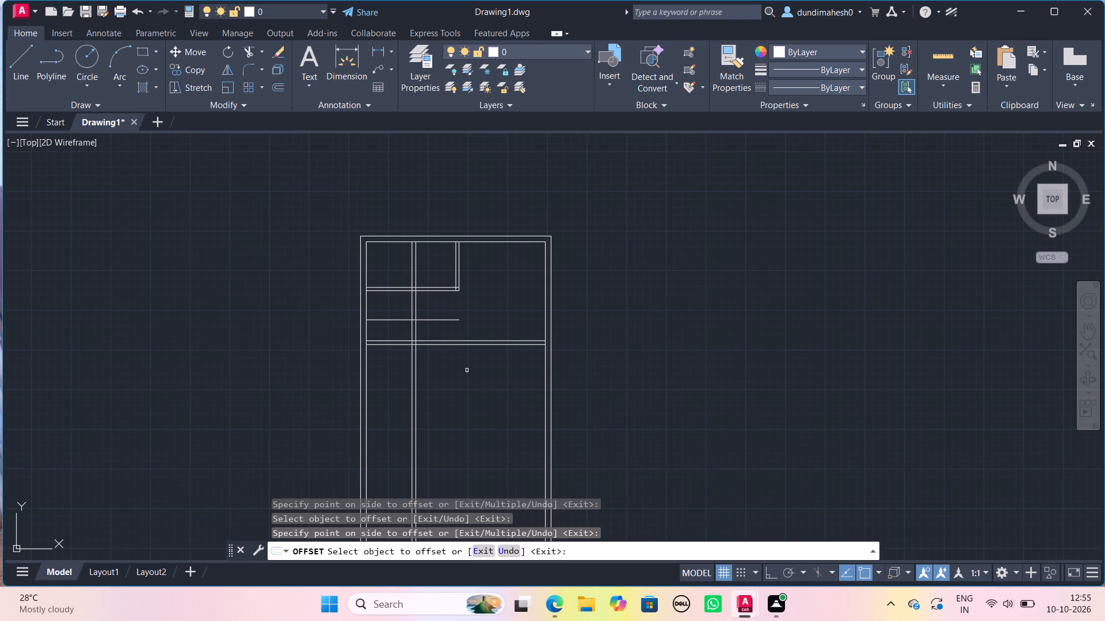
pyautogui.click(444, 320)
pyautogui.click(446, 337)
pyautogui.press('Escape')
# Trim away both pairs of horizontal partition lines beyond the 6' vertical partition, keeping only their portions toward the left wall.
pyautogui.write('trim')
pyautogui.press('Return')
pyautogui.press('Return')
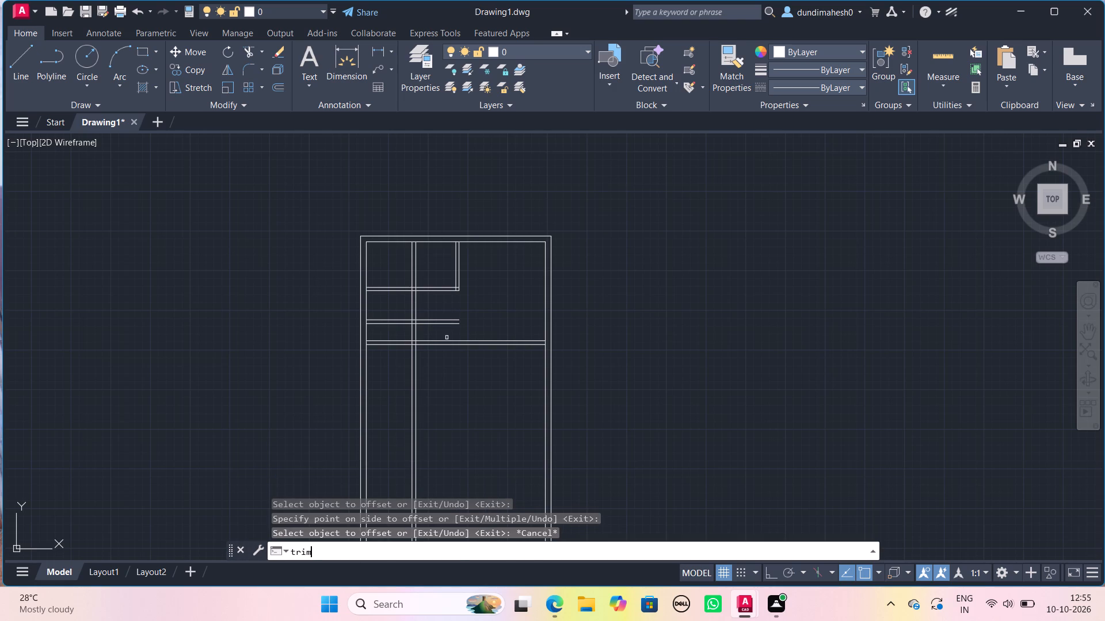
pyautogui.click(447, 338)
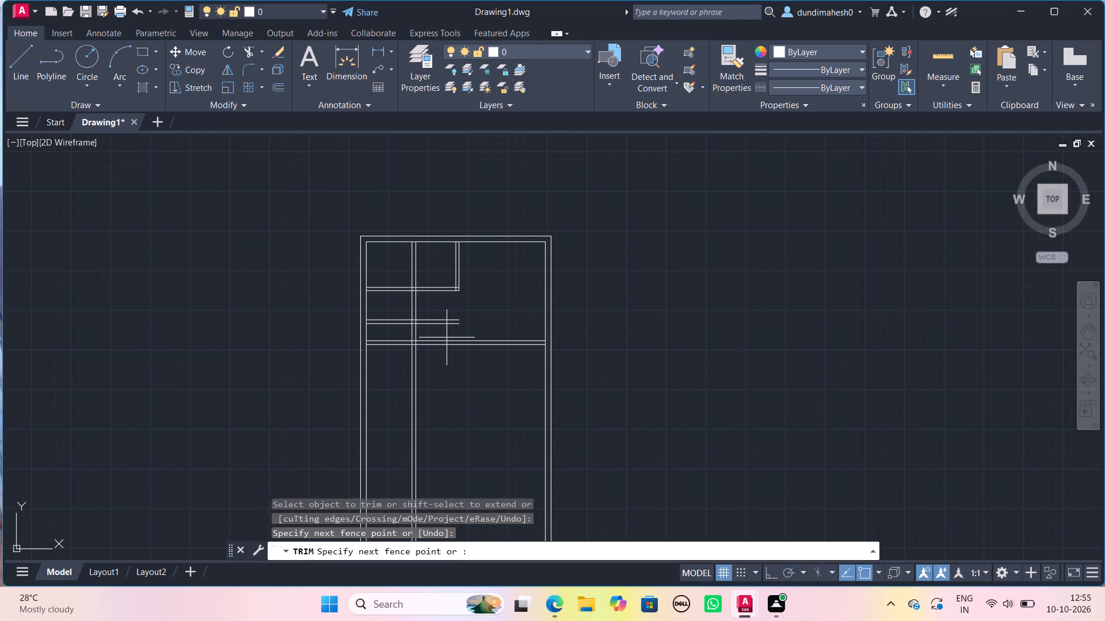
pyautogui.click(451, 296)
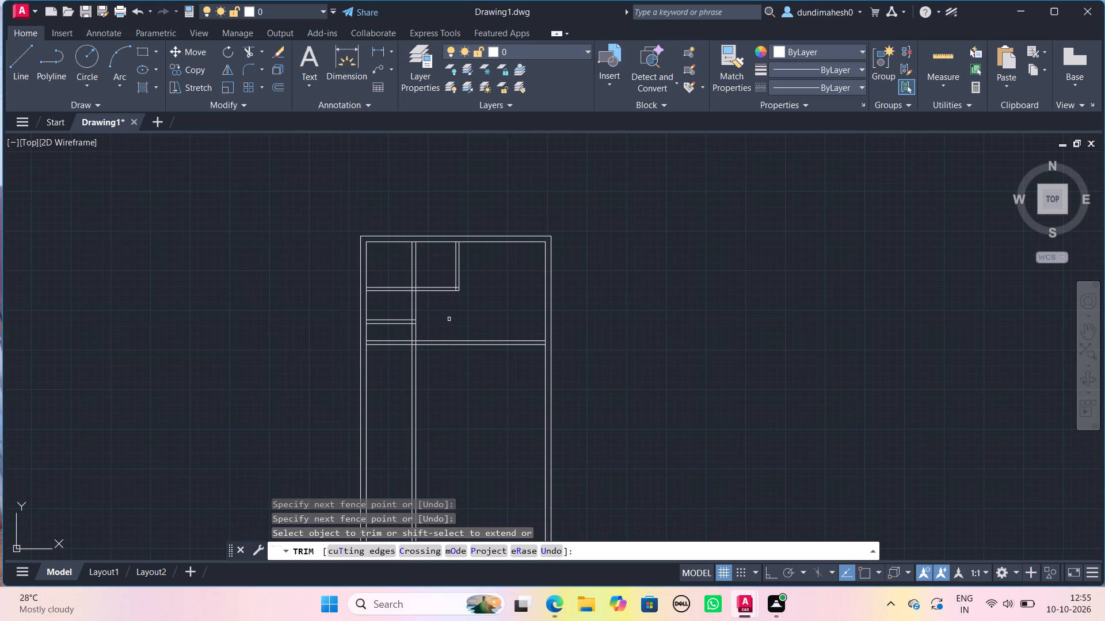
pyautogui.click(426, 333)
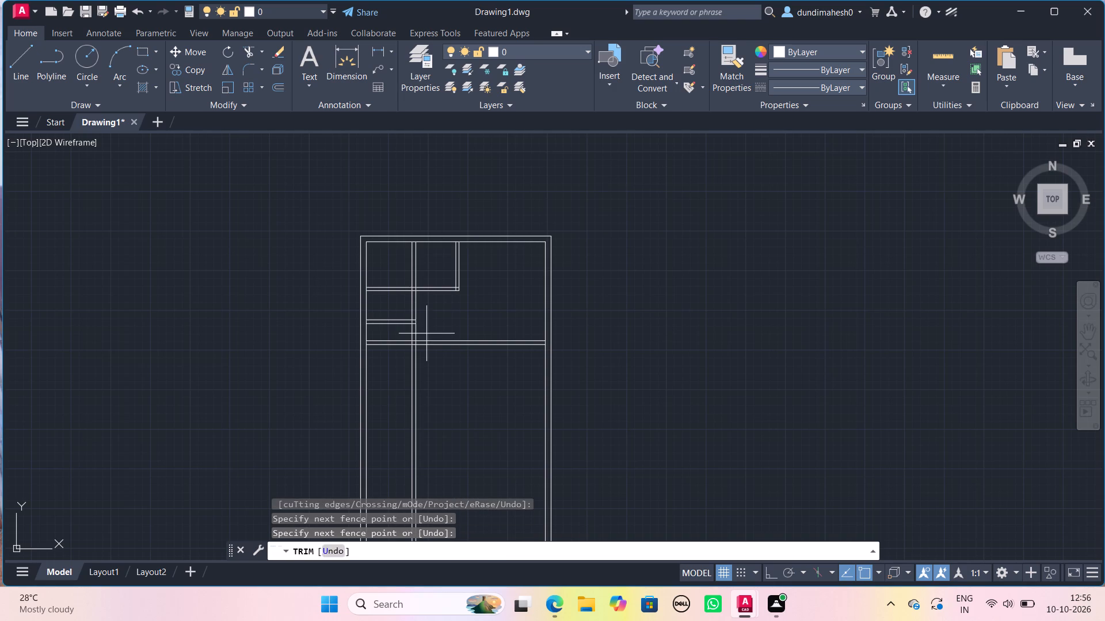
pyautogui.click(440, 404)
# Trim the junctions of both horizontal partitions, clearing the line pieces crossing the wall thickness at the vertical partition and inner left wall.
pyautogui.scroll(2, 469, 357)
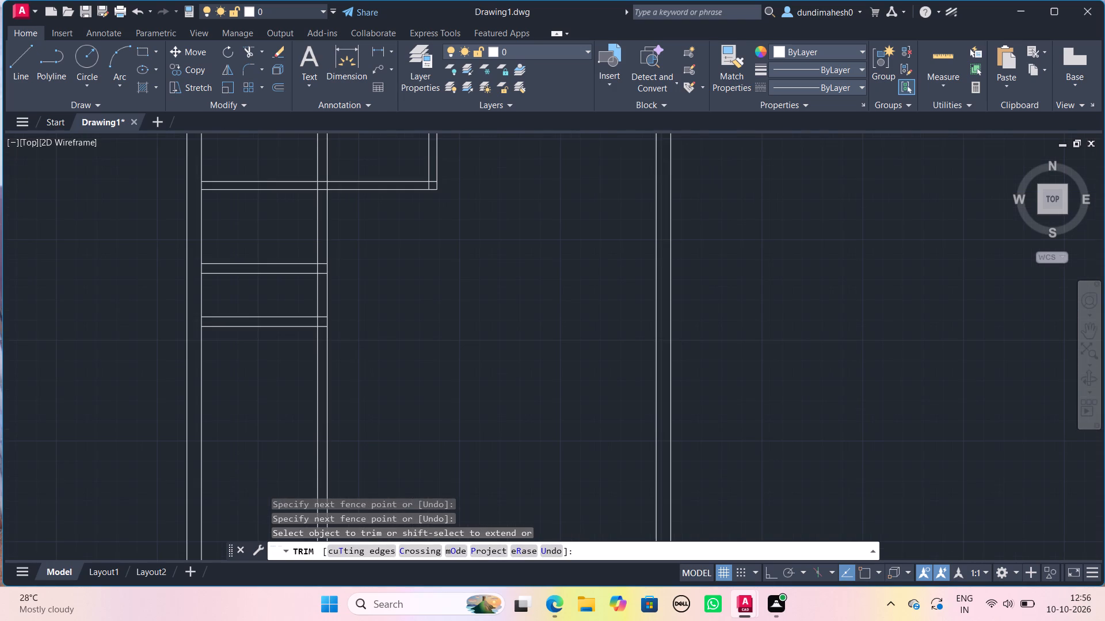
pyautogui.click(322, 260)
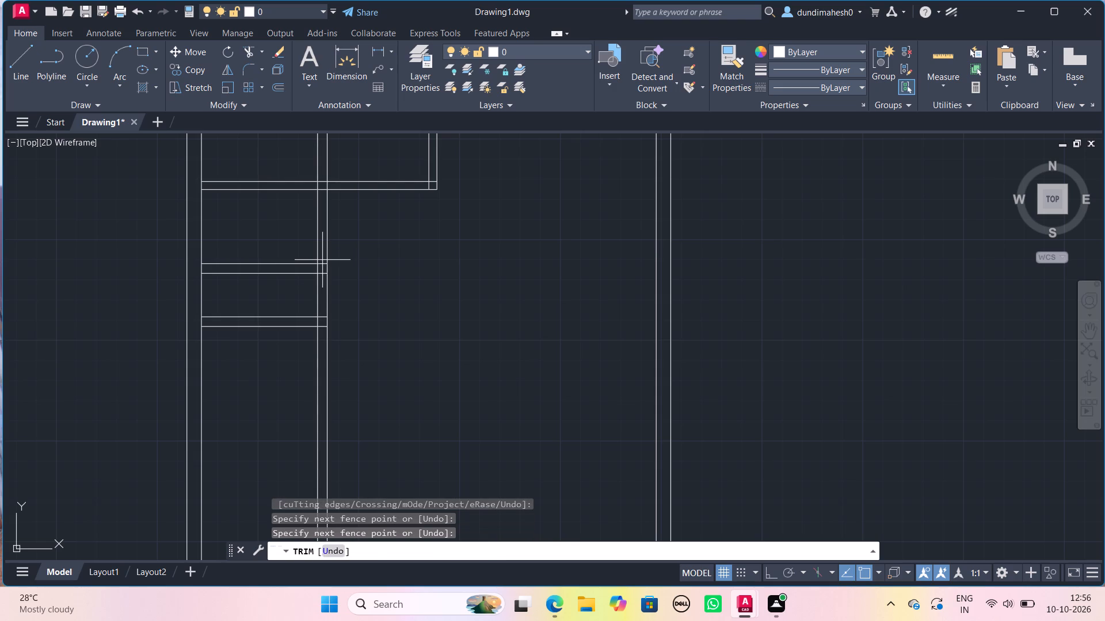
pyautogui.click(323, 354)
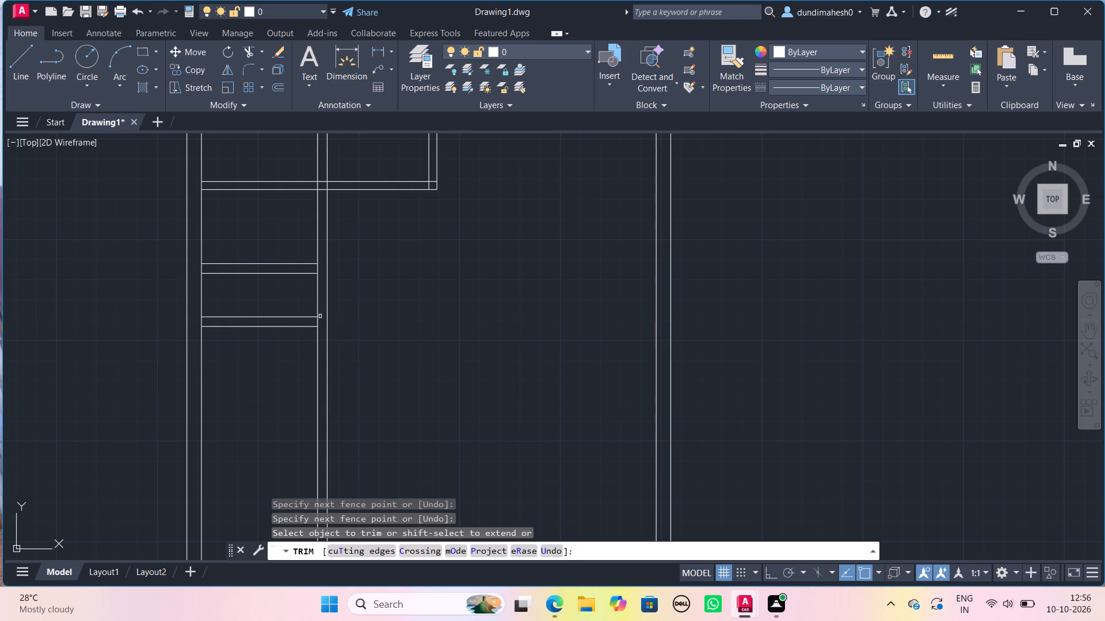
pyautogui.click(320, 321)
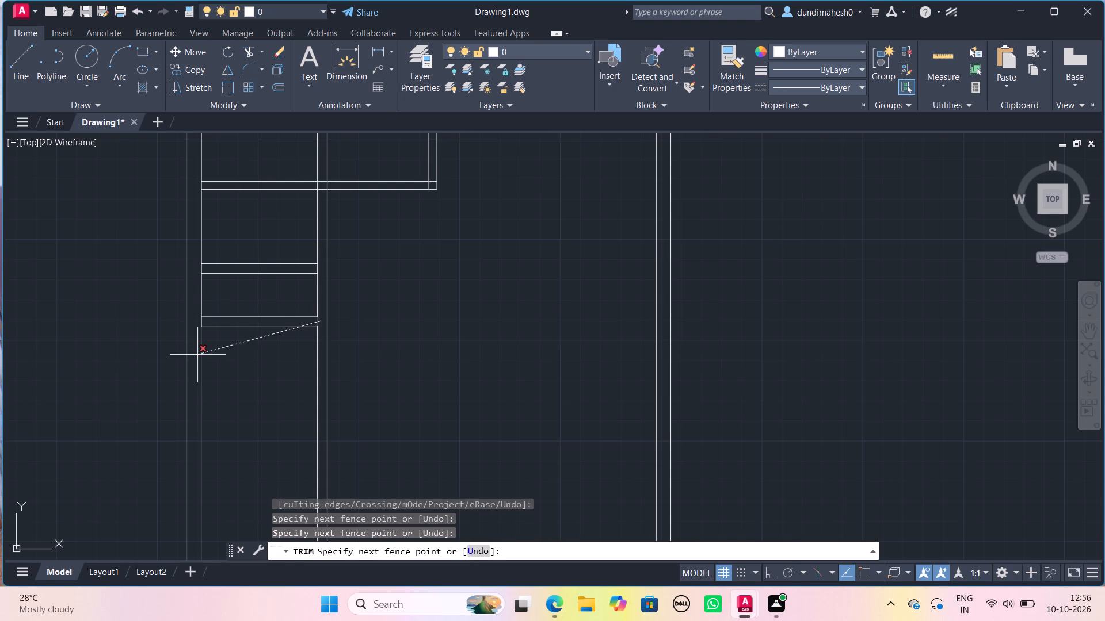
pyautogui.click(191, 320)
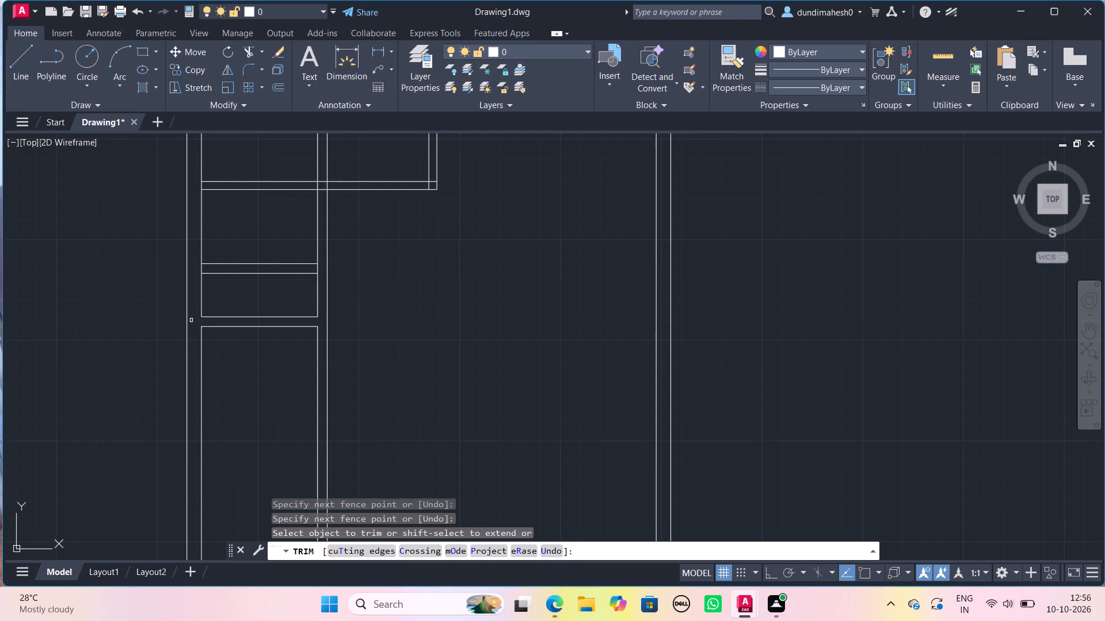
pyautogui.click(193, 266)
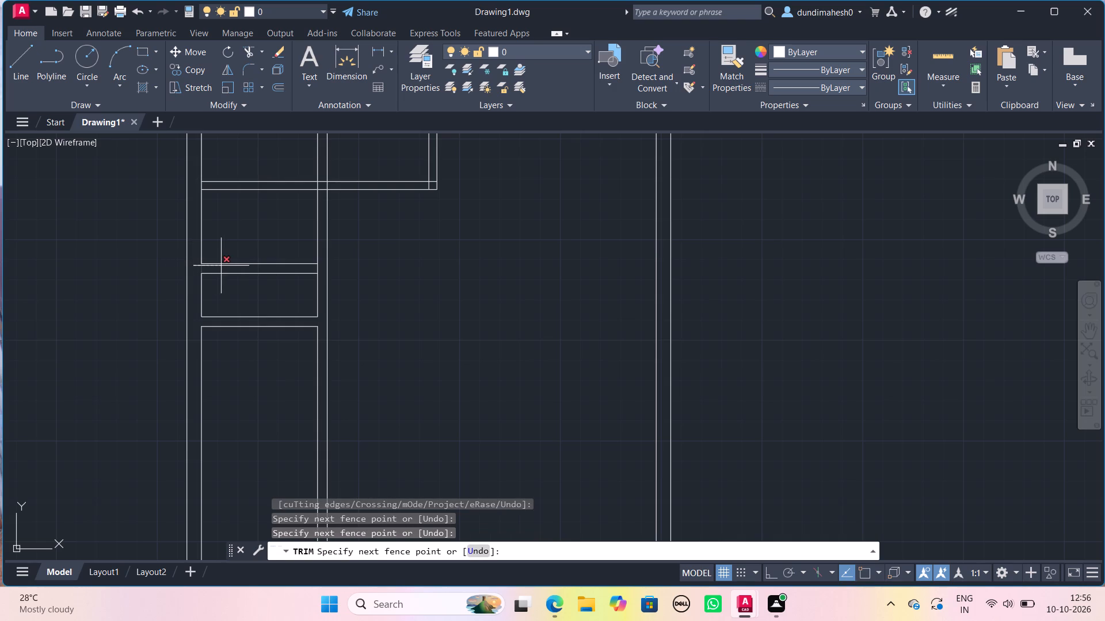
pyautogui.click(322, 269)
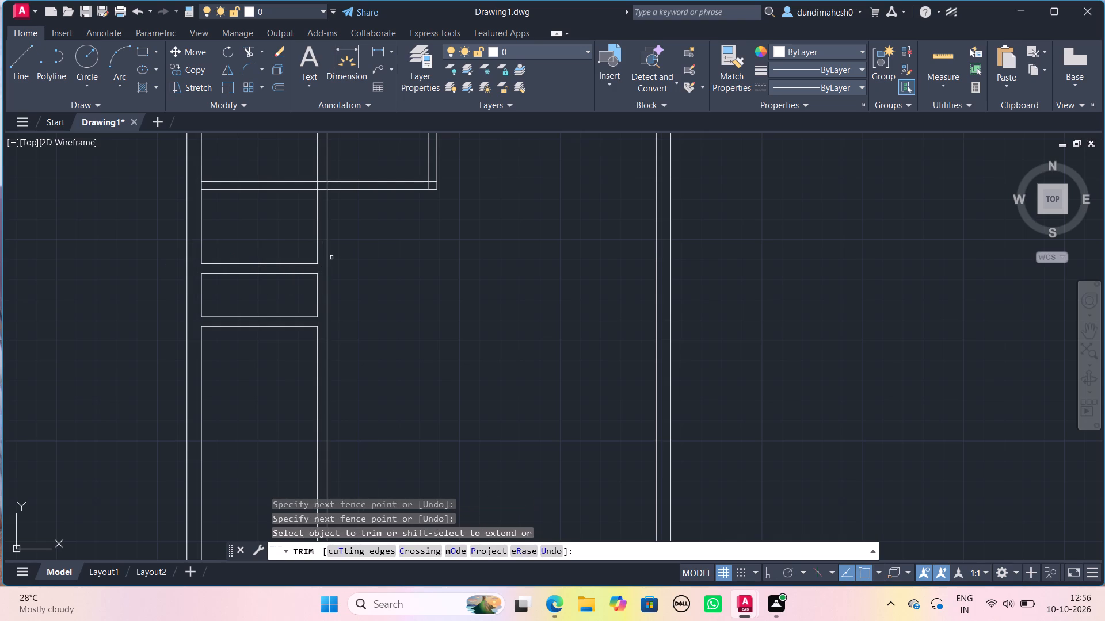
# Trim away the two remaining lines of the lower horizontal partition between the left wall and the vertical partition.
pyautogui.scroll(-1, 456, 143)
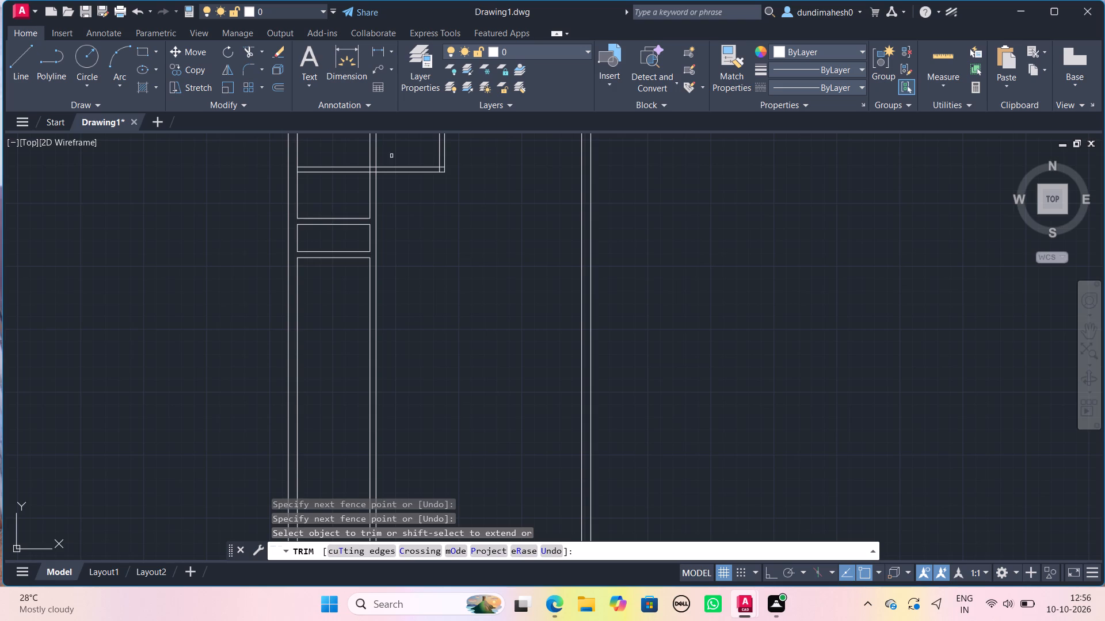
pyautogui.moveTo(391, 156); pyautogui.dragTo(417, 183, button='middle')
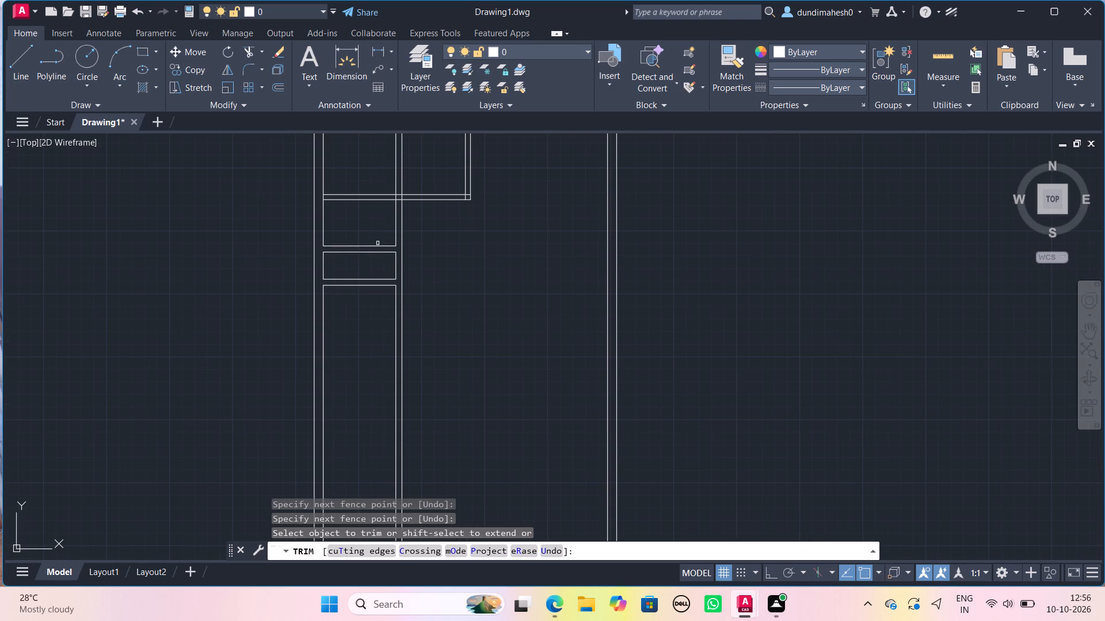
pyautogui.click(350, 302)
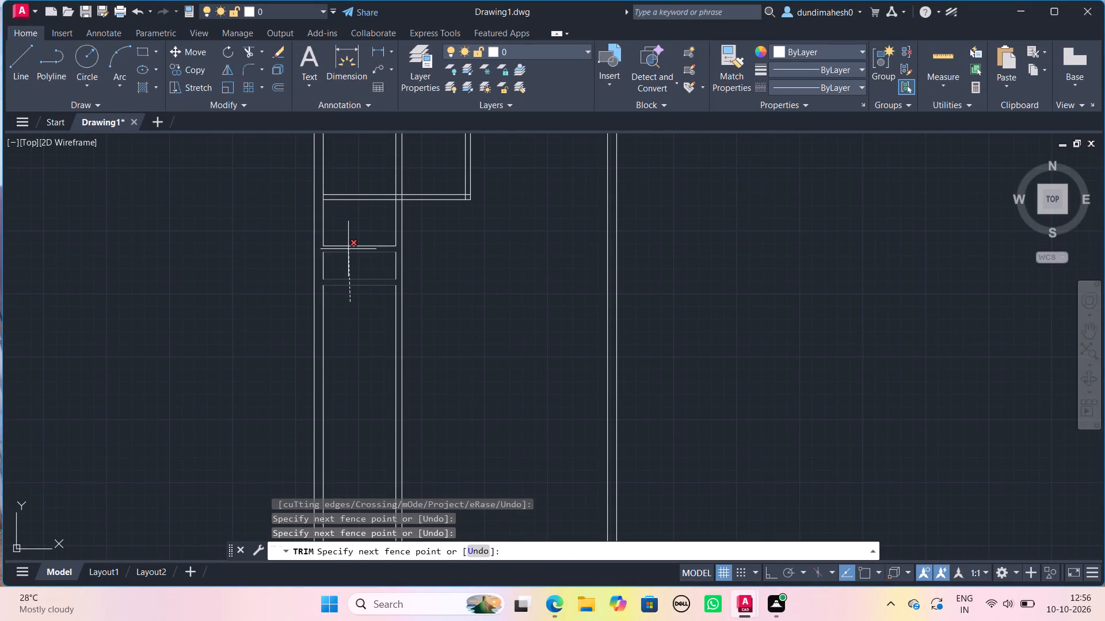
pyautogui.click(353, 259)
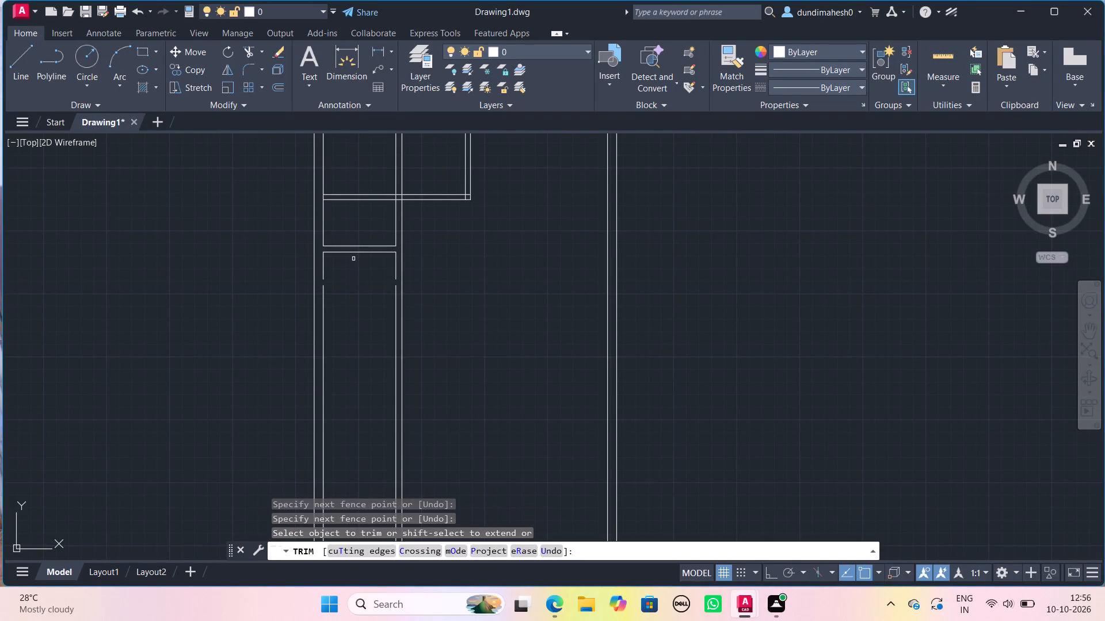
# Trim away the two vertical partition lines that run through the upper-left room.
pyautogui.click(422, 159)
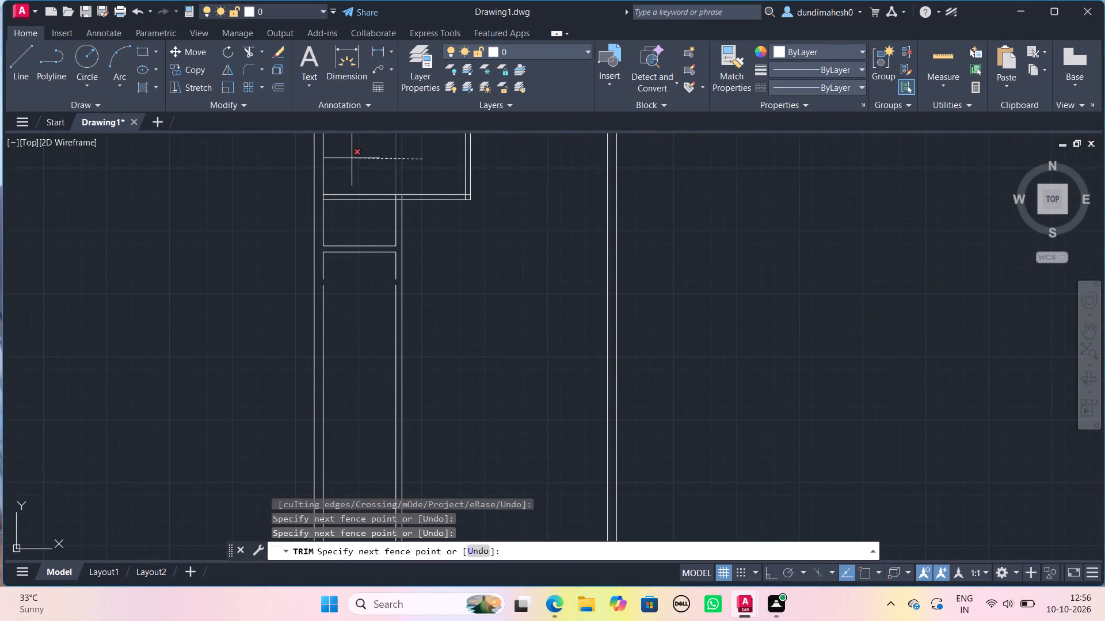
pyautogui.click(352, 158)
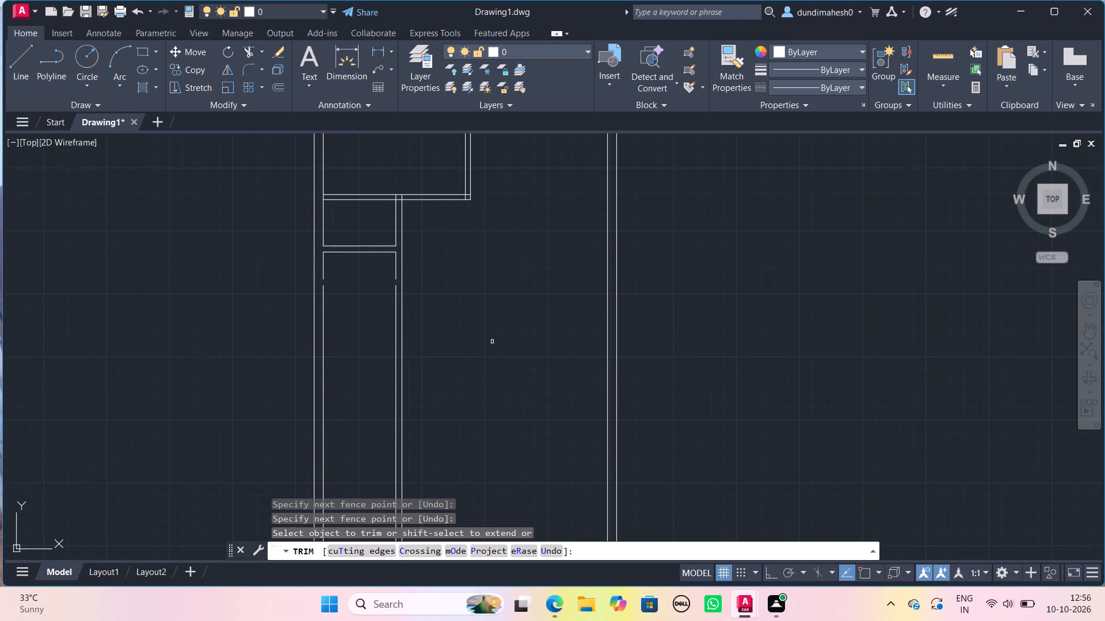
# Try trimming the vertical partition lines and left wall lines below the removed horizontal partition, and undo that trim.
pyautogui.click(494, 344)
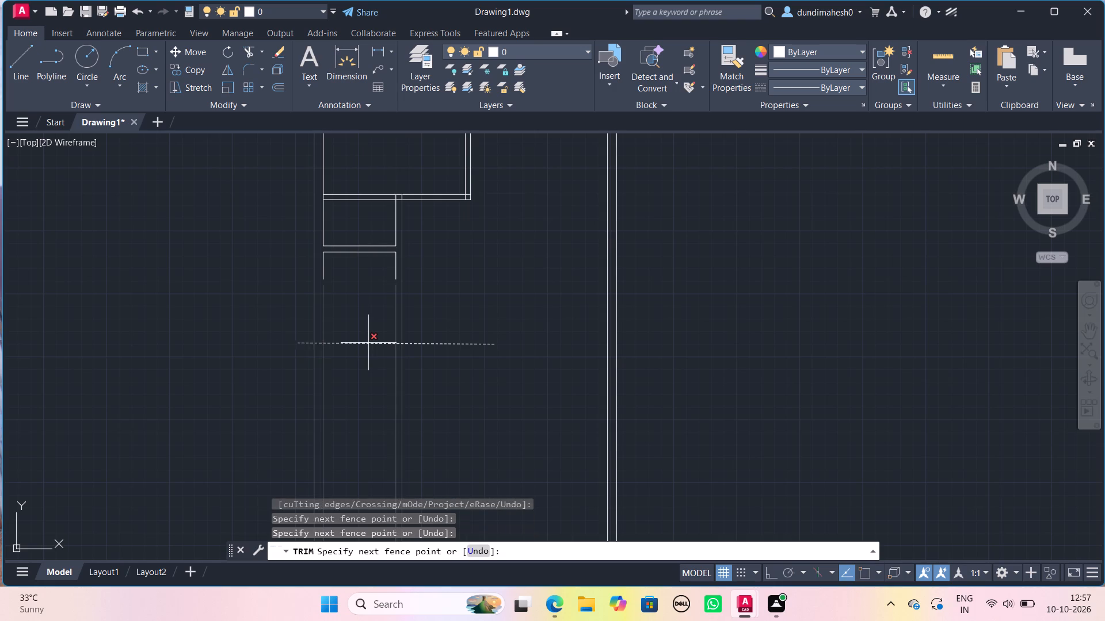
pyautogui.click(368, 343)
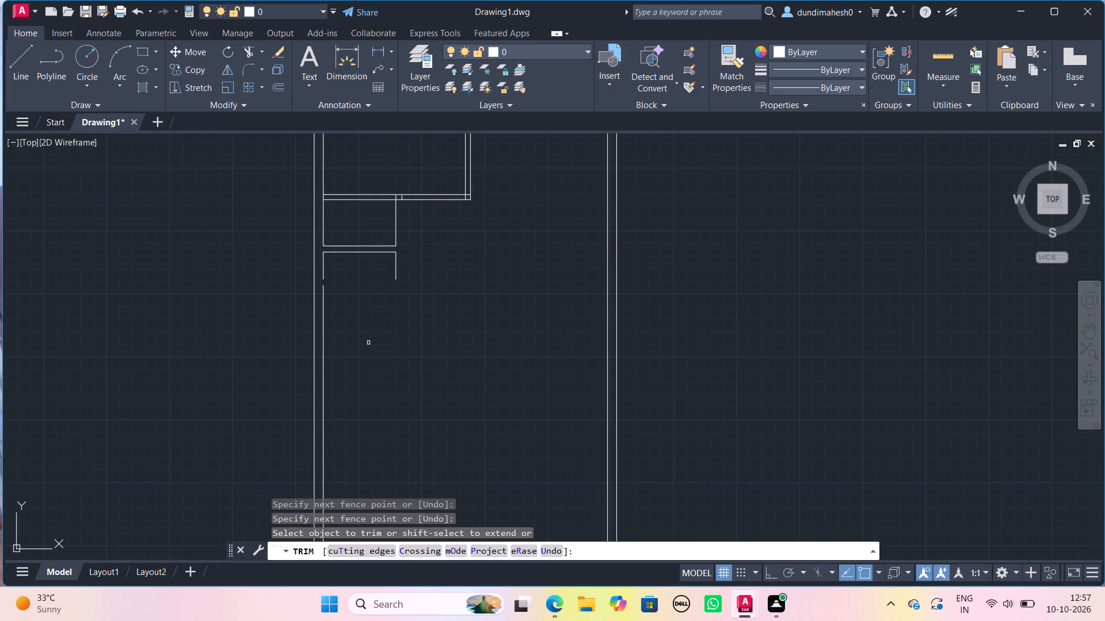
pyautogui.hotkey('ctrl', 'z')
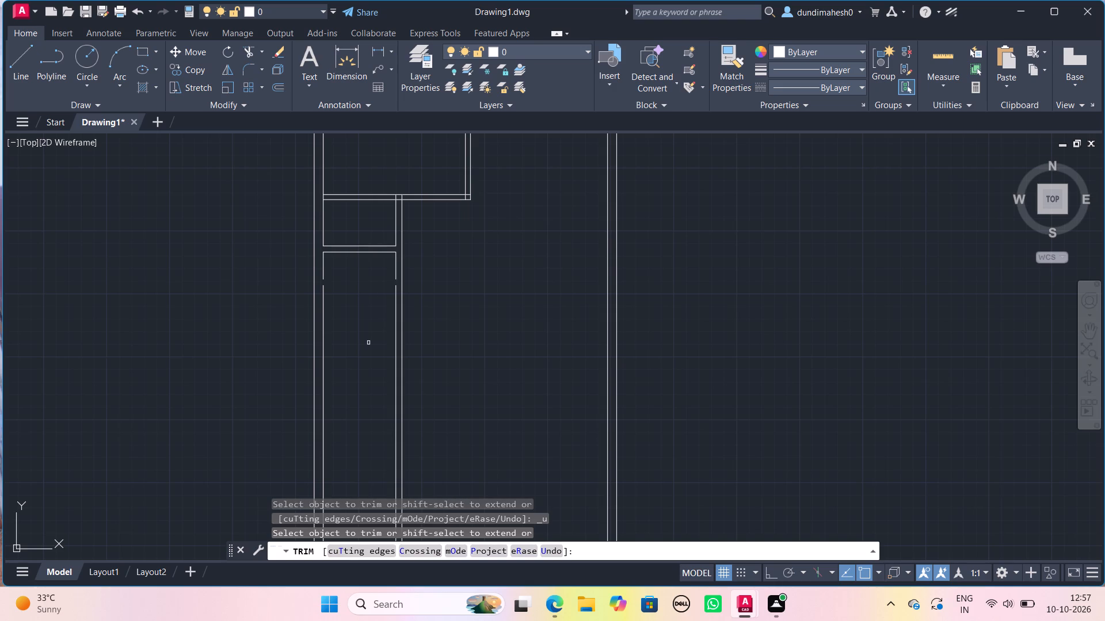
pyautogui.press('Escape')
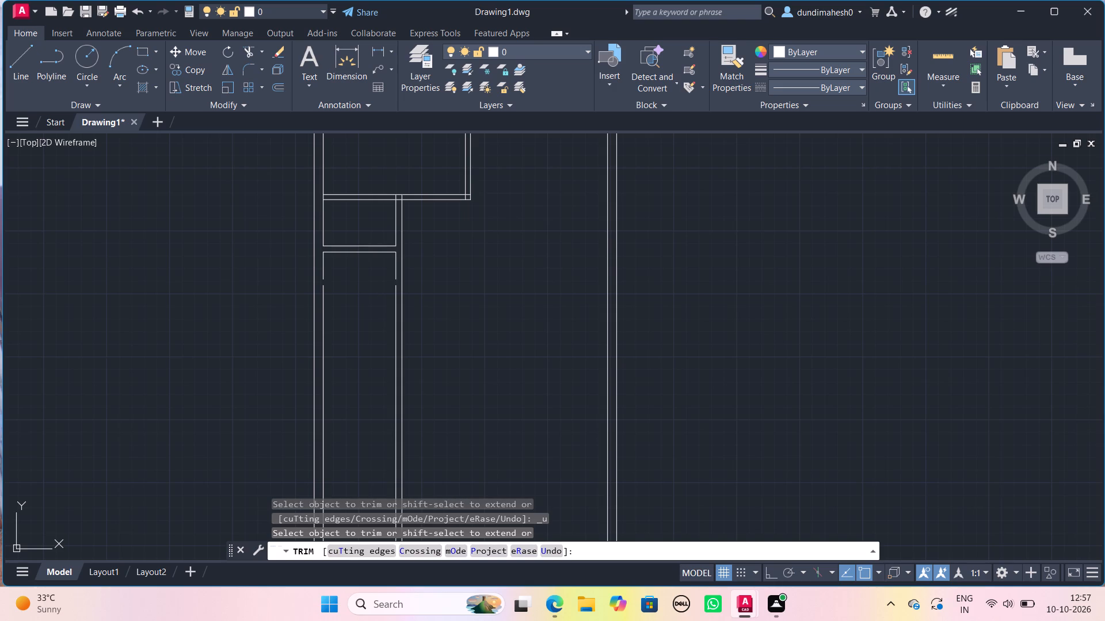
# With Ortho on, stretch the short inner left wall segment straight down to the wall line below, closing the gap.
pyautogui.scroll(3, 0, 254)
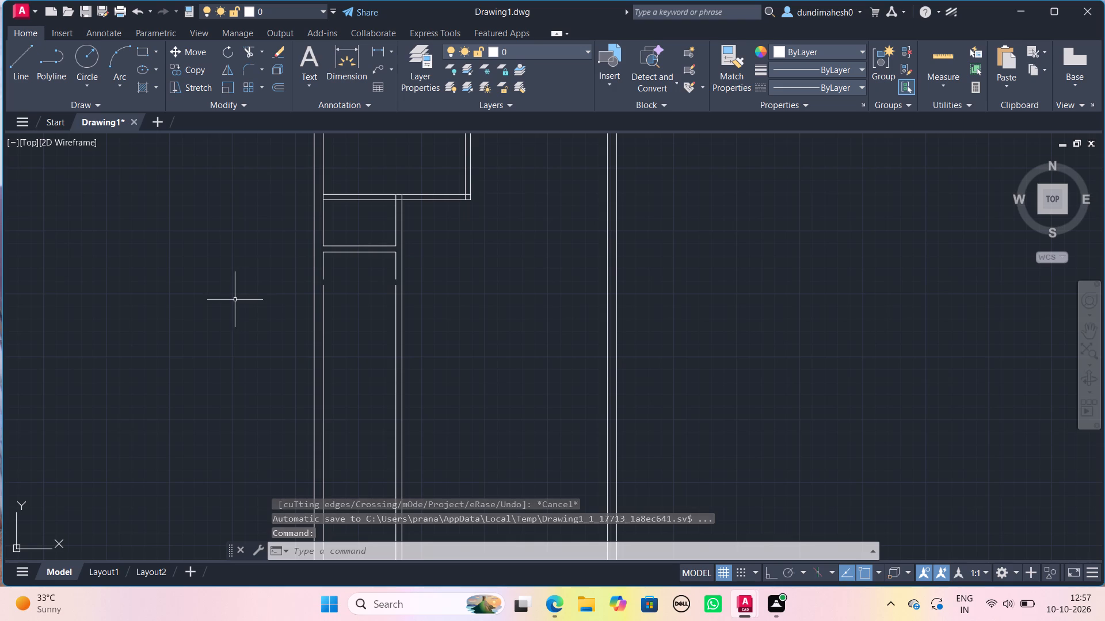
pyautogui.scroll(1, 284, 300)
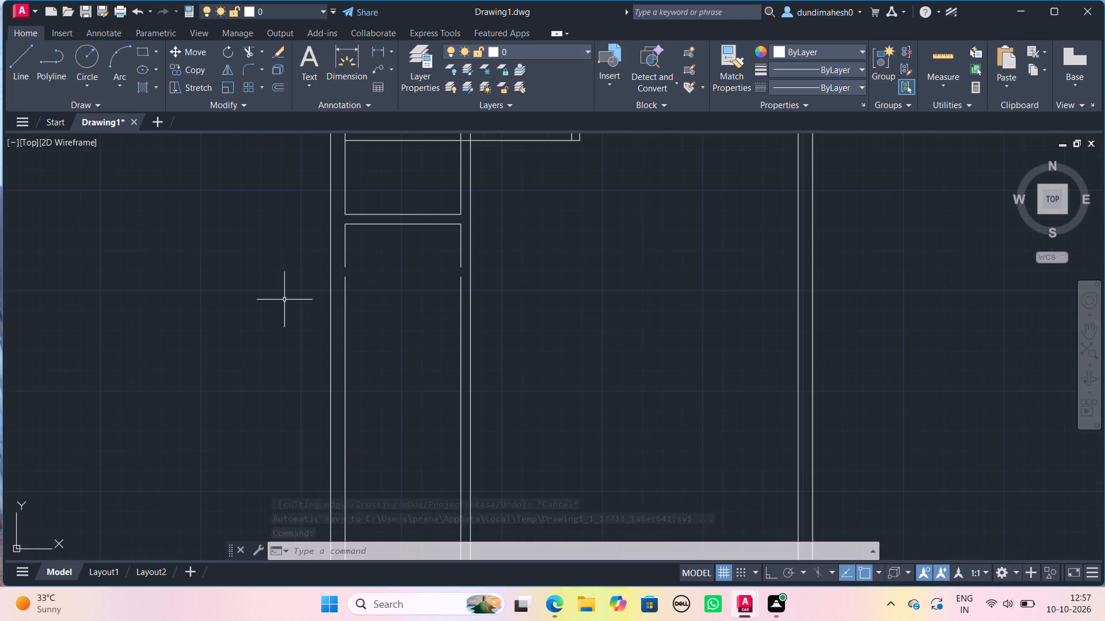
pyautogui.click(371, 255)
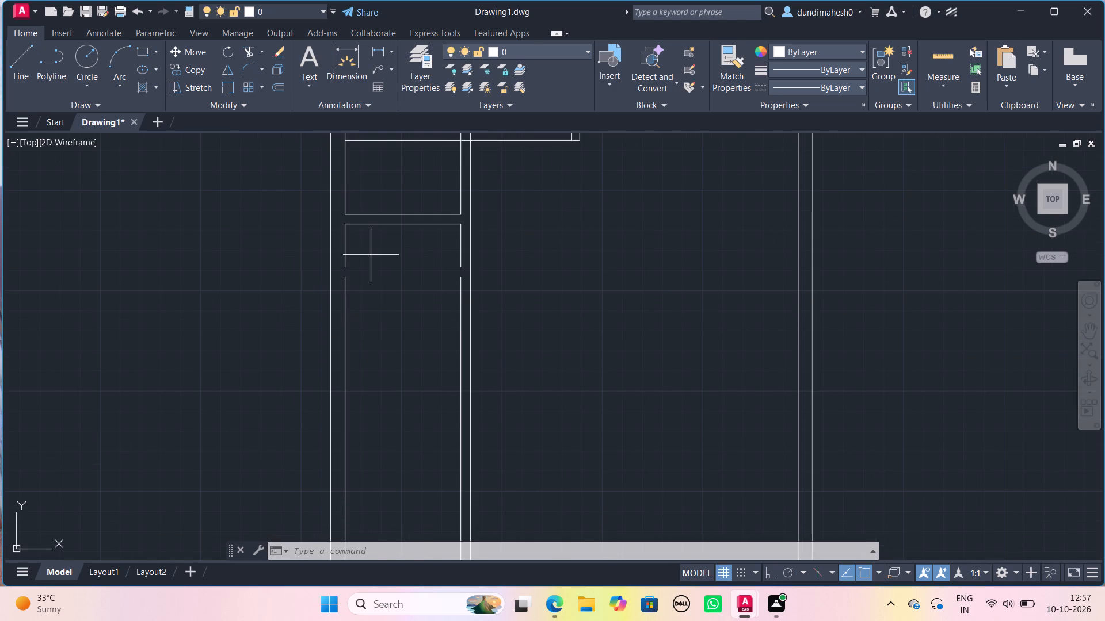
pyautogui.click(340, 246)
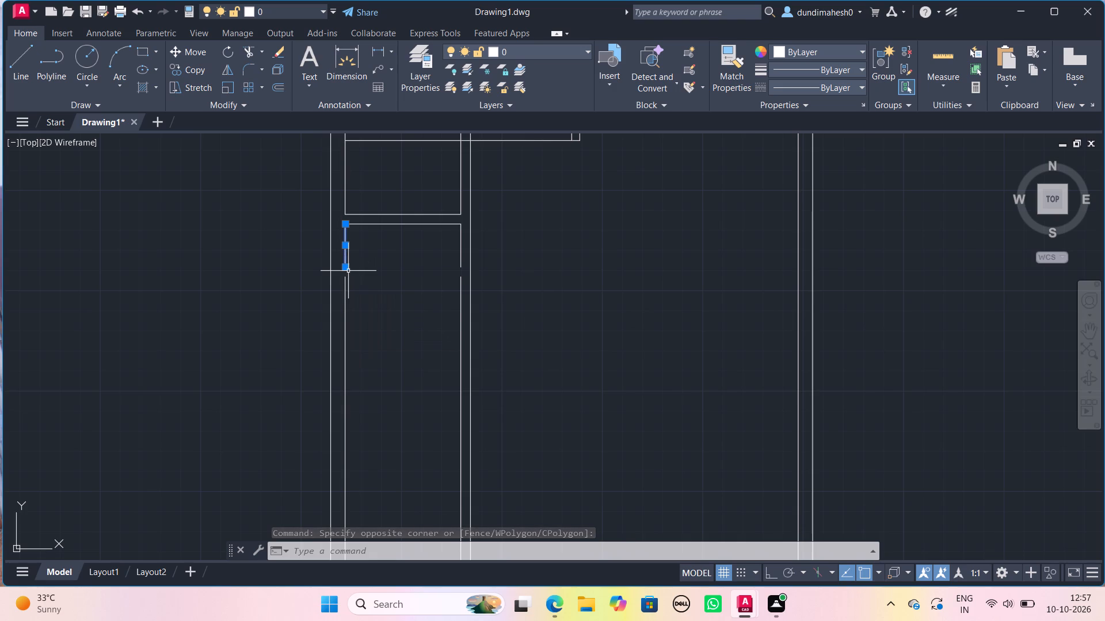
pyautogui.click(348, 271)
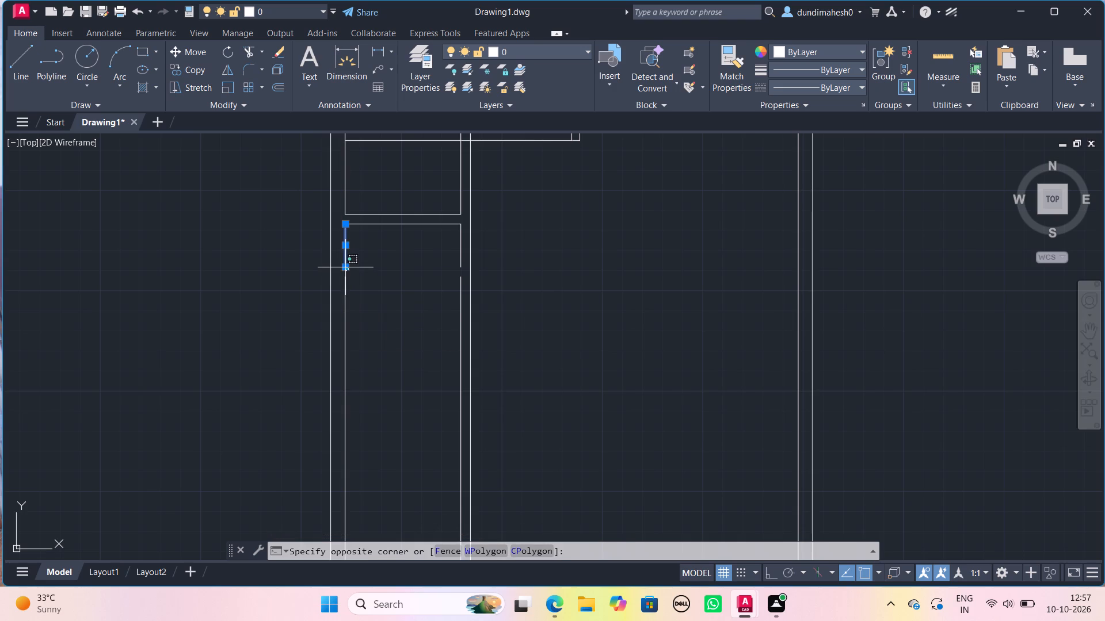
pyautogui.click(338, 266)
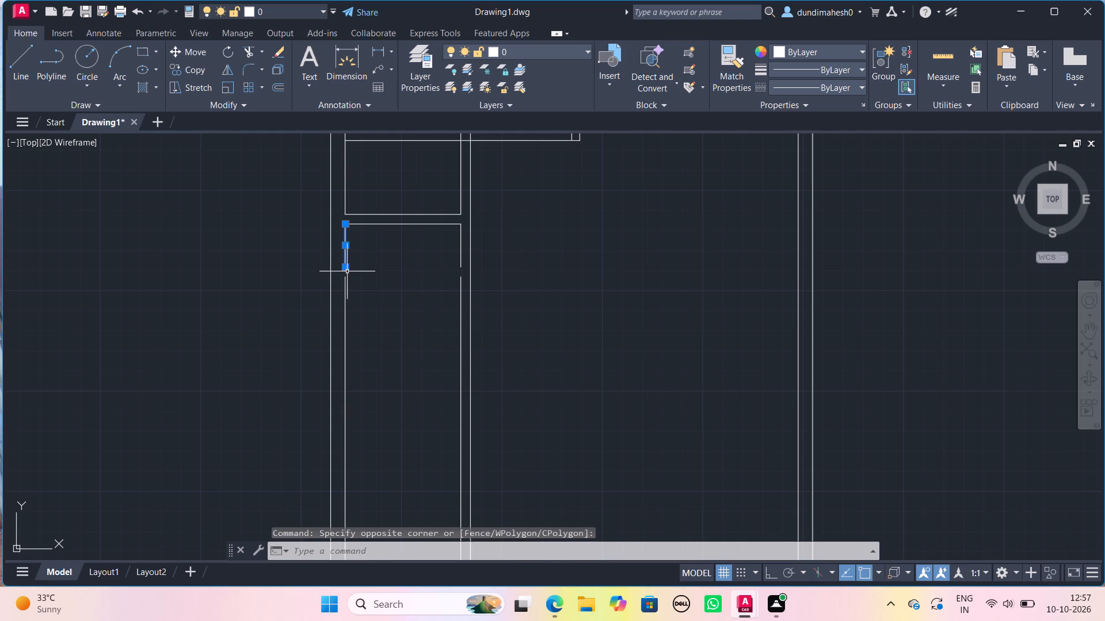
pyautogui.click(347, 271)
pyautogui.click(346, 271)
pyautogui.click(345, 265)
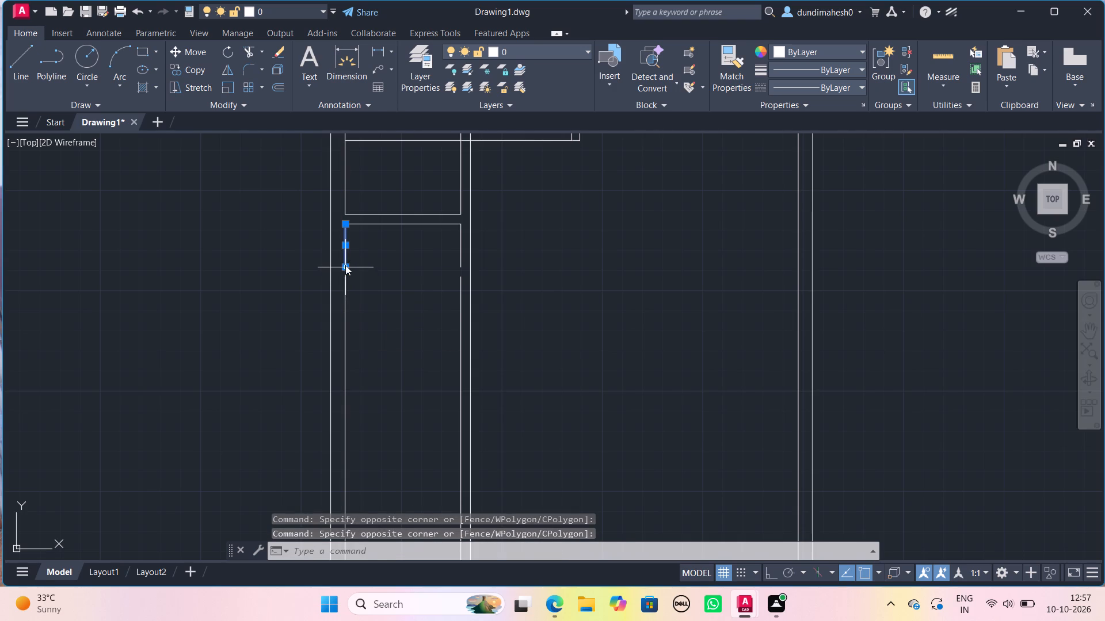
pyautogui.scroll(6, 345, 265)
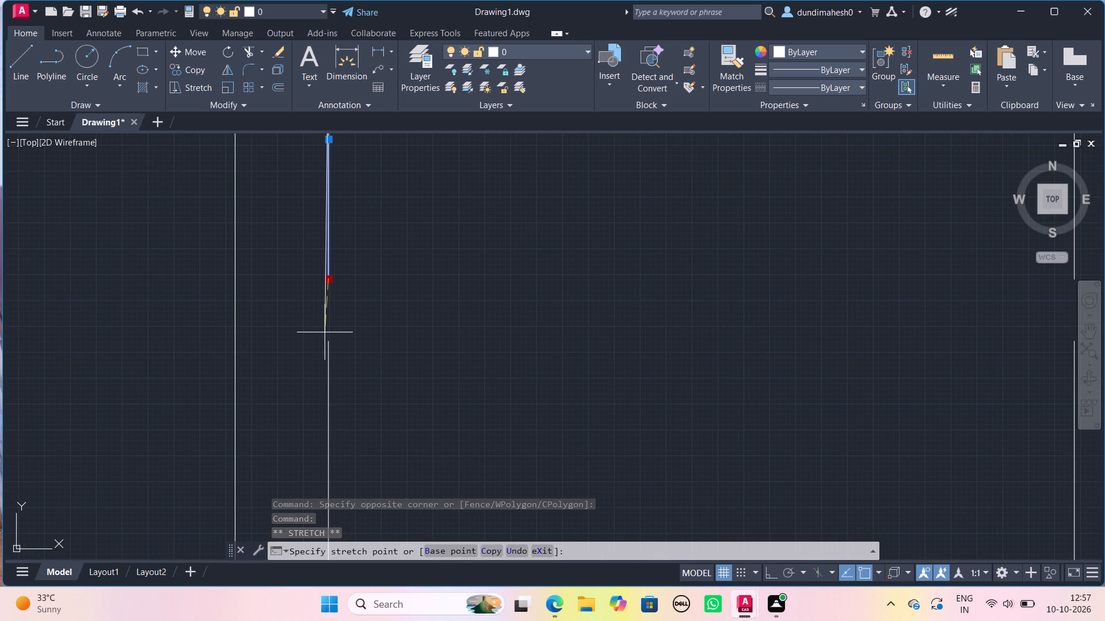
pyautogui.press('F8')
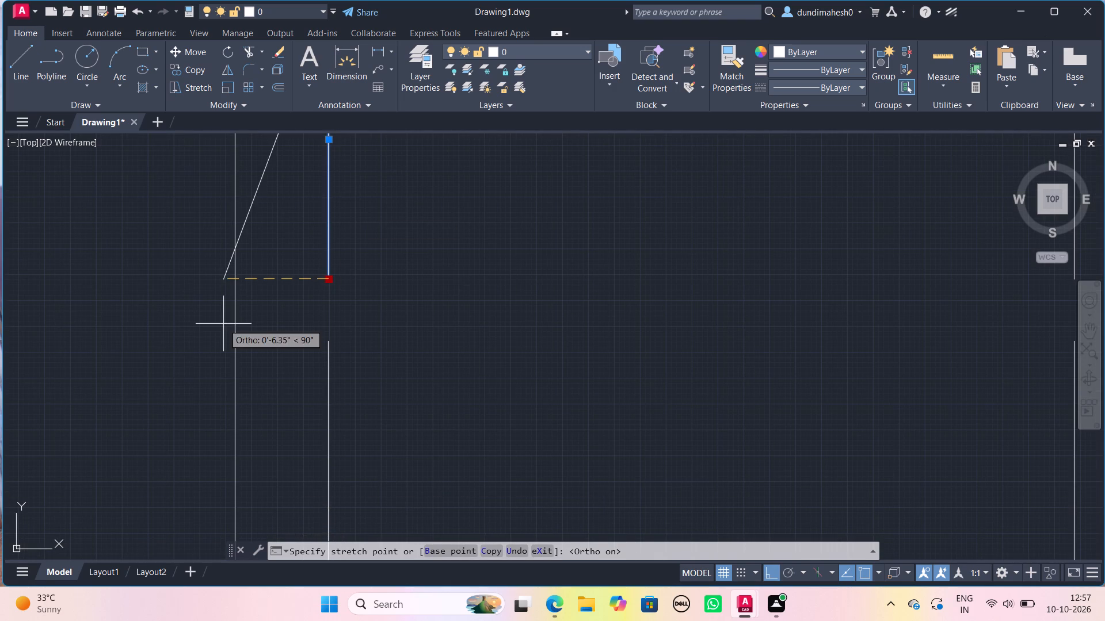
pyautogui.click(329, 347)
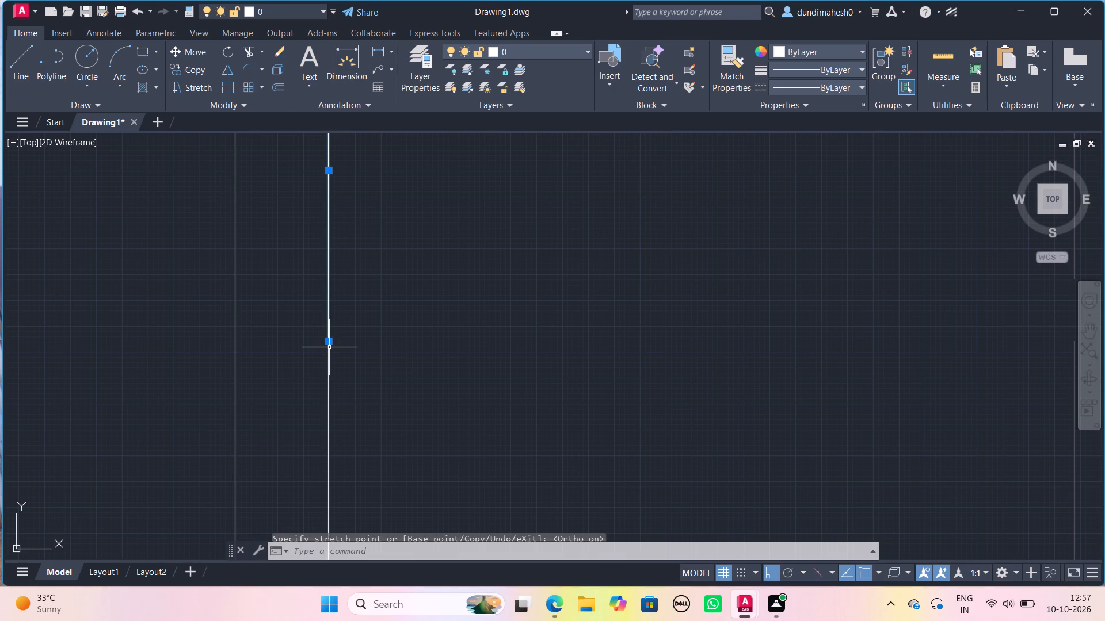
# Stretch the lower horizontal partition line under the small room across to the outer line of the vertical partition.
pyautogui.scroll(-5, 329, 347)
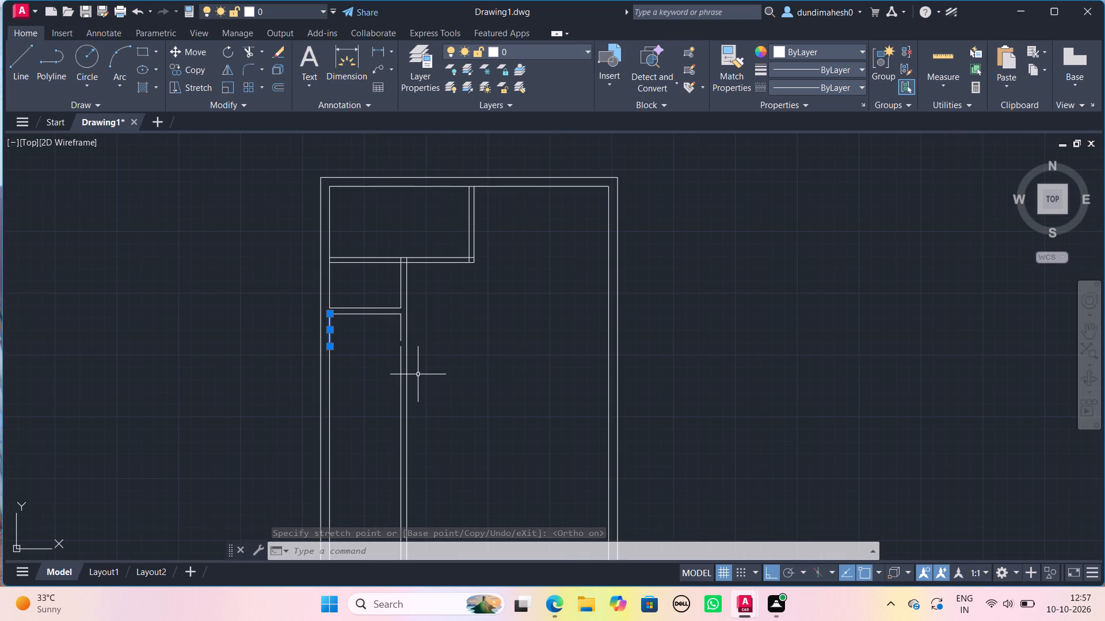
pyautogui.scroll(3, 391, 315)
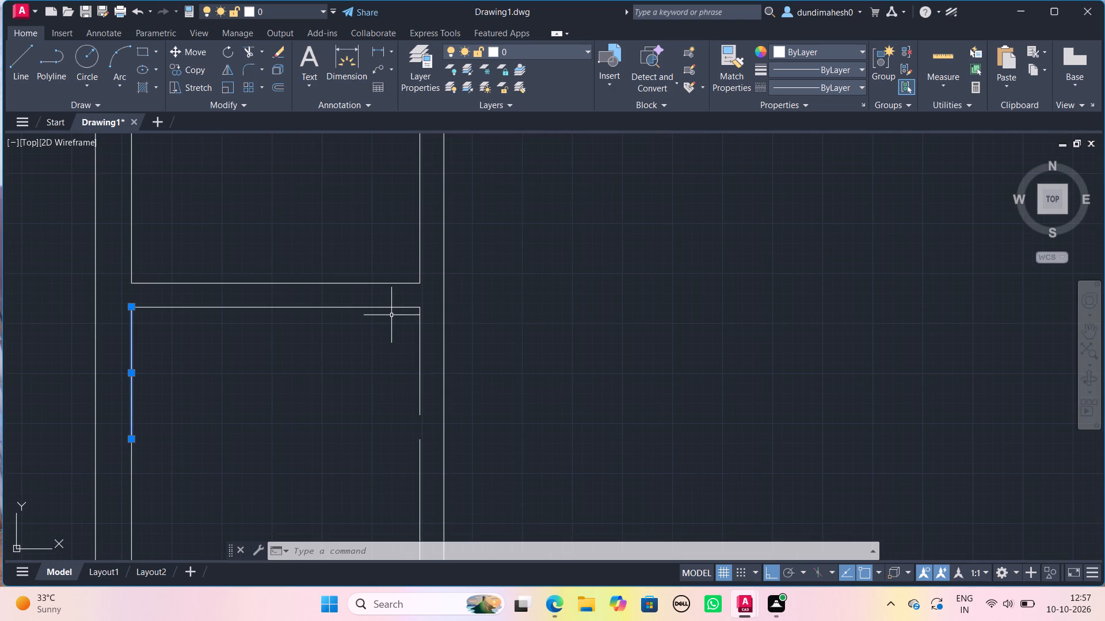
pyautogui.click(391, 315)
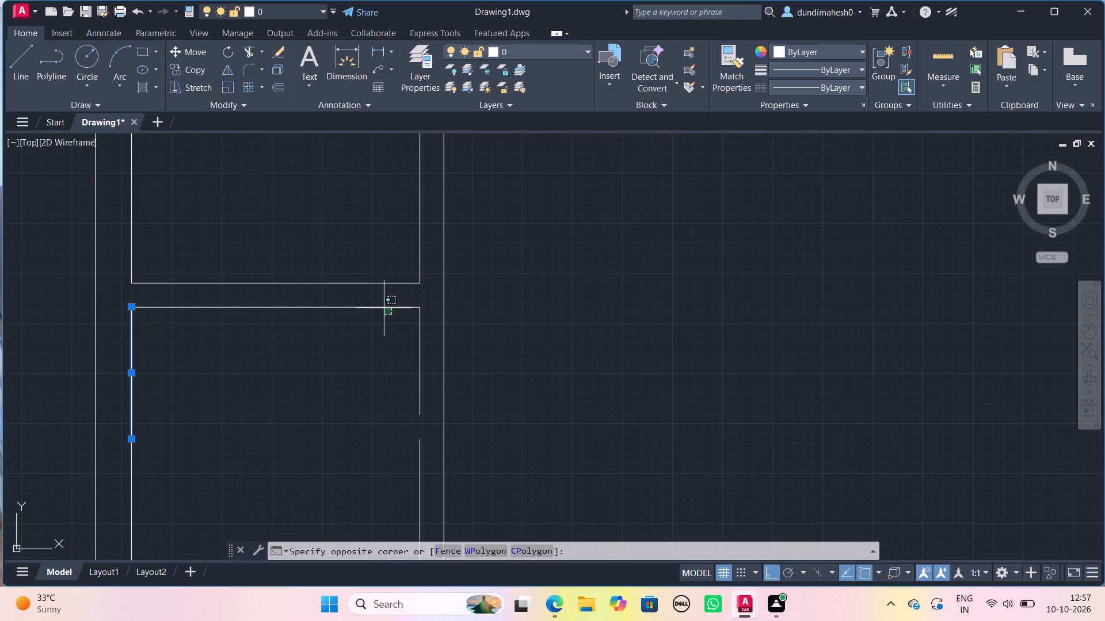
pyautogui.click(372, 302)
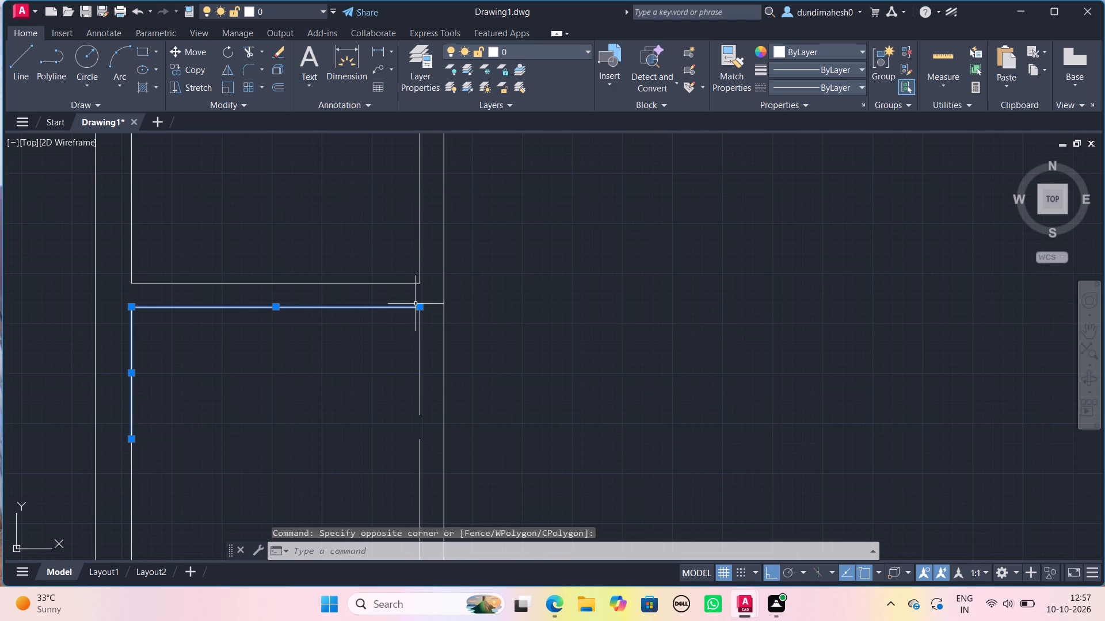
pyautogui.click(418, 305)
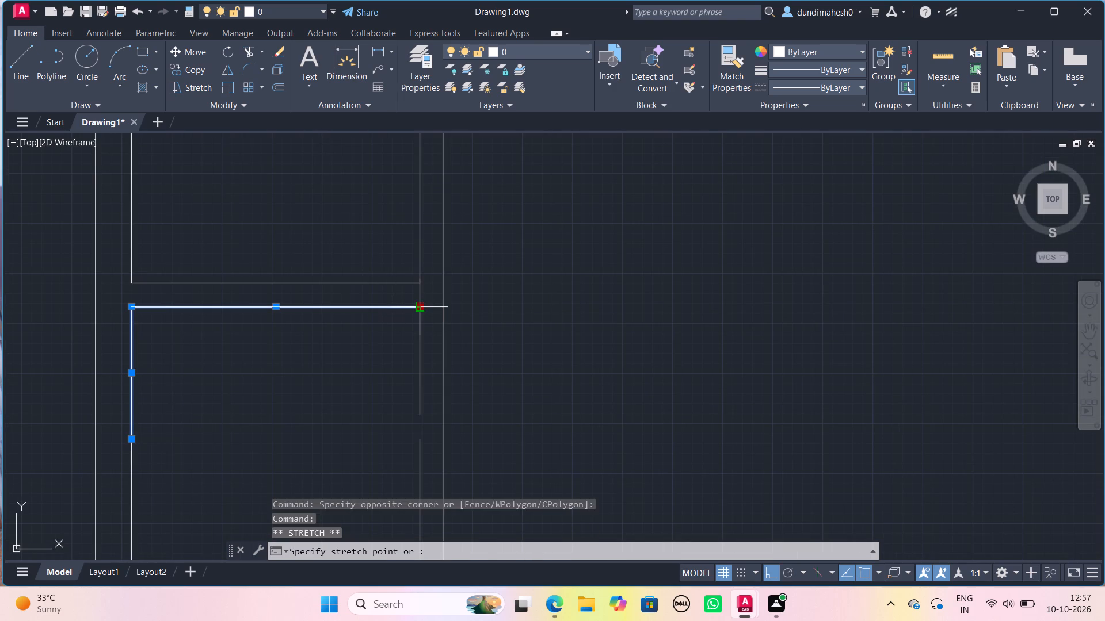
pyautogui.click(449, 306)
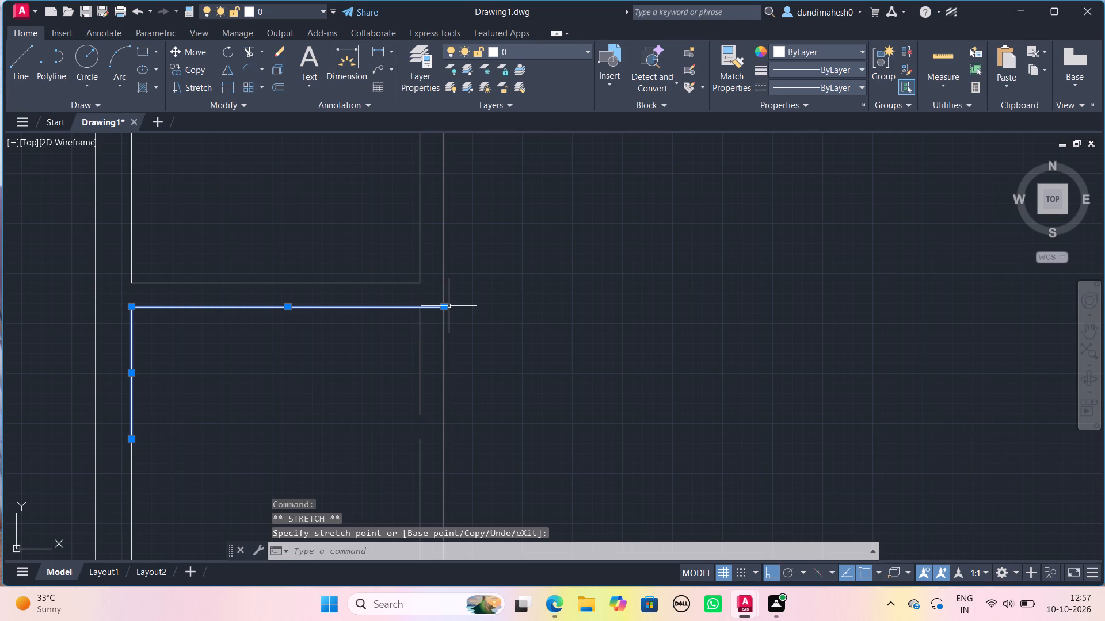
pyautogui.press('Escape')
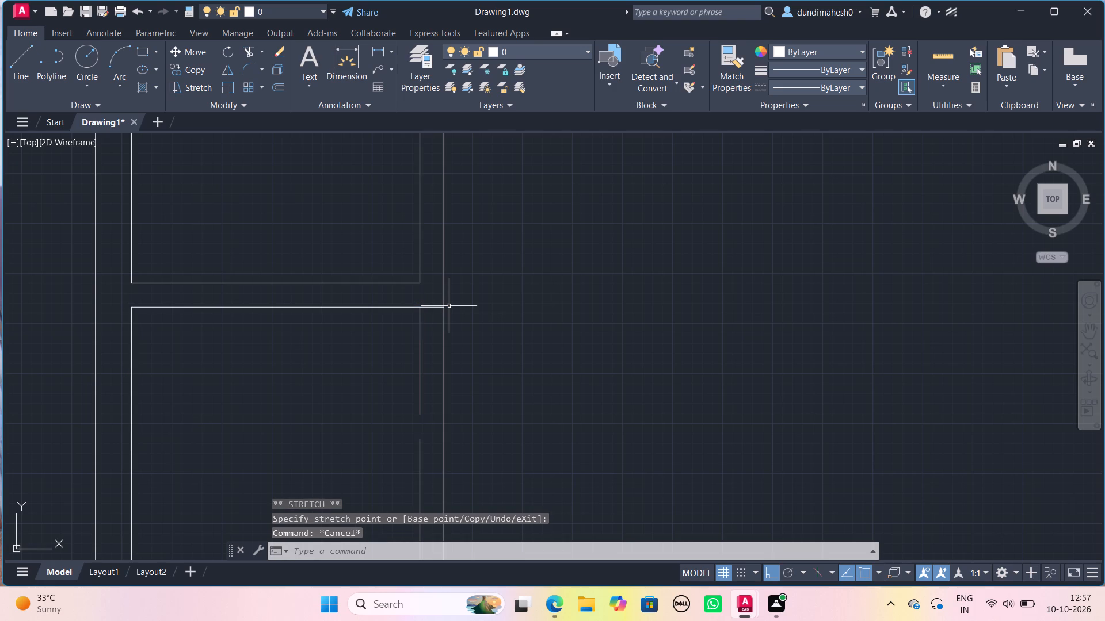
# Trim away the vertical partition lines that continue below the small room's lower horizontal partition.
pyautogui.write('trim')
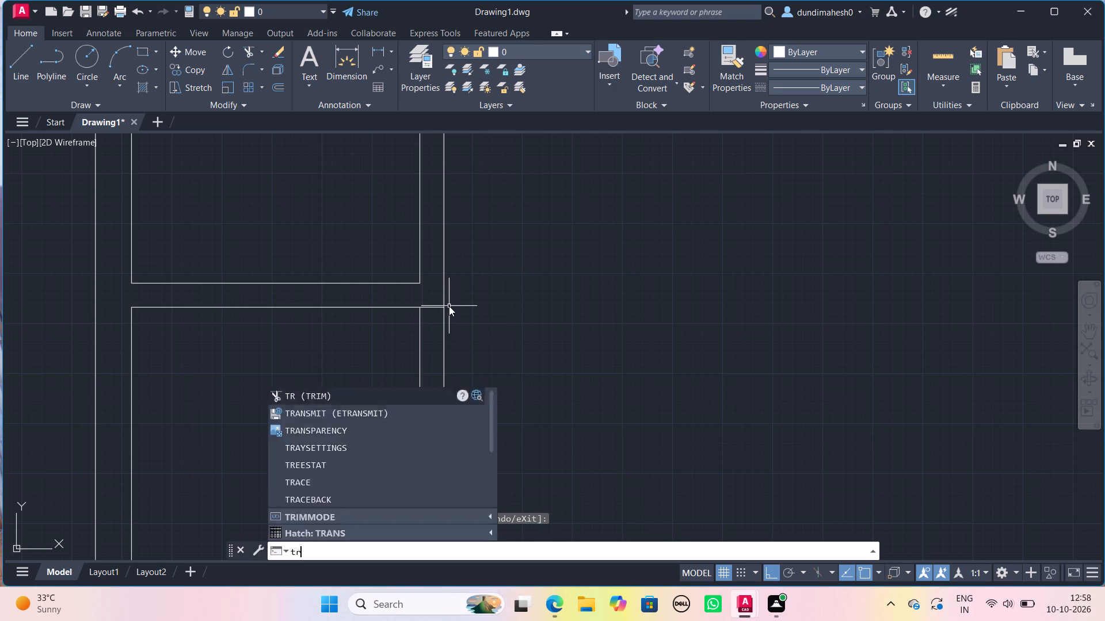
pyautogui.press('Return')
pyautogui.press('Return')
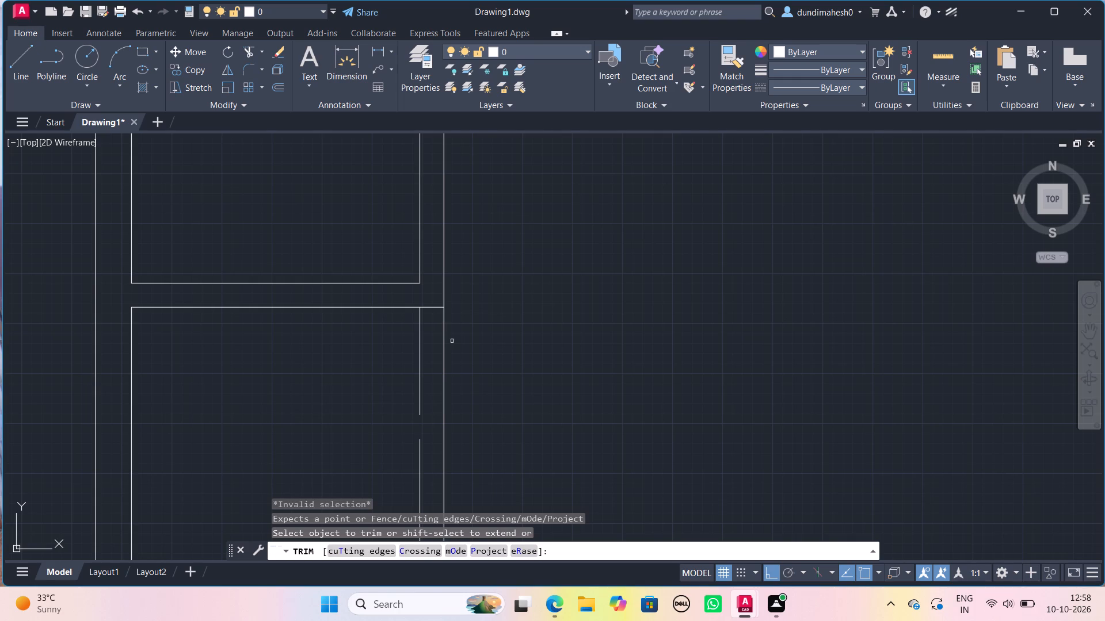
pyautogui.click(467, 368)
pyautogui.click(398, 369)
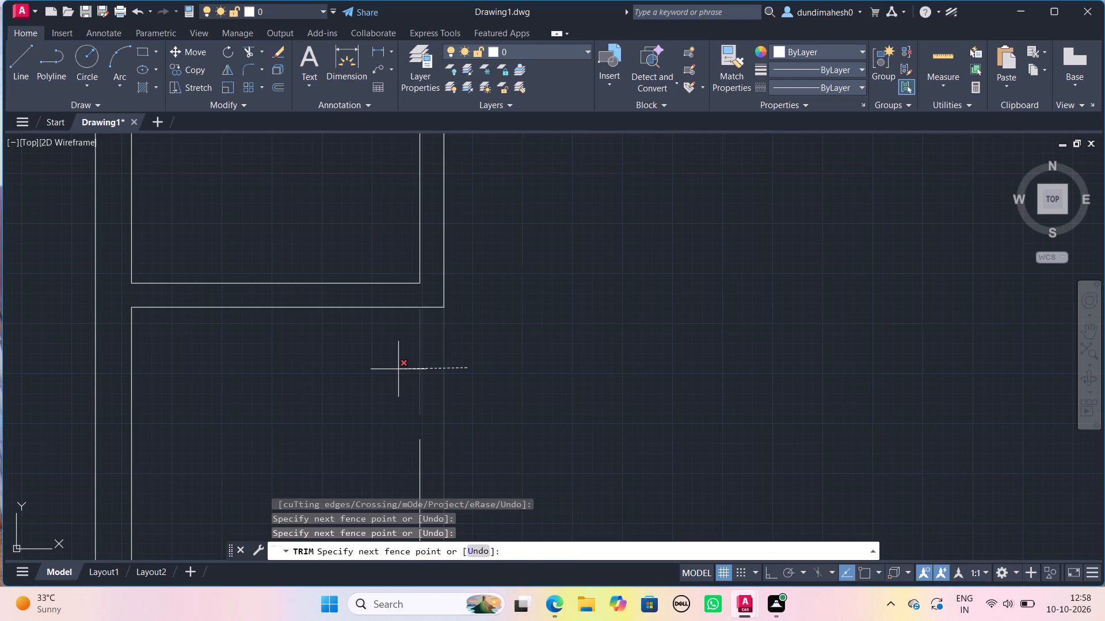
pyautogui.click(406, 461)
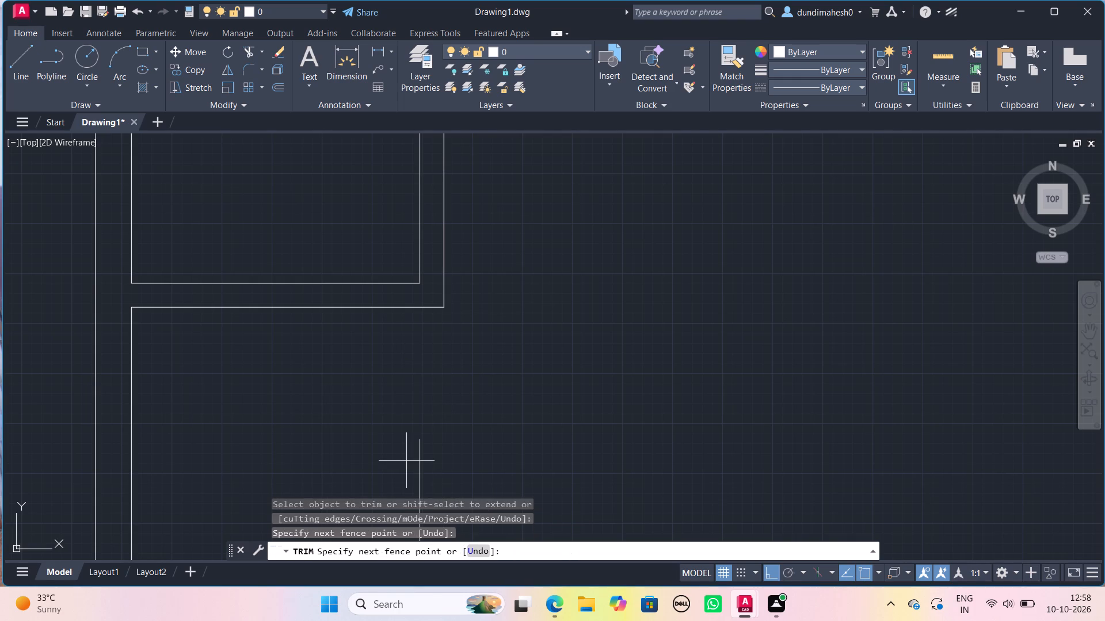
pyautogui.click(449, 461)
# Trim the overlapping line pieces inside the upper room's partitions, at the left wall, T-junction, lower corner and top wall.
pyautogui.scroll(-4, 449, 461)
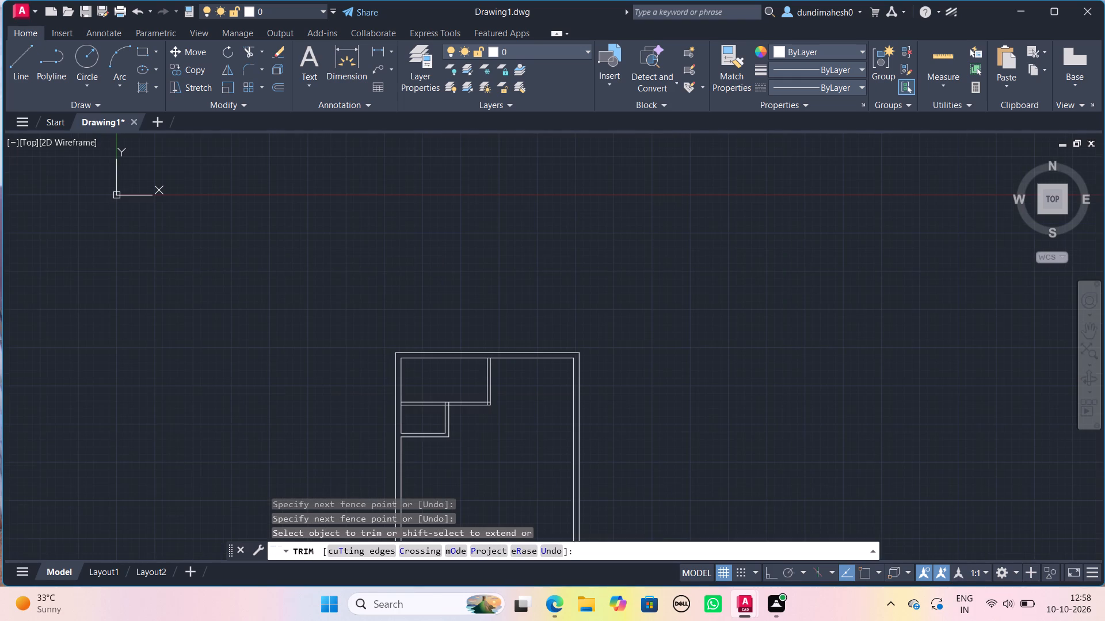
pyautogui.scroll(3, 473, 377)
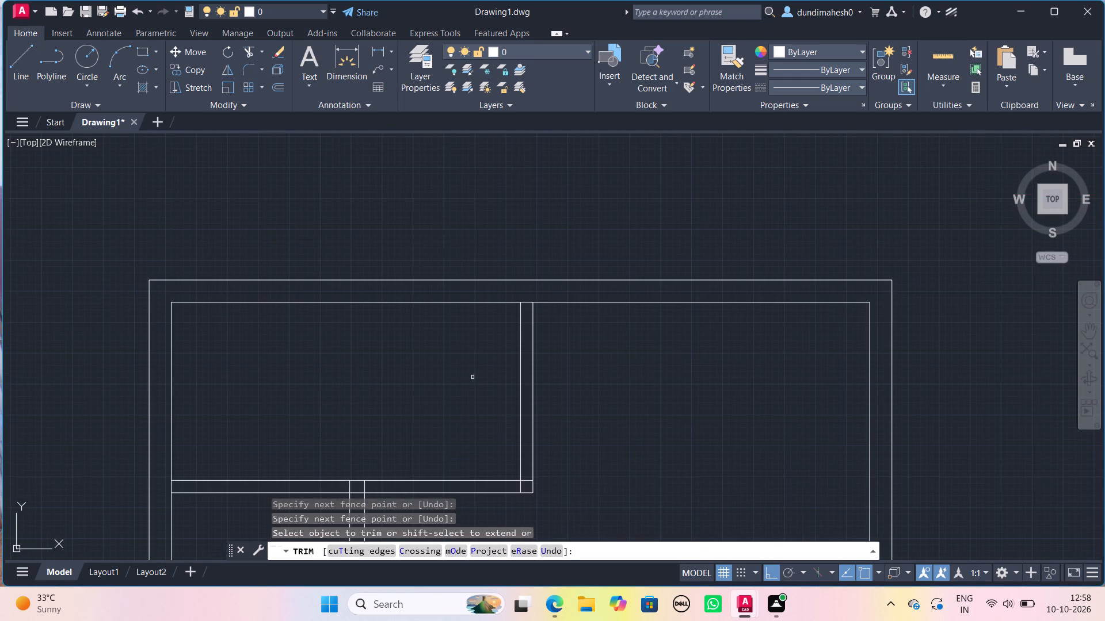
pyautogui.moveTo(466, 390); pyautogui.dragTo(475, 298, button='middle')
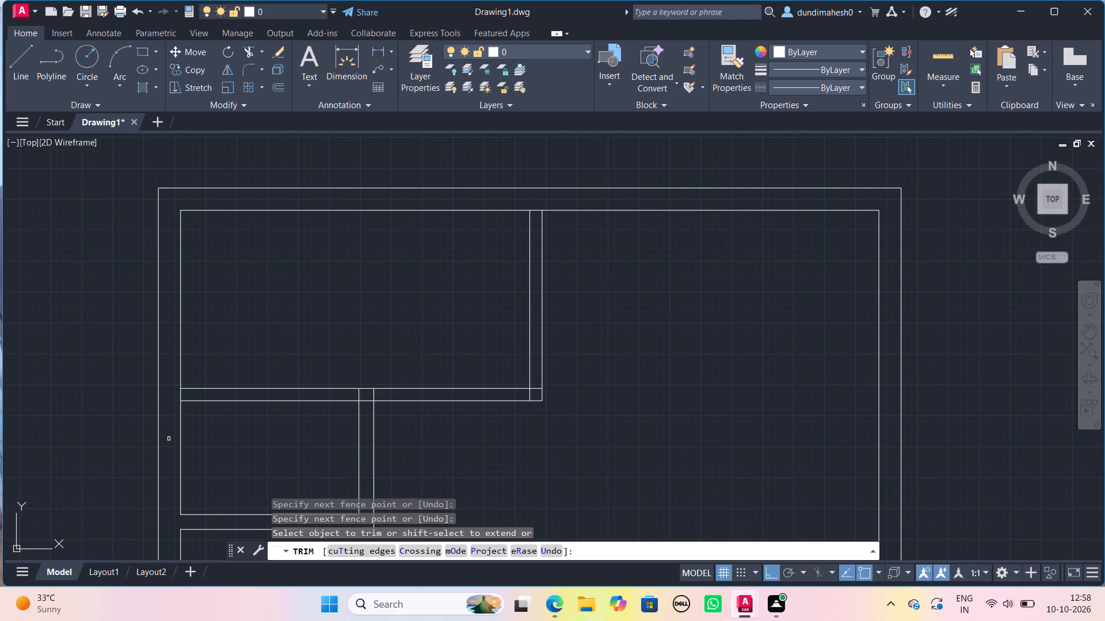
pyautogui.click(166, 397)
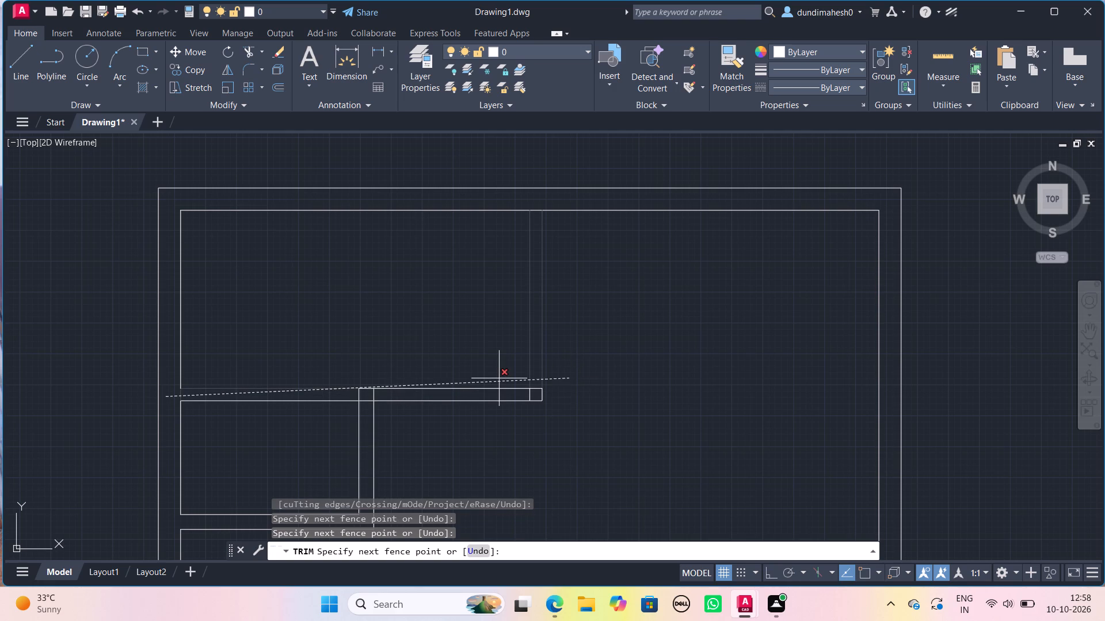
pyautogui.click(539, 391)
pyautogui.click(539, 391)
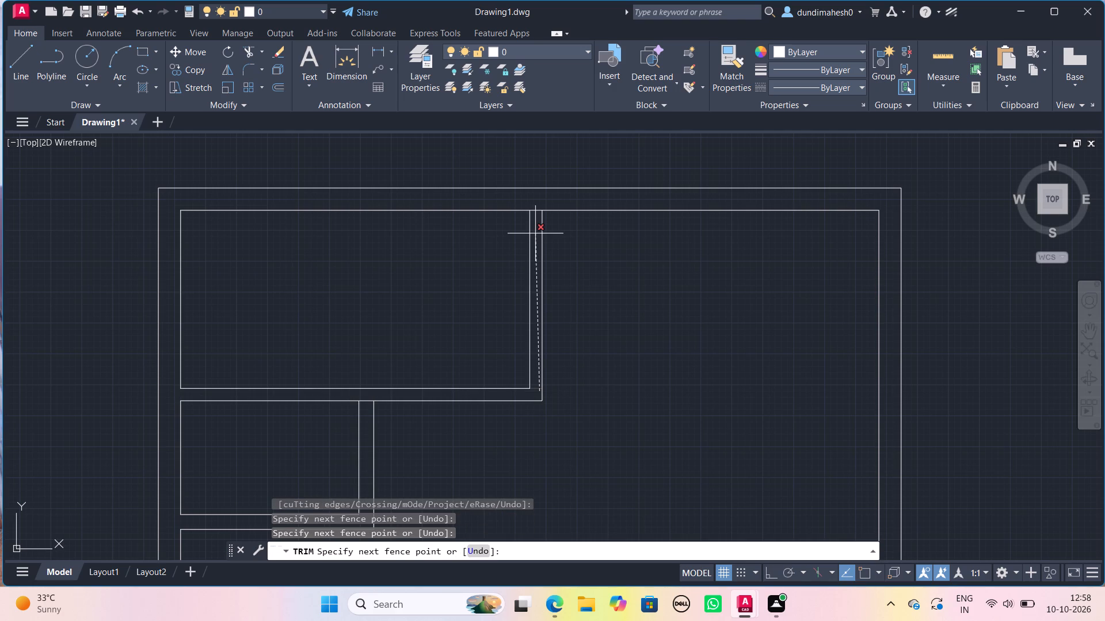
pyautogui.click(536, 201)
pyautogui.scroll(-4, 536, 264)
pyautogui.press('Escape')
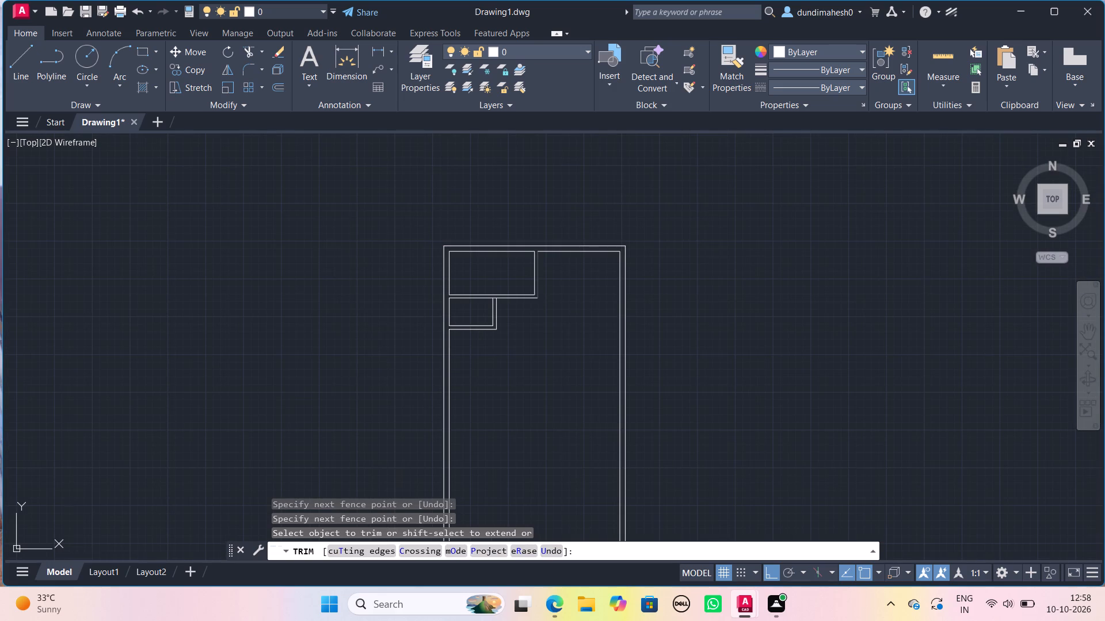
# Delete the outer horizontal and vertical partition lines around the small room below the upper-left room.
pyautogui.scroll(2, 488, 354)
pyautogui.scroll(3, 525, 268)
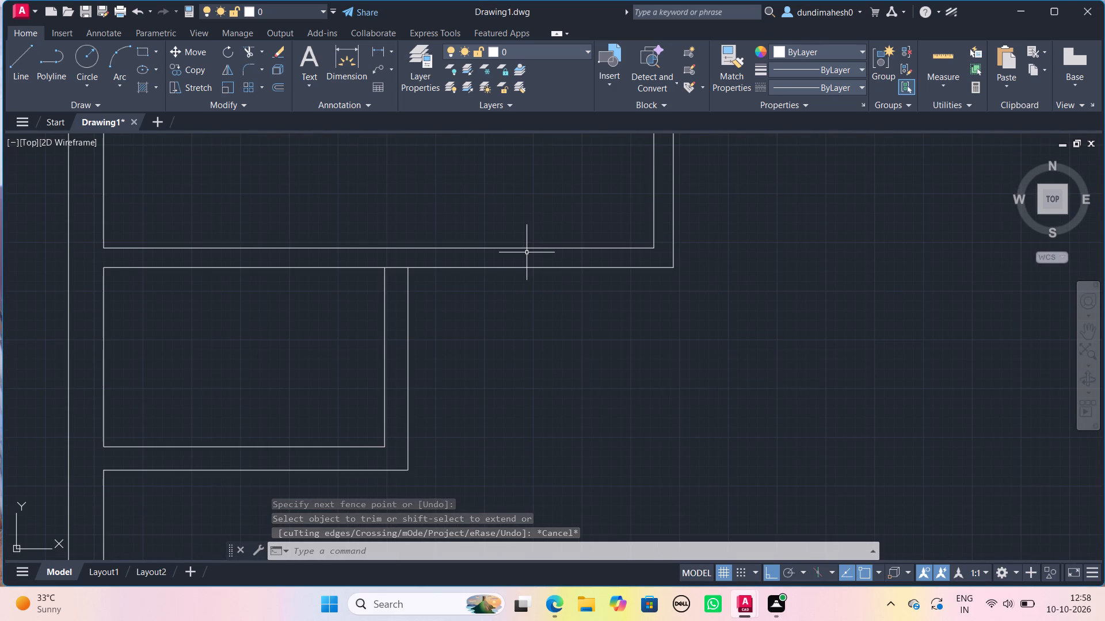
pyautogui.click(407, 489)
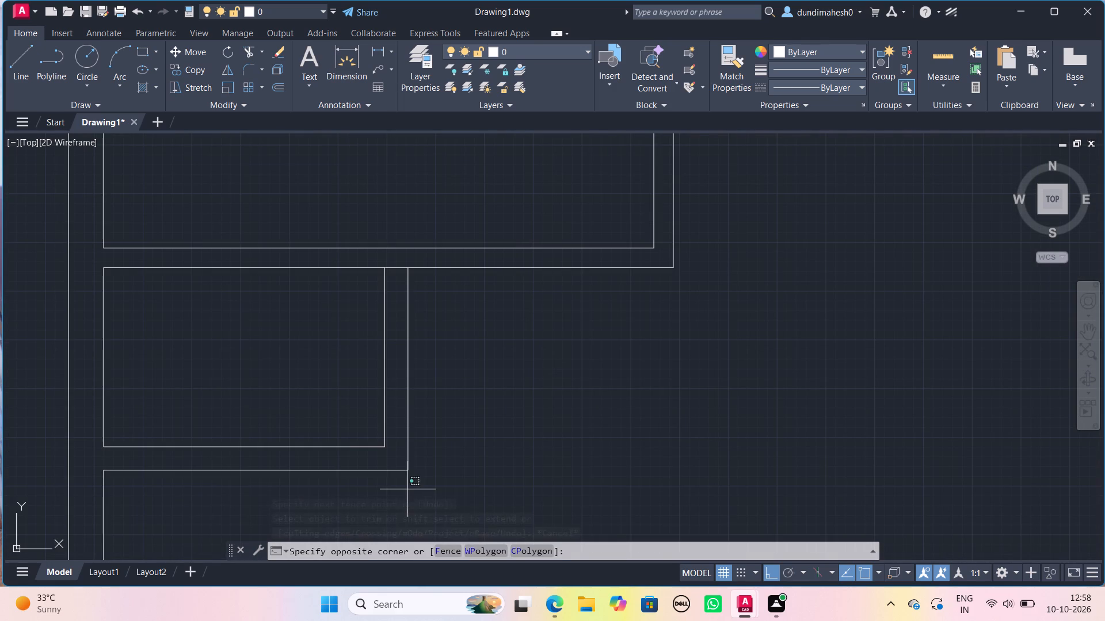
pyautogui.click(398, 436)
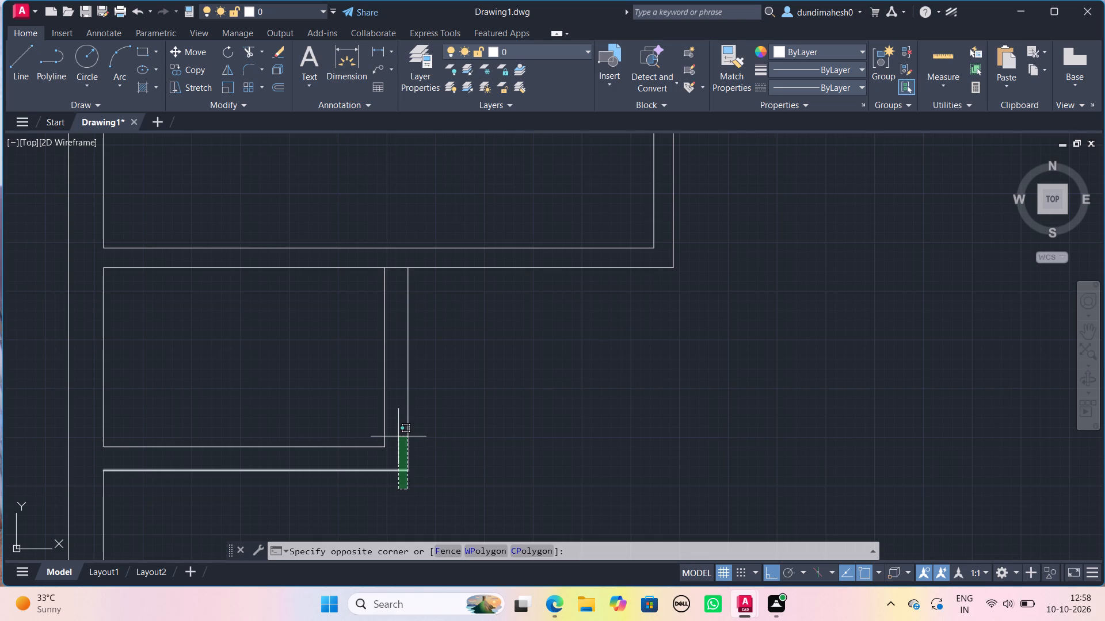
pyautogui.click(425, 436)
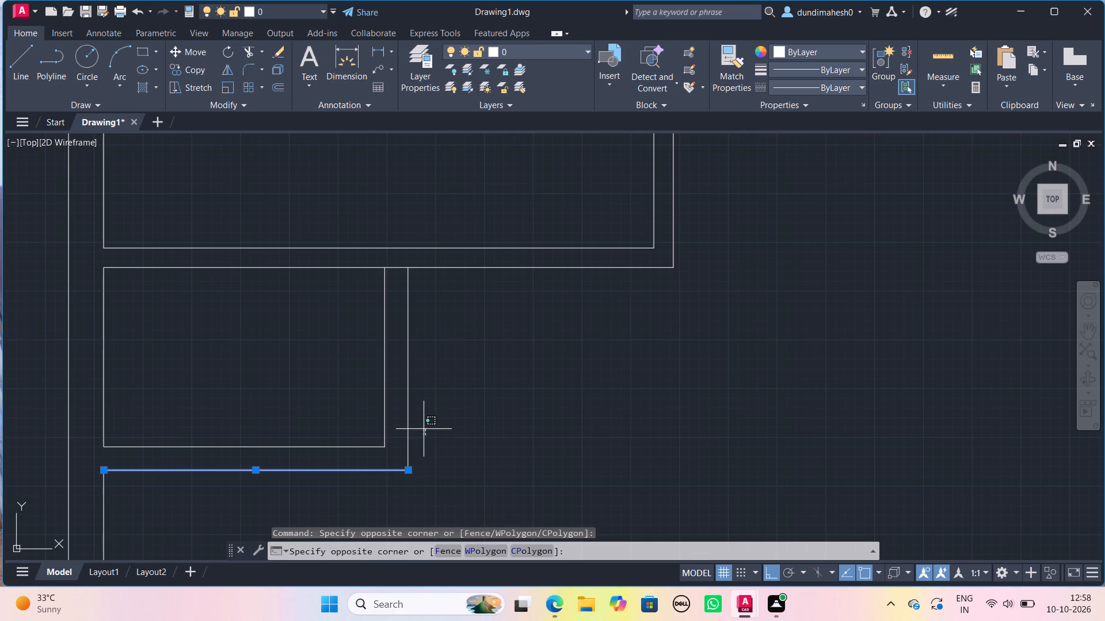
pyautogui.click(395, 405)
pyautogui.press('Delete')
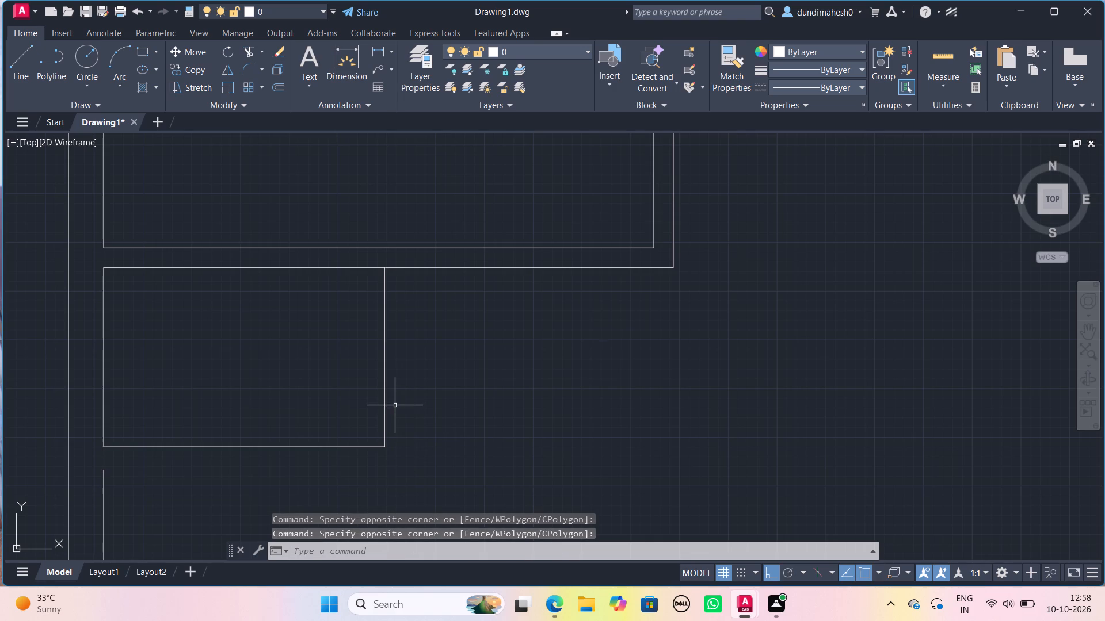
# Offset the small room's right-hand and lower inner lines outward by 5".
pyautogui.press('o')
pyautogui.press('Return')
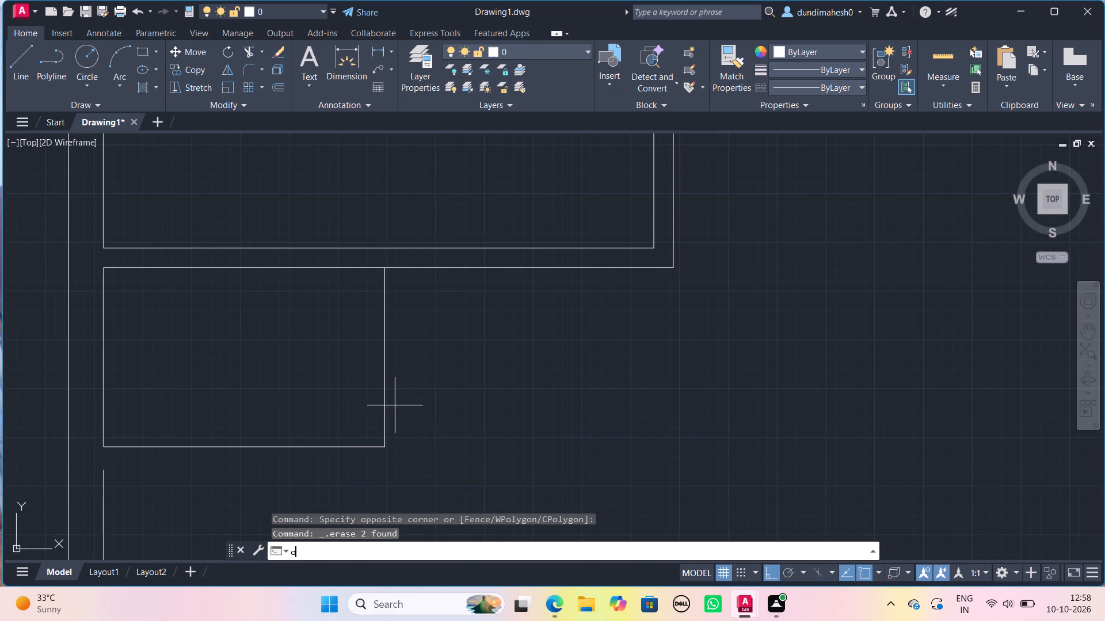
pyautogui.press('5')
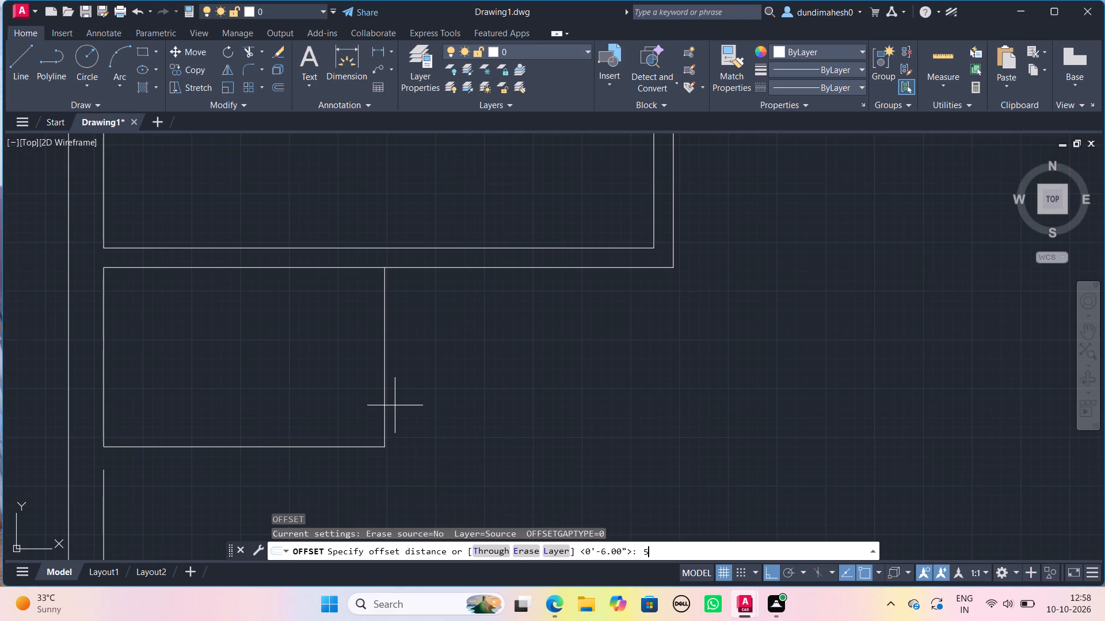
pyautogui.hotkey('shift', '"')
pyautogui.press('Return')
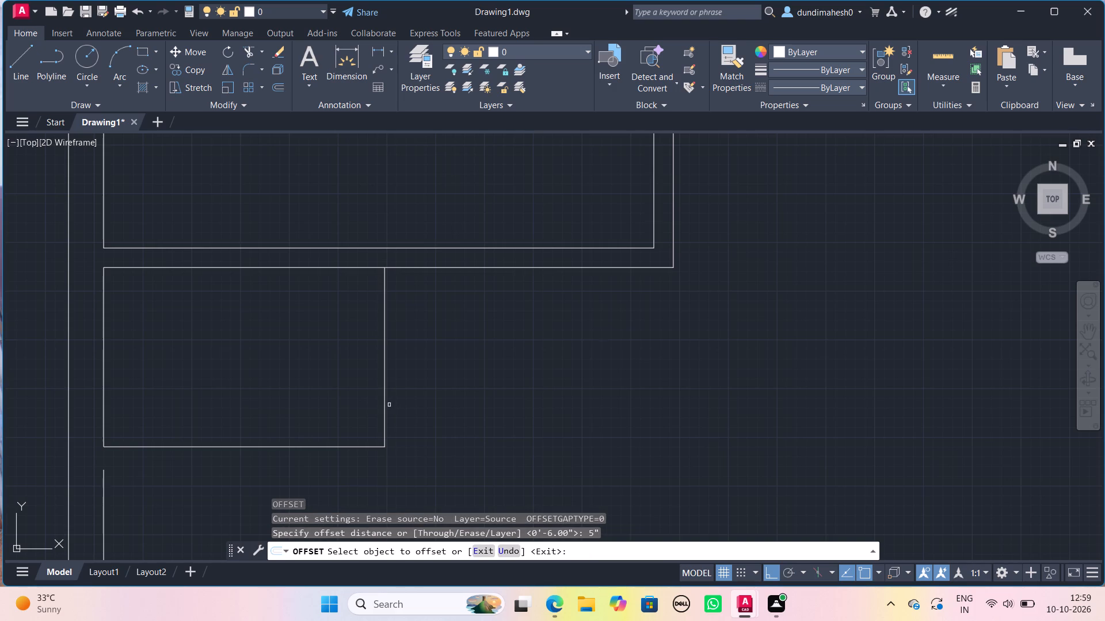
pyautogui.click(384, 405)
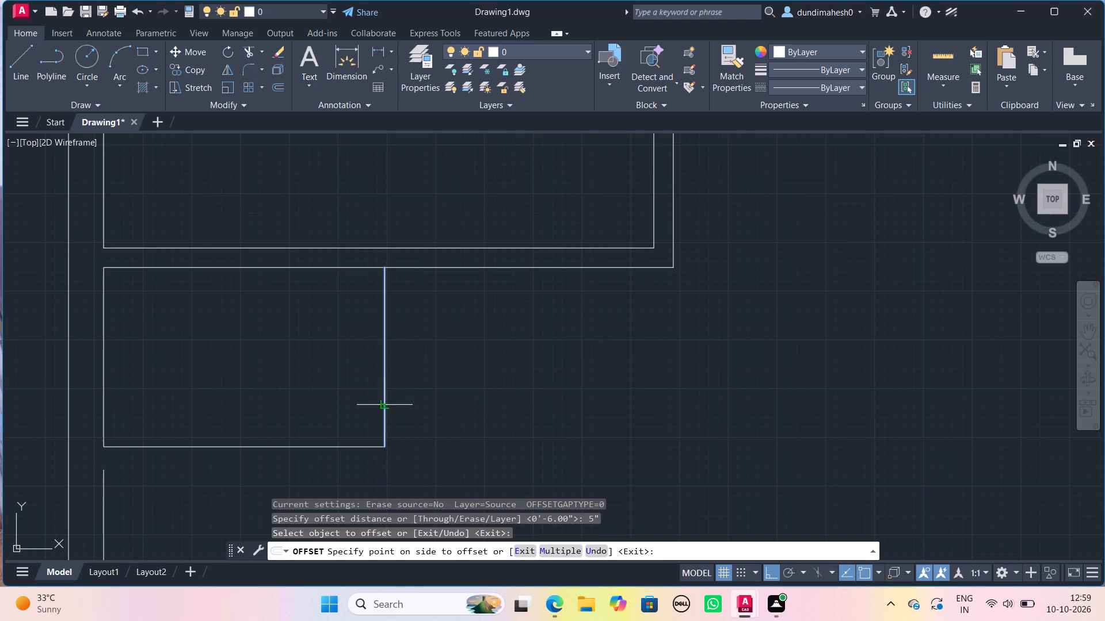
pyautogui.click(435, 404)
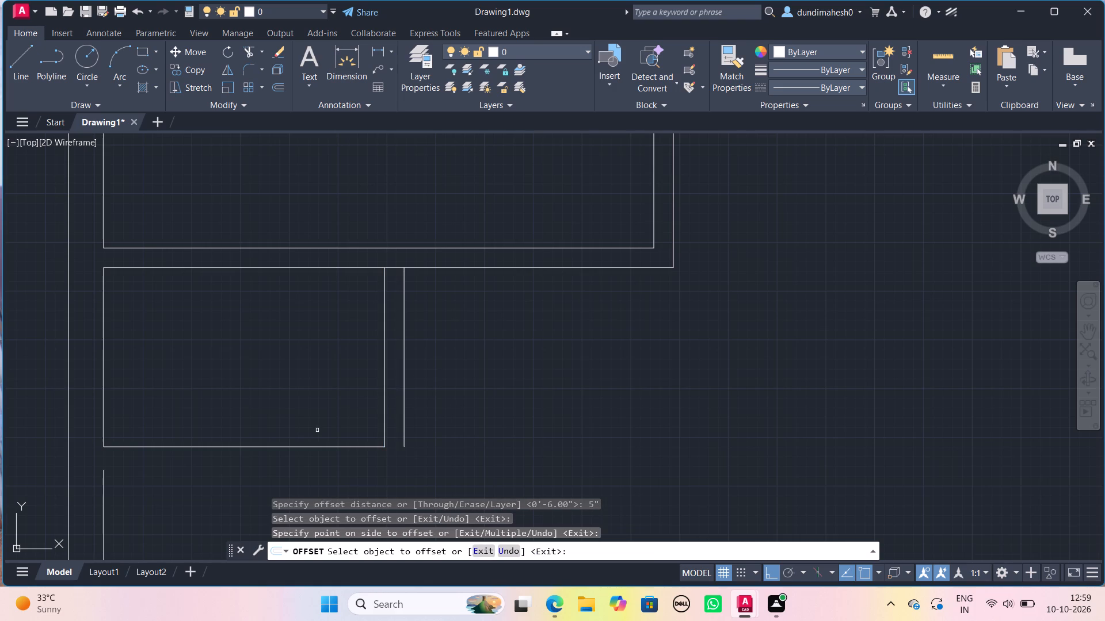
pyautogui.click(345, 452)
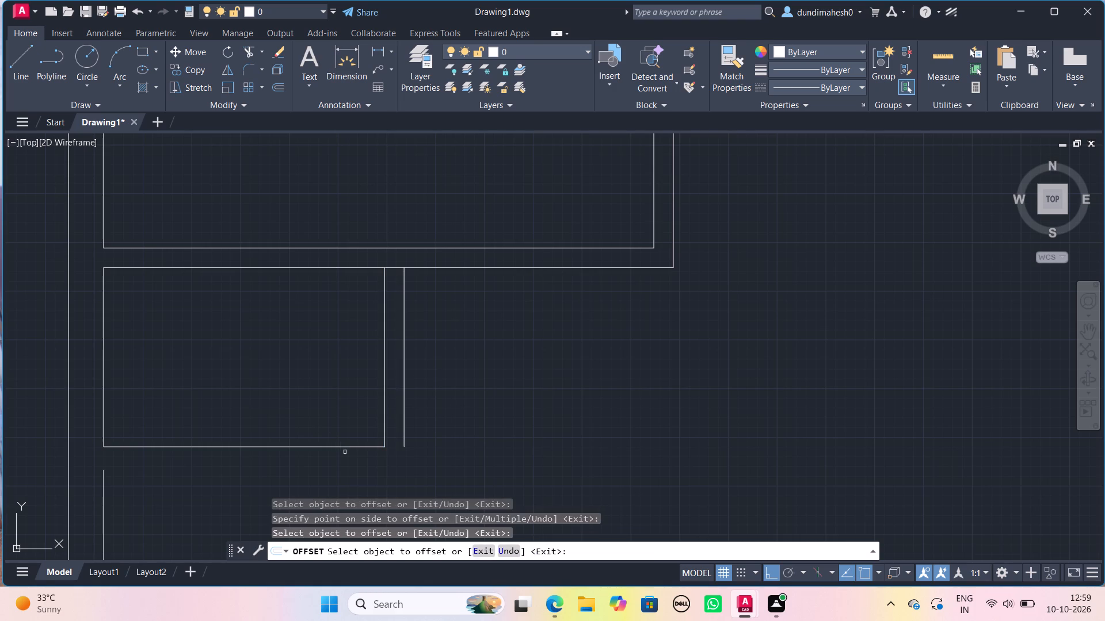
pyautogui.click(340, 448)
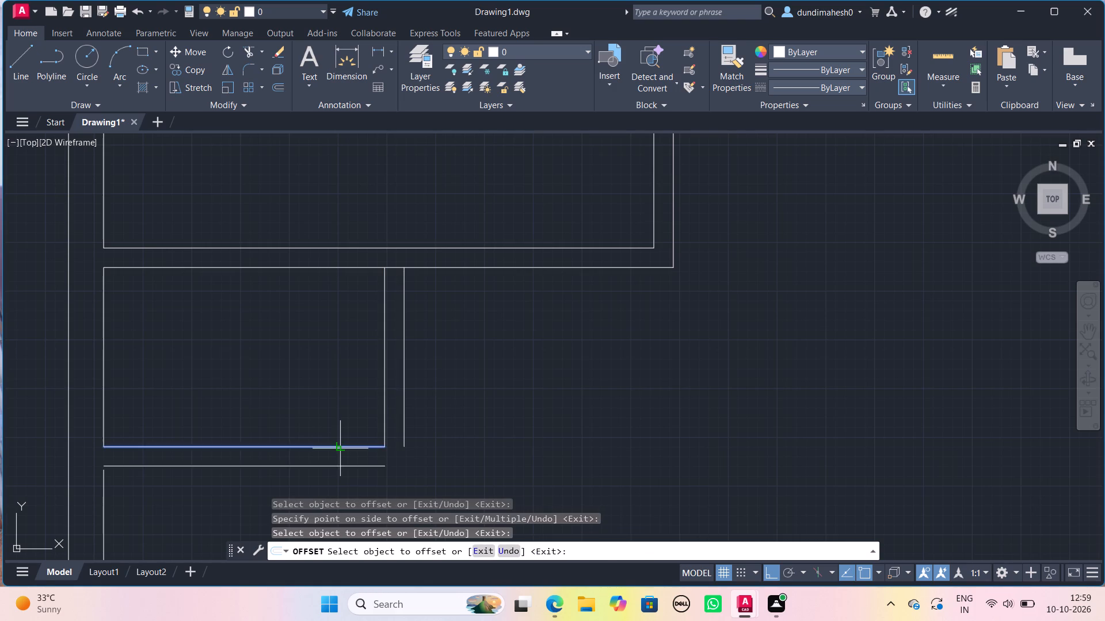
pyautogui.click(342, 467)
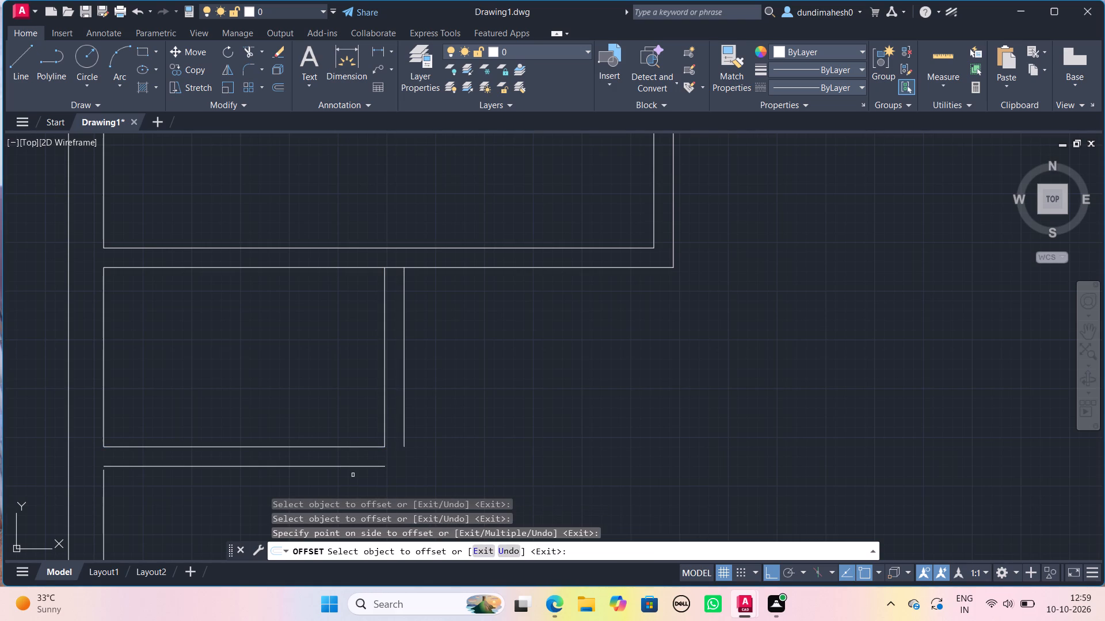
pyautogui.click(361, 489)
pyautogui.press('Escape')
# Stretch the small room's lower and right outer partition lines until their ends meet in a closed corner.
pyautogui.click(361, 489)
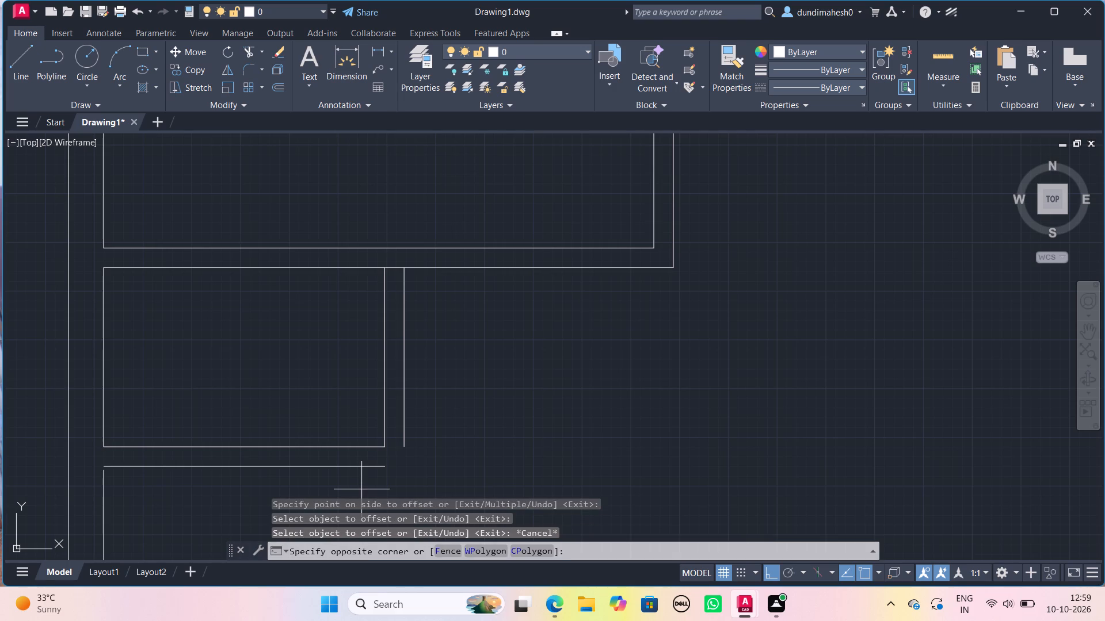
pyautogui.click(329, 459)
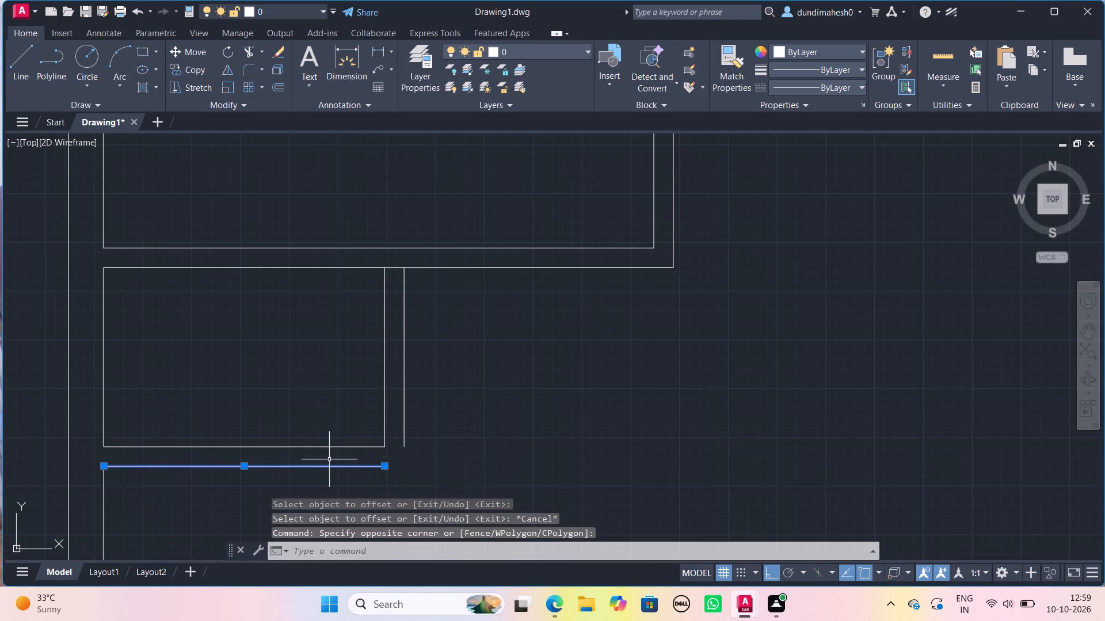
pyautogui.scroll(3, 408, 493)
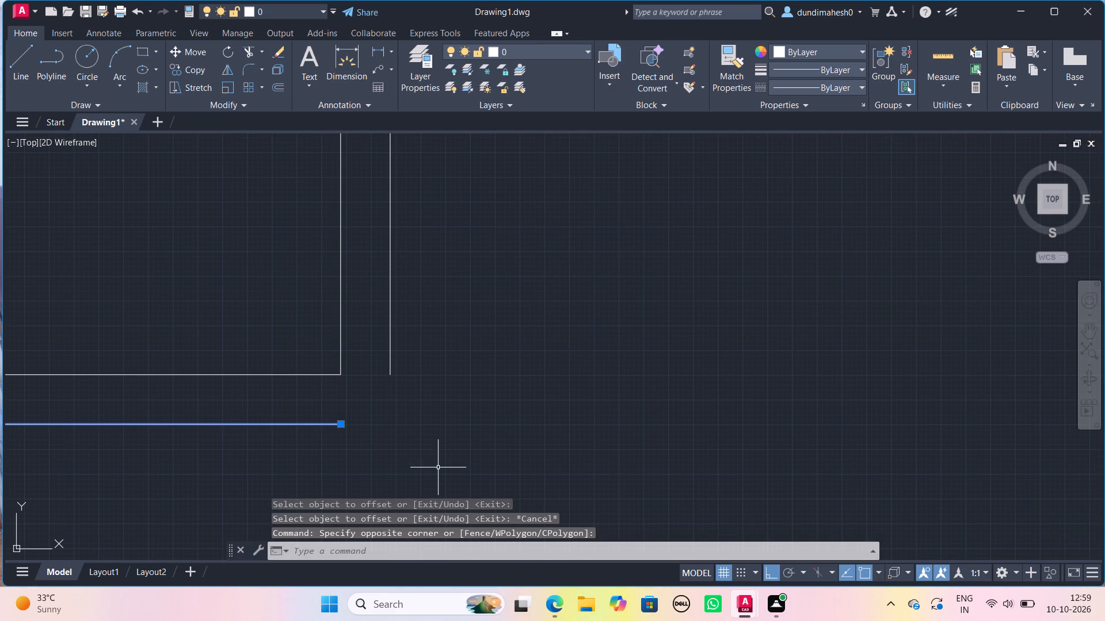
pyautogui.click(342, 424)
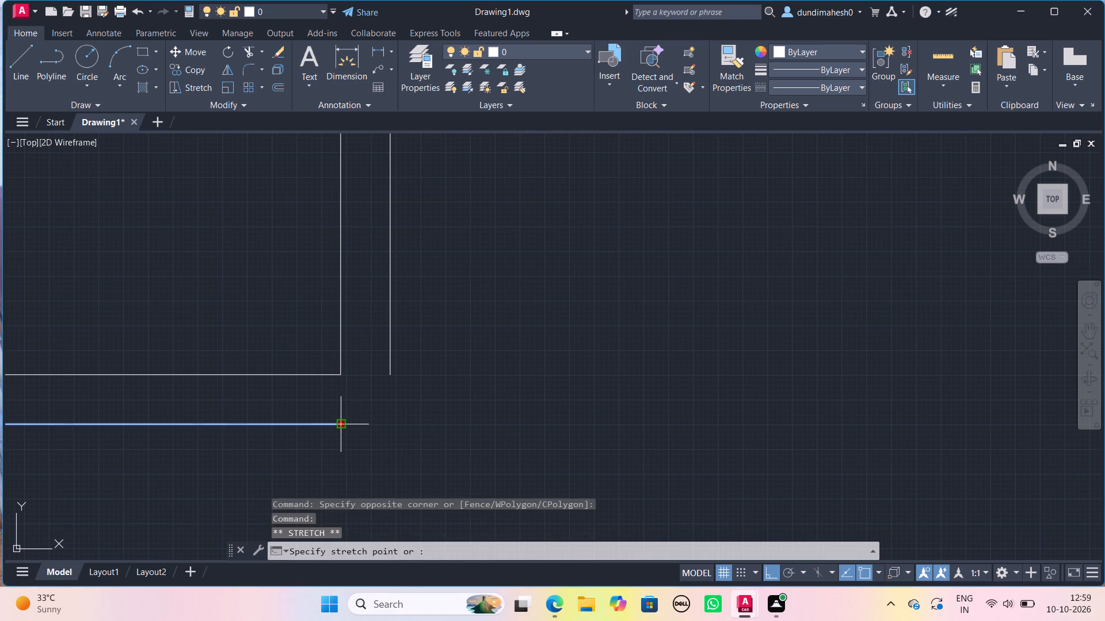
pyautogui.click(390, 424)
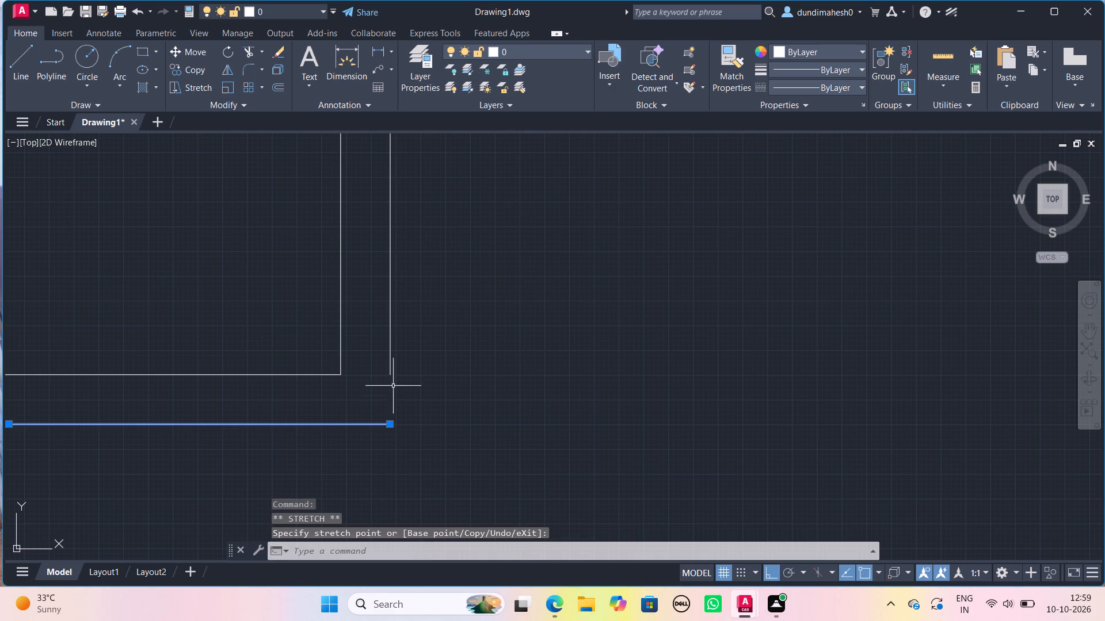
pyautogui.click(403, 374)
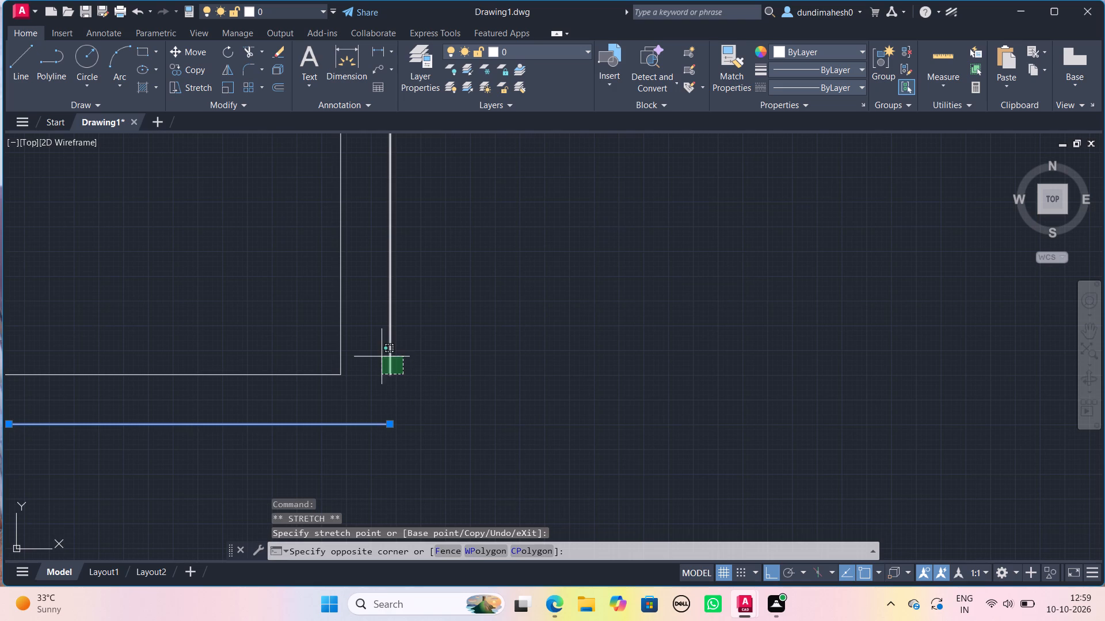
pyautogui.click(371, 344)
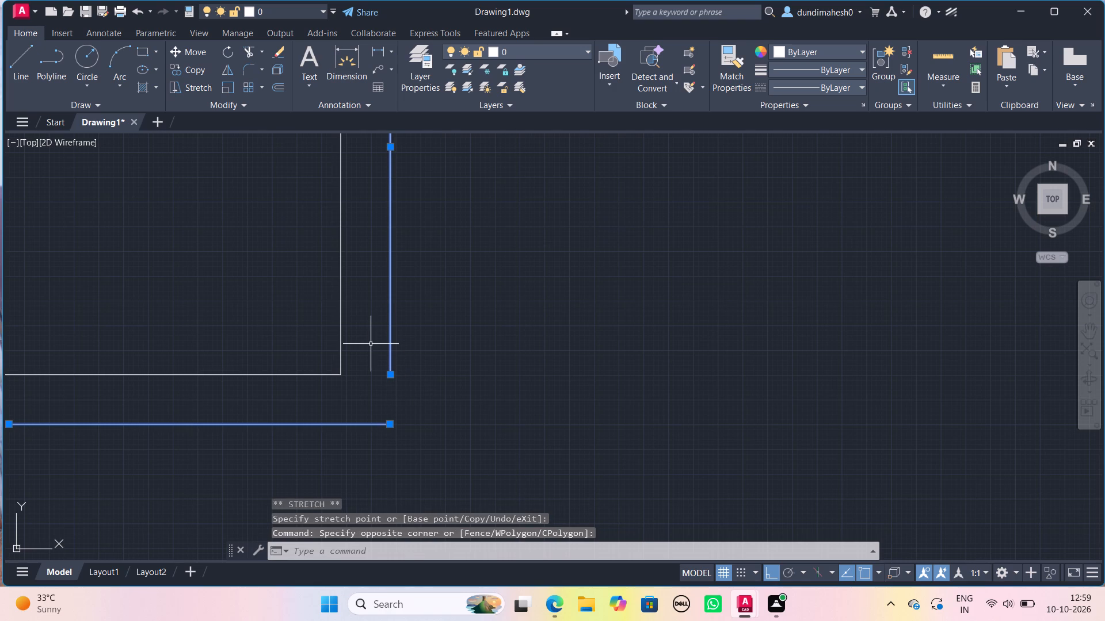
pyautogui.click(388, 375)
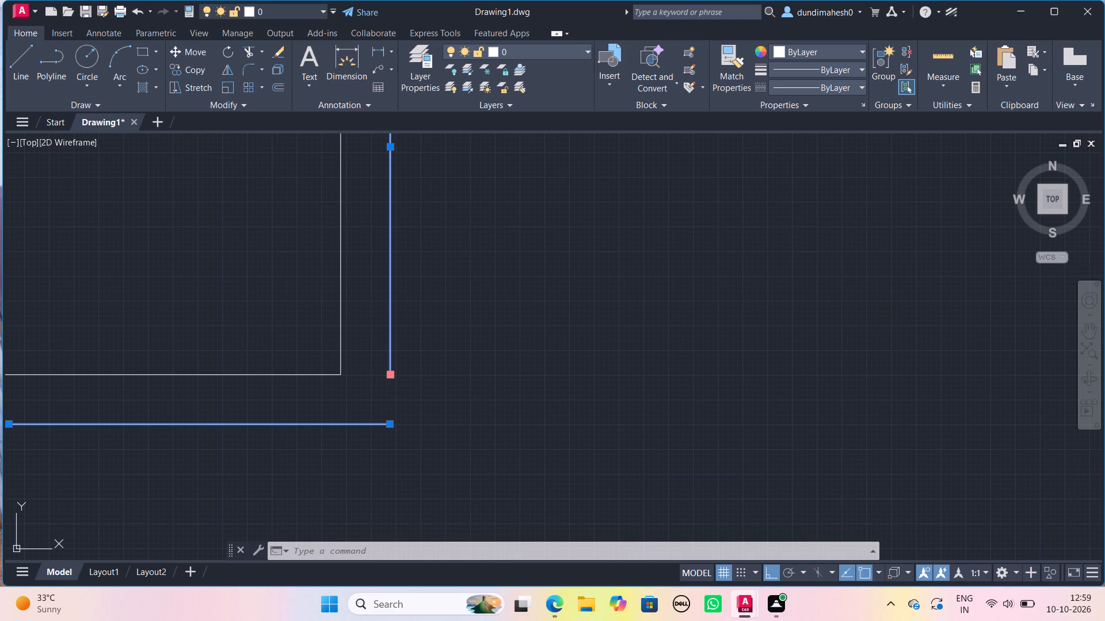
pyautogui.click(389, 420)
pyautogui.scroll(-2, 392, 421)
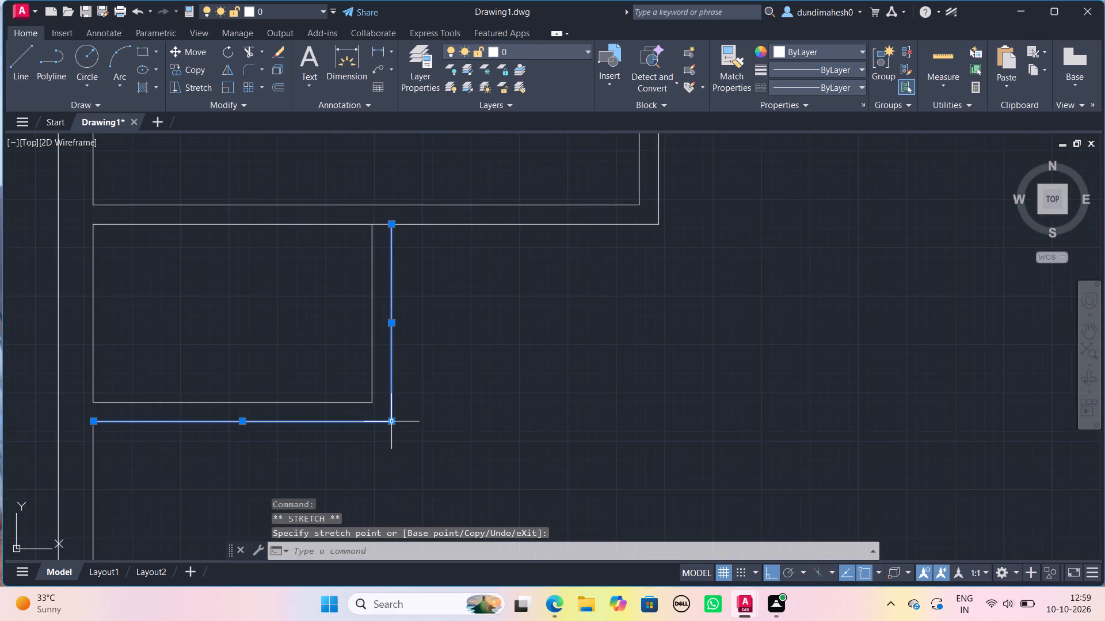
pyautogui.scroll(-2, 392, 421)
pyautogui.press('Escape')
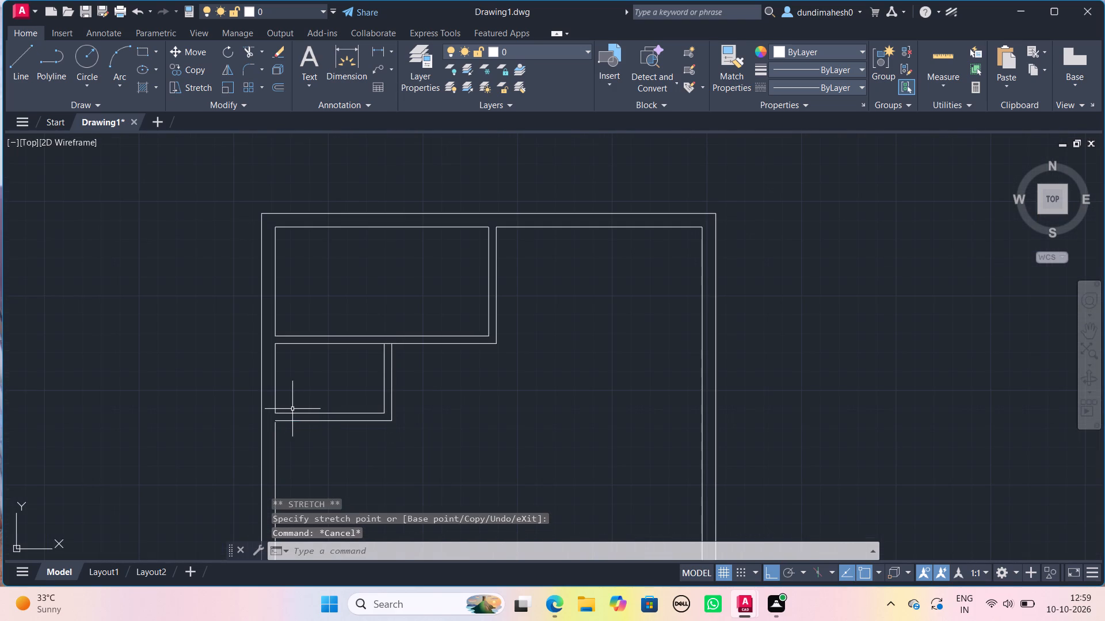
# Stretch the left wall's inner line up to the left end of the small room's lower outer partition line.
pyautogui.scroll(3, 292, 409)
pyautogui.moveTo(292, 428); pyautogui.dragTo(479, 425, button='middle')
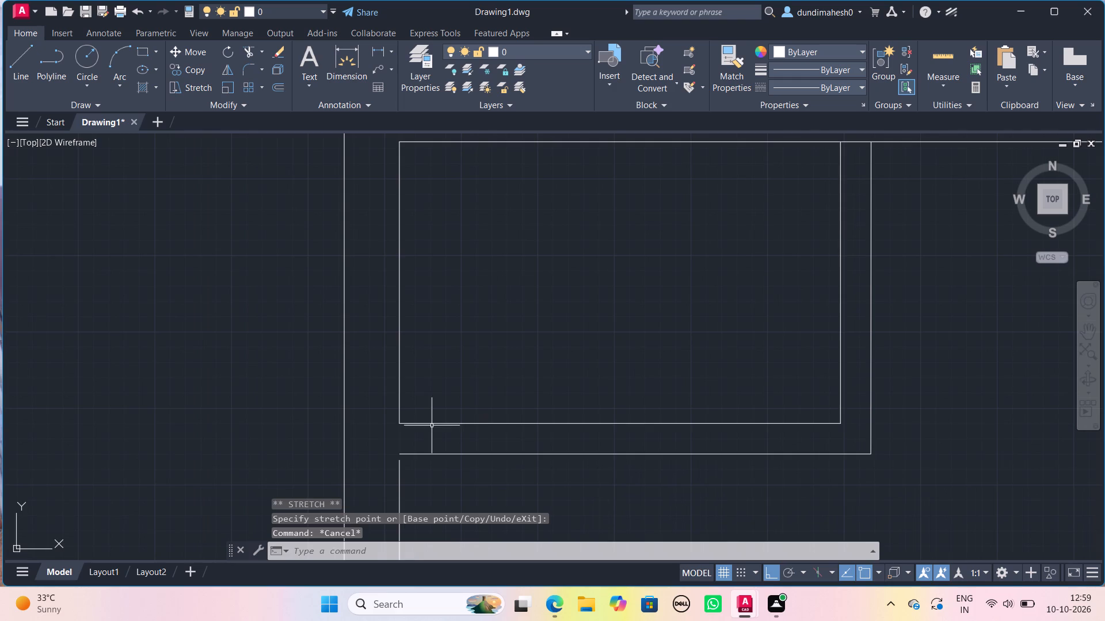
pyautogui.scroll(2, 432, 425)
pyautogui.moveTo(429, 447); pyautogui.dragTo(447, 239, button='middle')
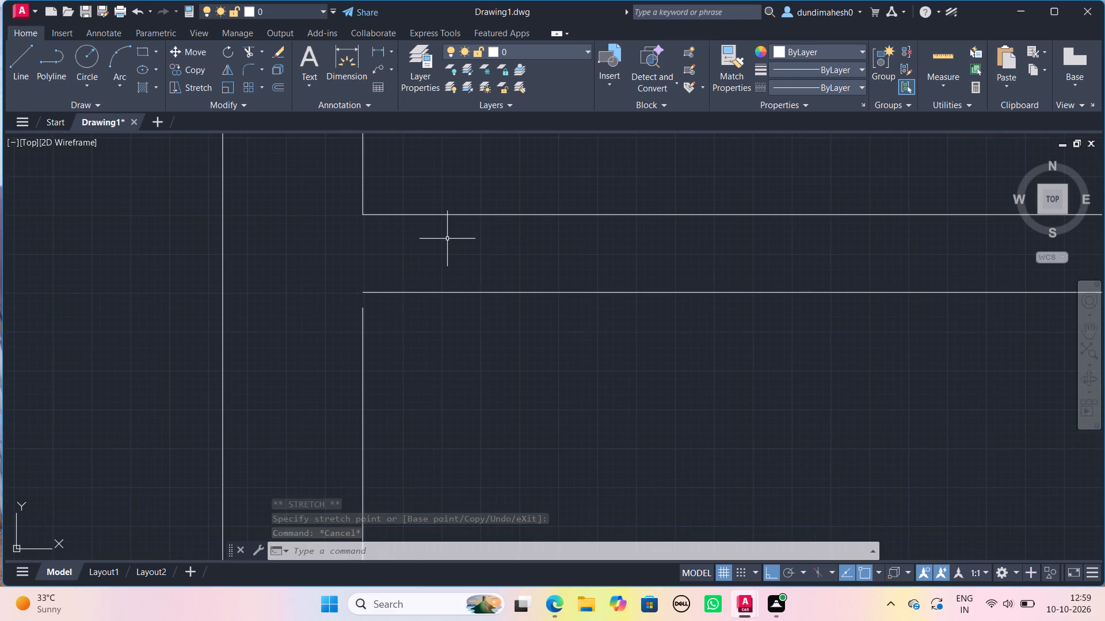
pyautogui.click(421, 423)
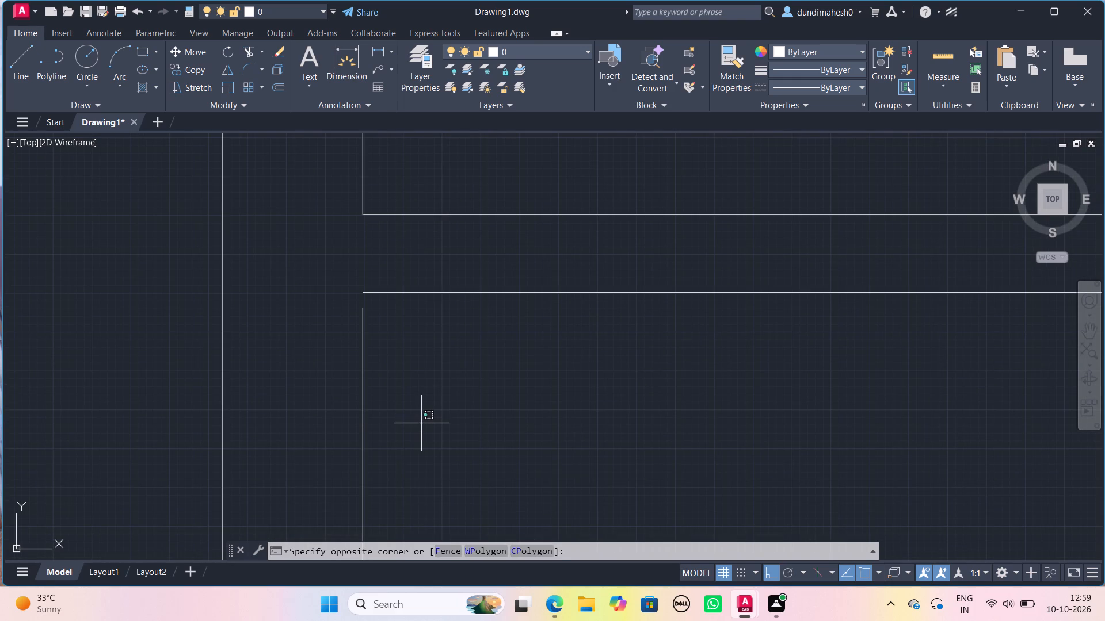
pyautogui.click(350, 352)
pyautogui.scroll(2, 372, 300)
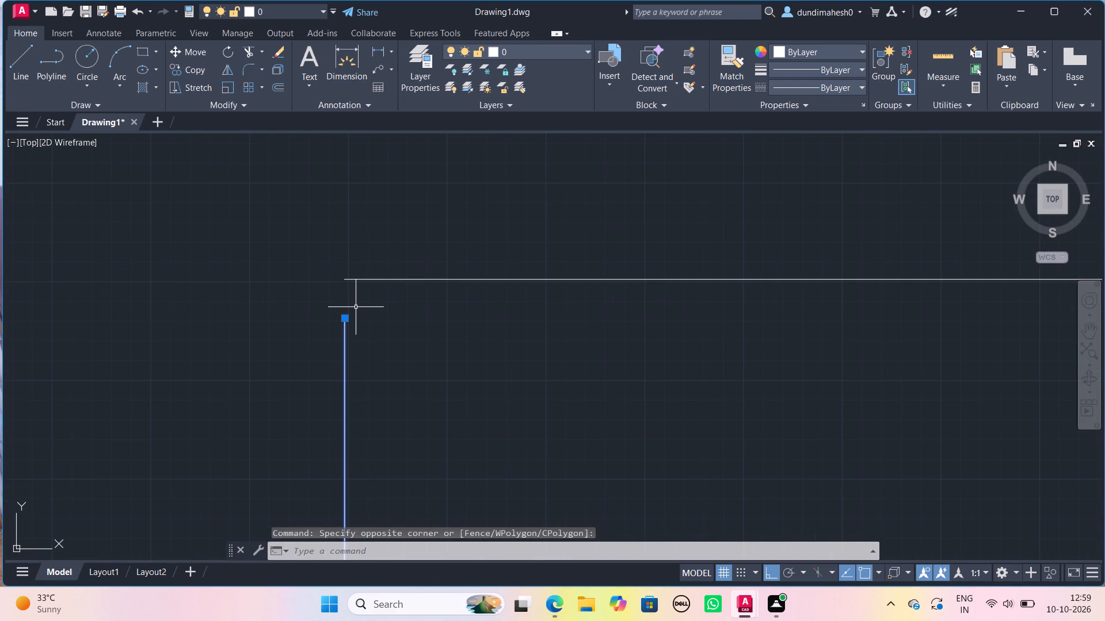
pyautogui.click(342, 321)
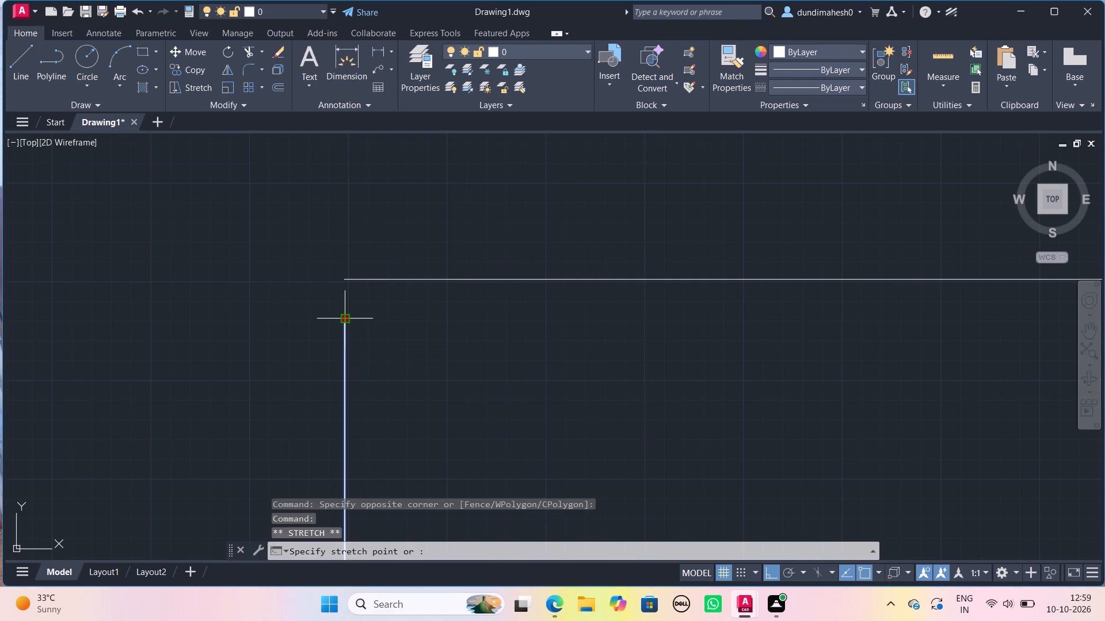
pyautogui.click(345, 279)
pyautogui.scroll(-1, 345, 279)
pyautogui.press('Escape')
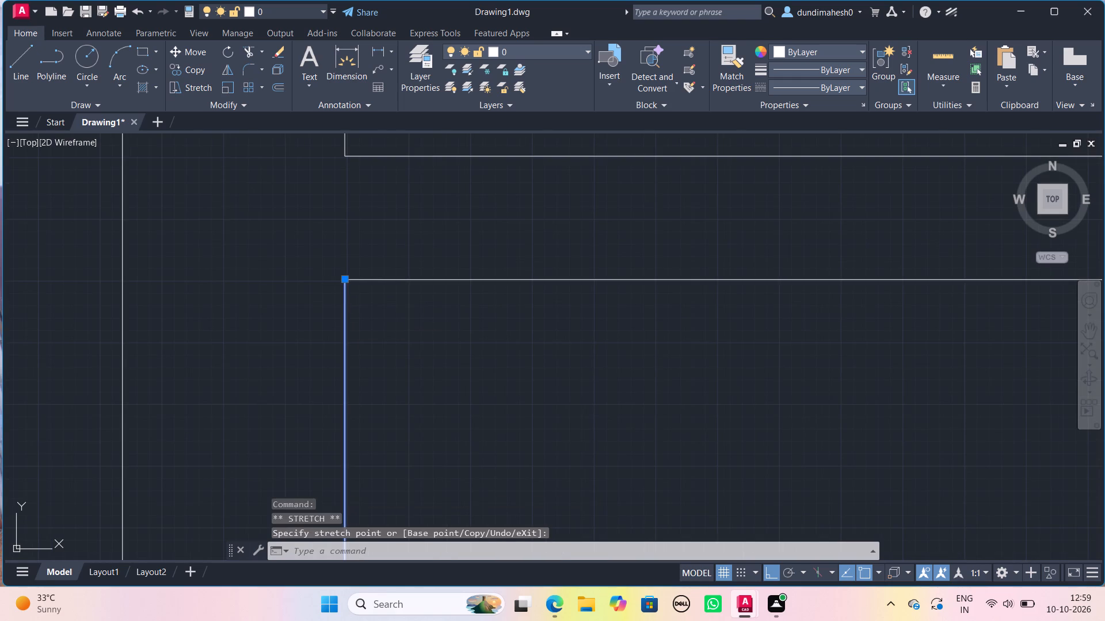
# Offset the small room's lower outer partition line downward by 11'9".
pyautogui.scroll(-4, 351, 281)
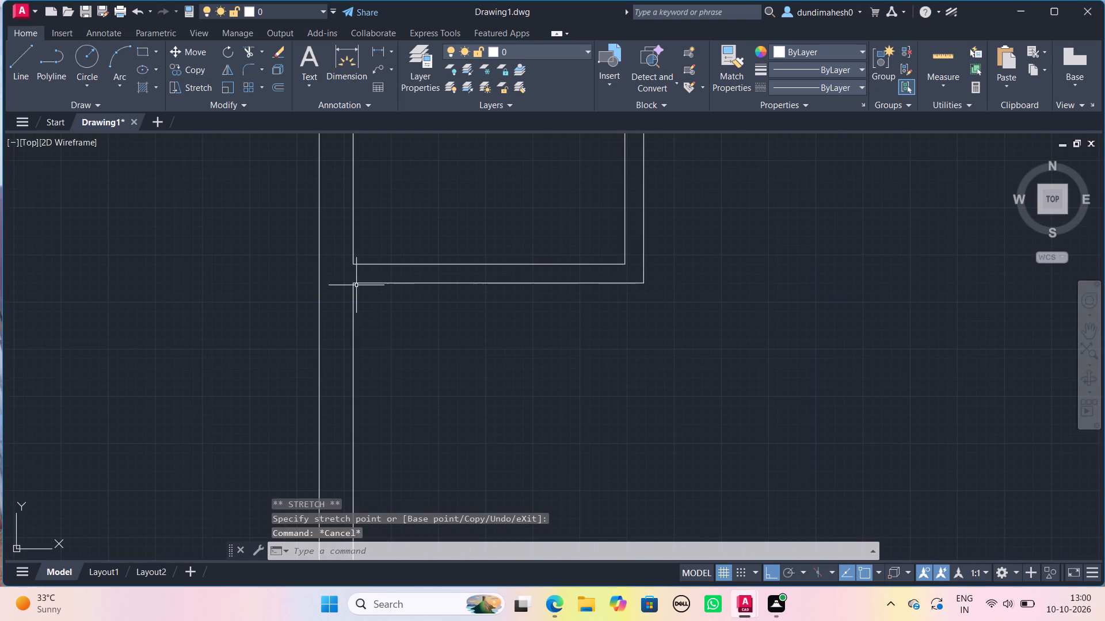
pyautogui.scroll(-5, 356, 285)
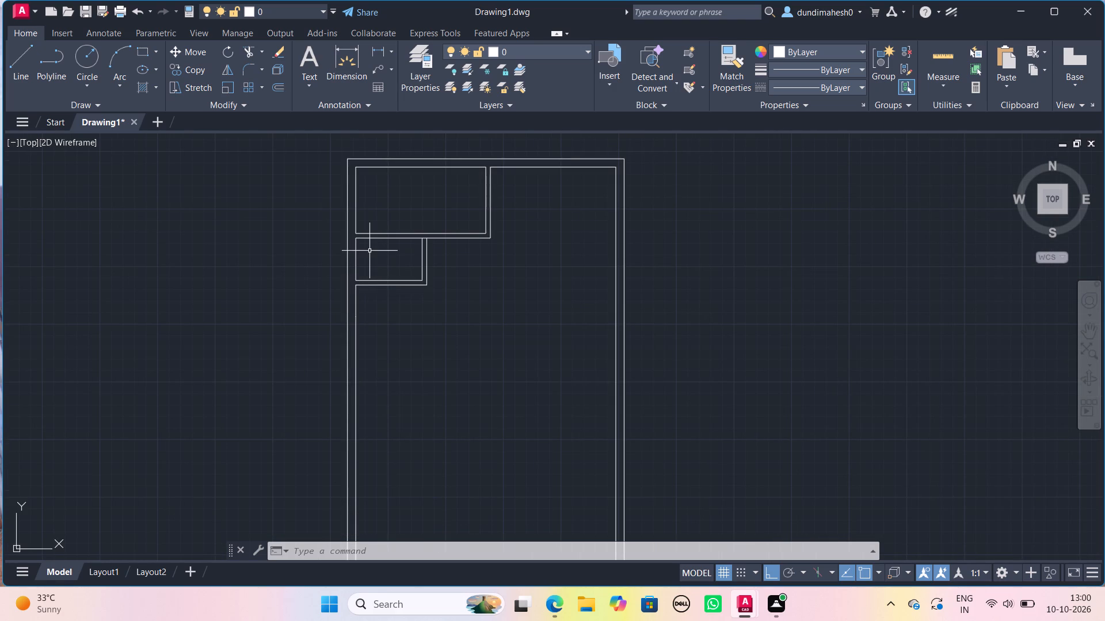
pyautogui.press('space')
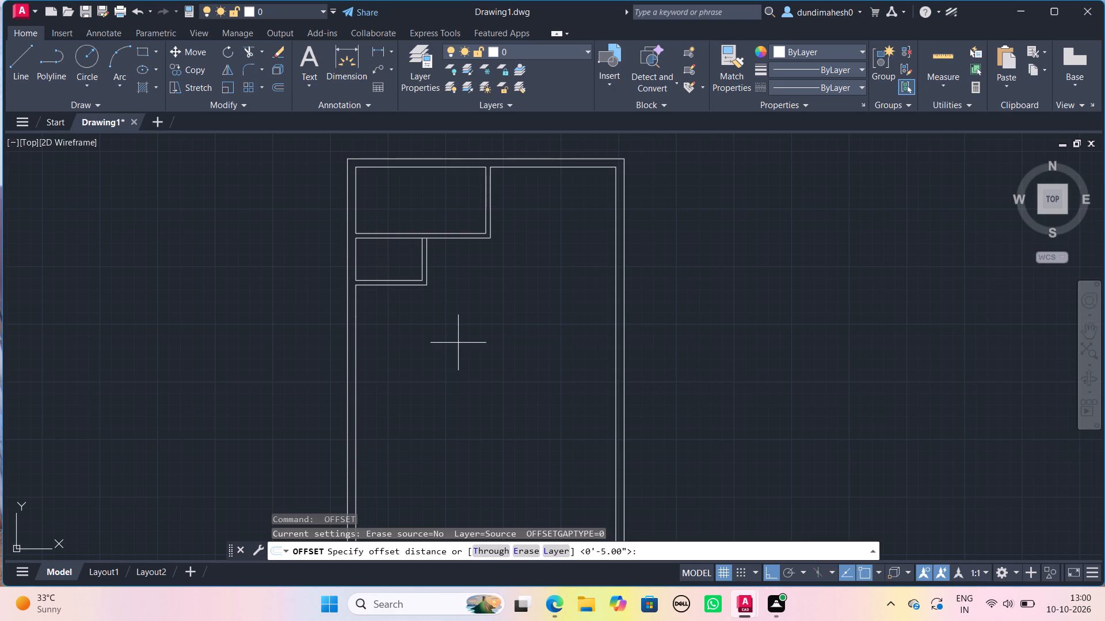
pyautogui.write('11')
pyautogui.press("'")
pyautogui.press('9')
pyautogui.hotkey('shift', '"')
pyautogui.press('Return')
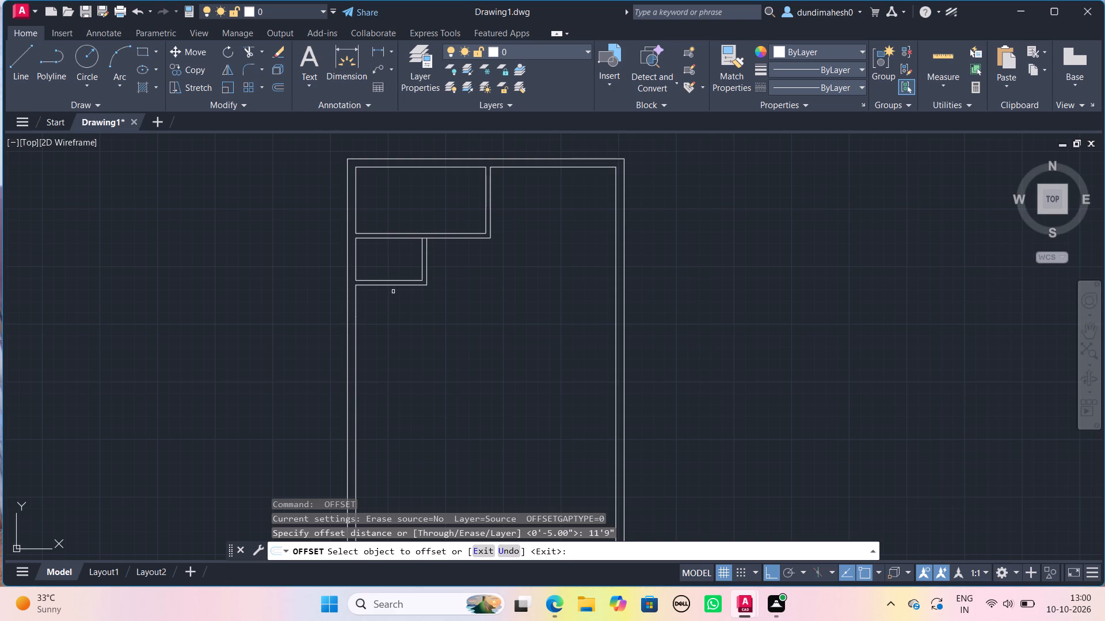
pyautogui.scroll(3, 394, 292)
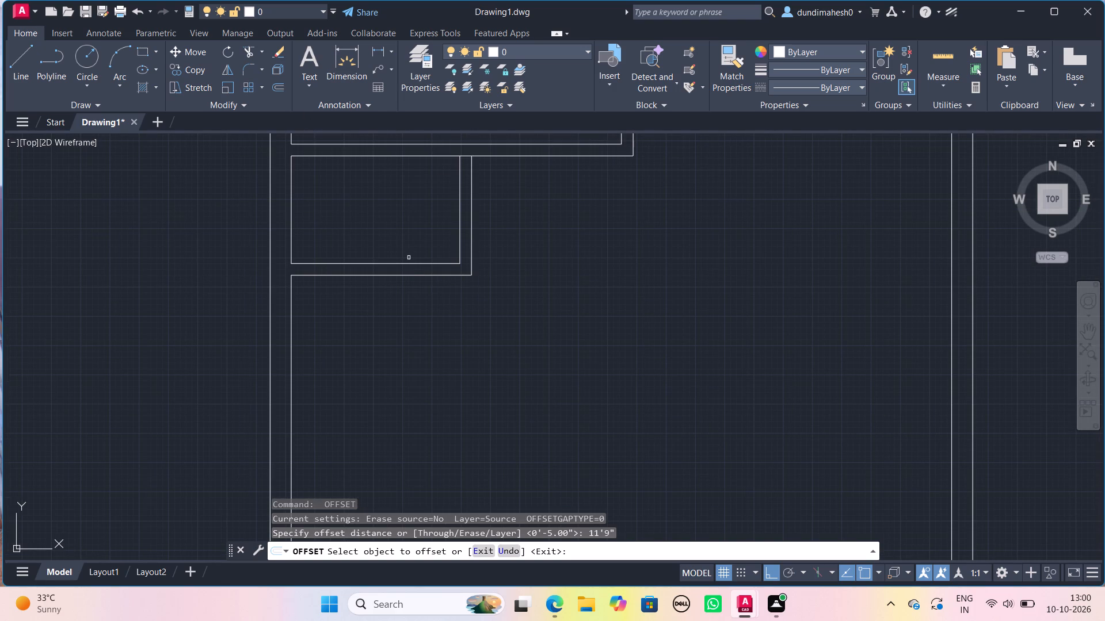
pyautogui.click(416, 275)
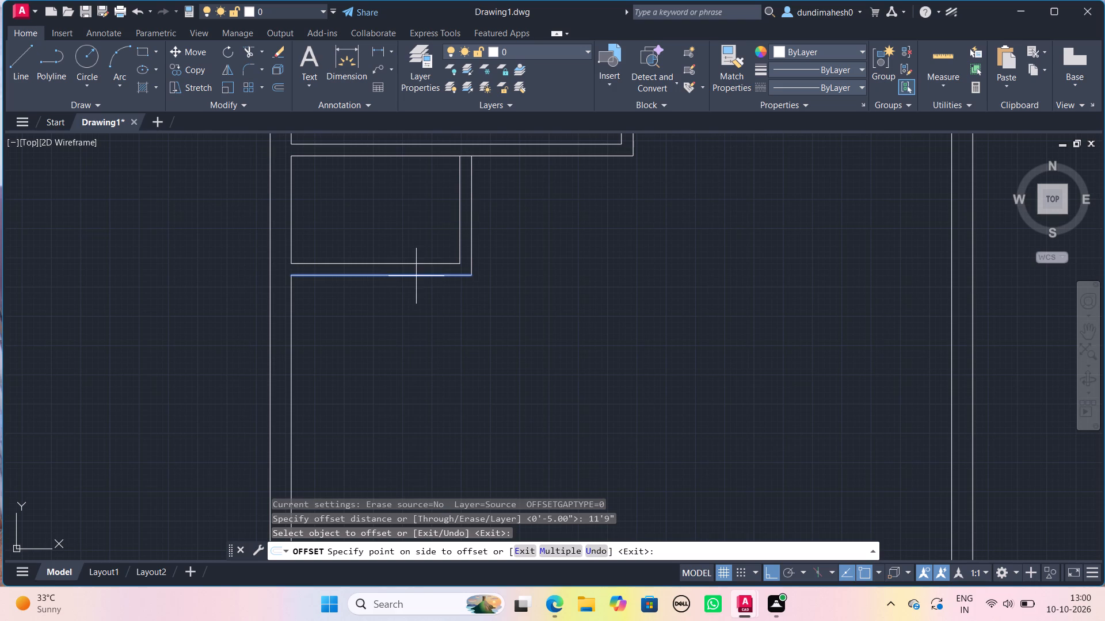
pyautogui.scroll(-1, 428, 313)
pyautogui.click(428, 313)
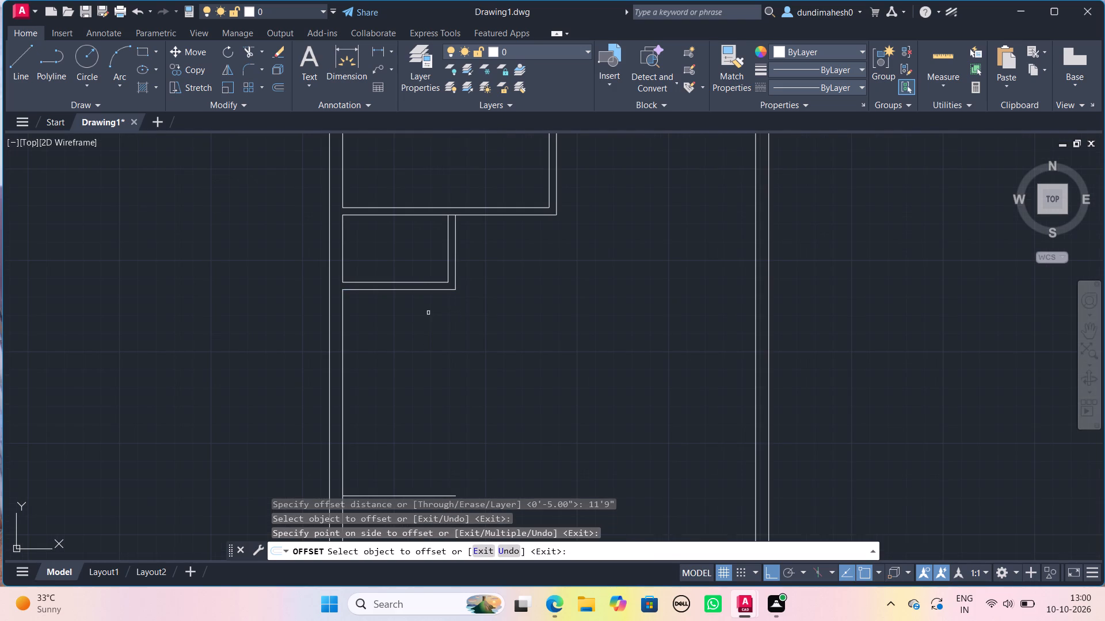
pyautogui.press('Escape')
# Offset the short horizontal line below the small room downward by 5" to form a partition.
pyautogui.moveTo(425, 342); pyautogui.dragTo(372, 258, button='middle')
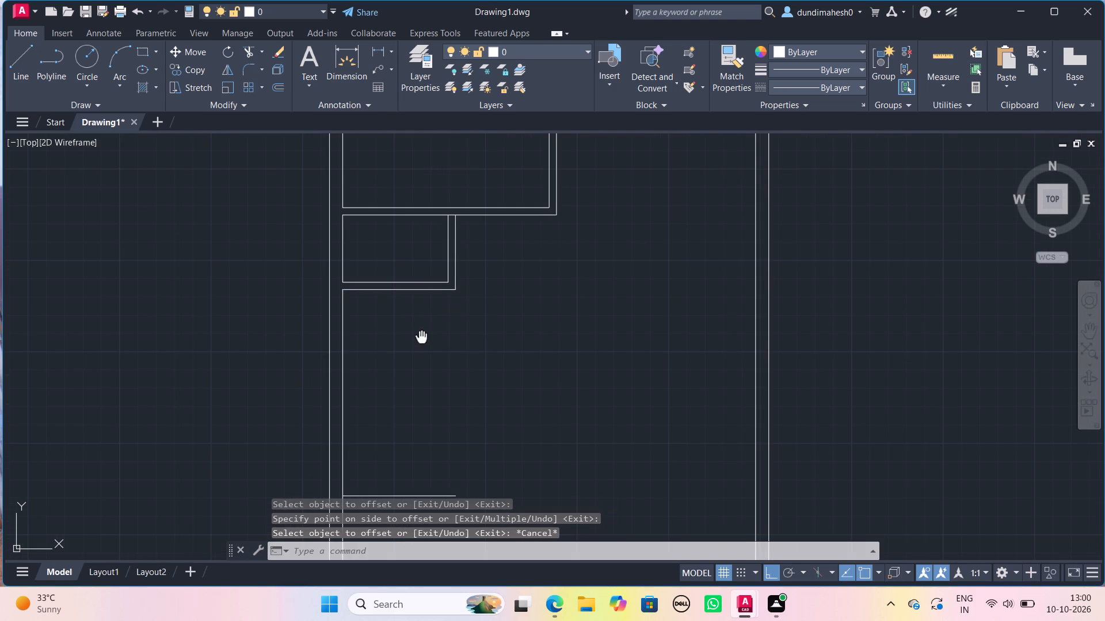
pyautogui.moveTo(372, 258); pyautogui.dragTo(387, 192, button='middle')
pyautogui.press('space')
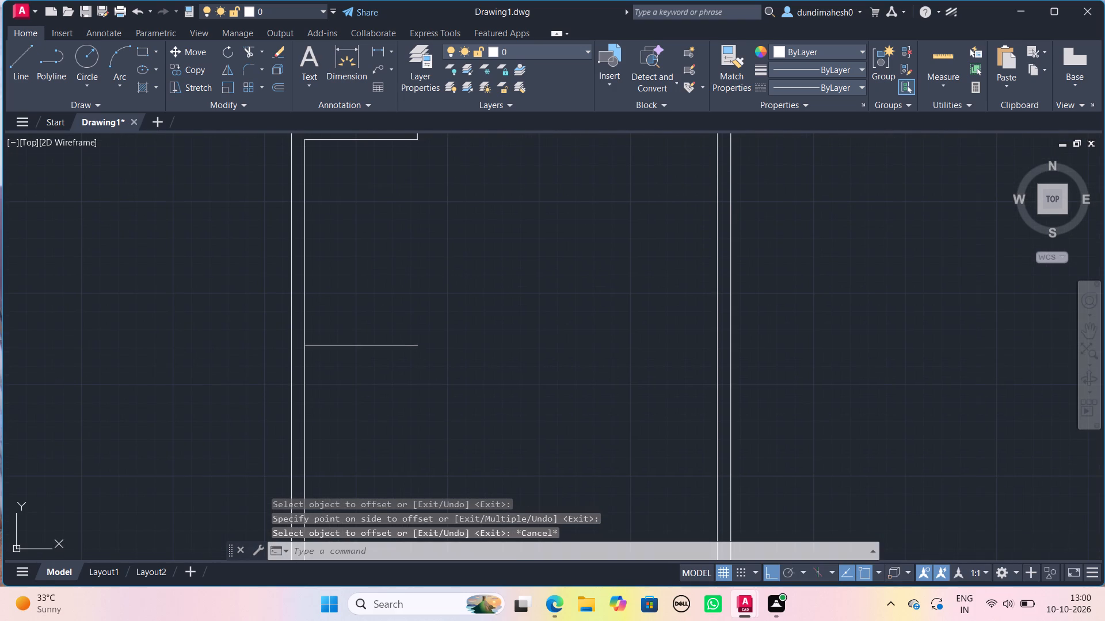
pyautogui.press('5')
pyautogui.hotkey('shift', '"')
pyautogui.press('Return')
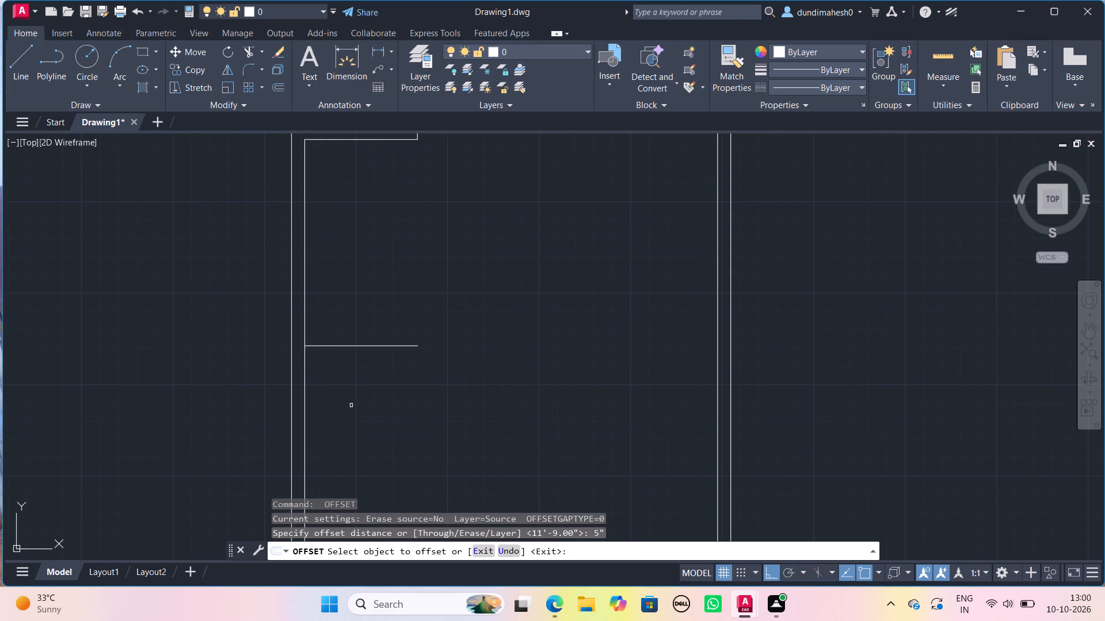
pyautogui.click(364, 343)
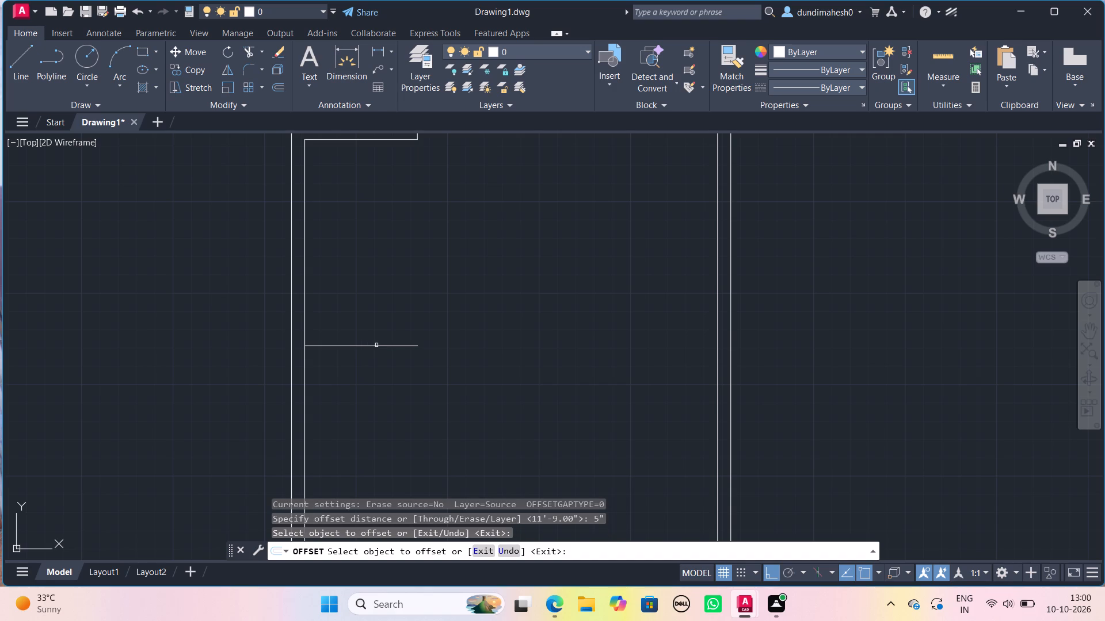
pyautogui.click(377, 347)
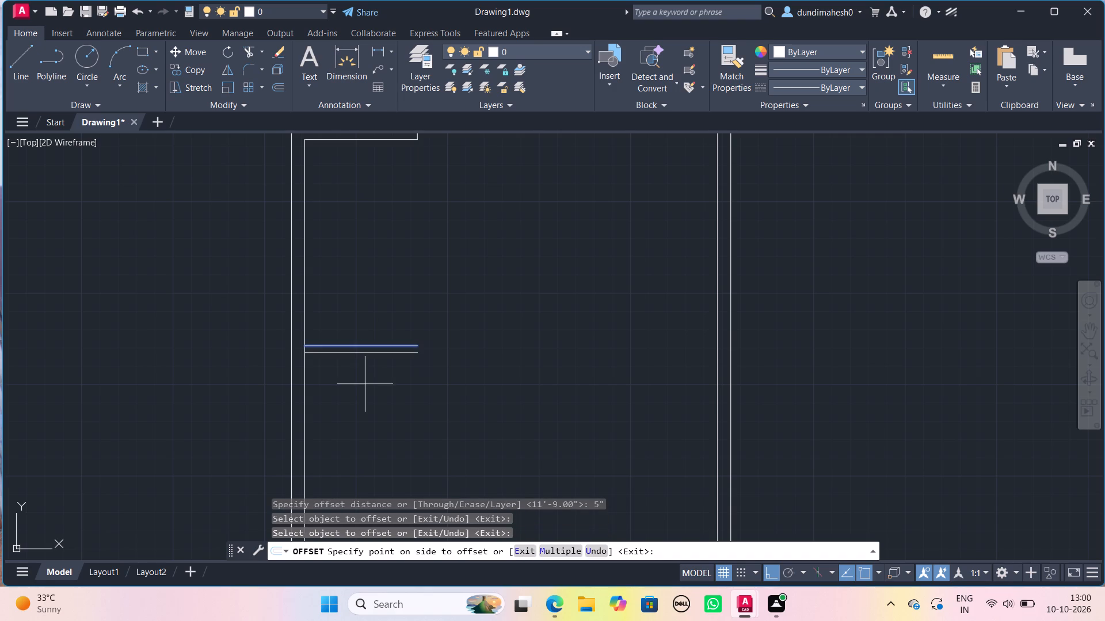
pyautogui.click(379, 412)
pyautogui.press('Escape')
# Extend both horizontal lines of the new lower partition to the inner face of the right outer wall.
pyautogui.press('e')
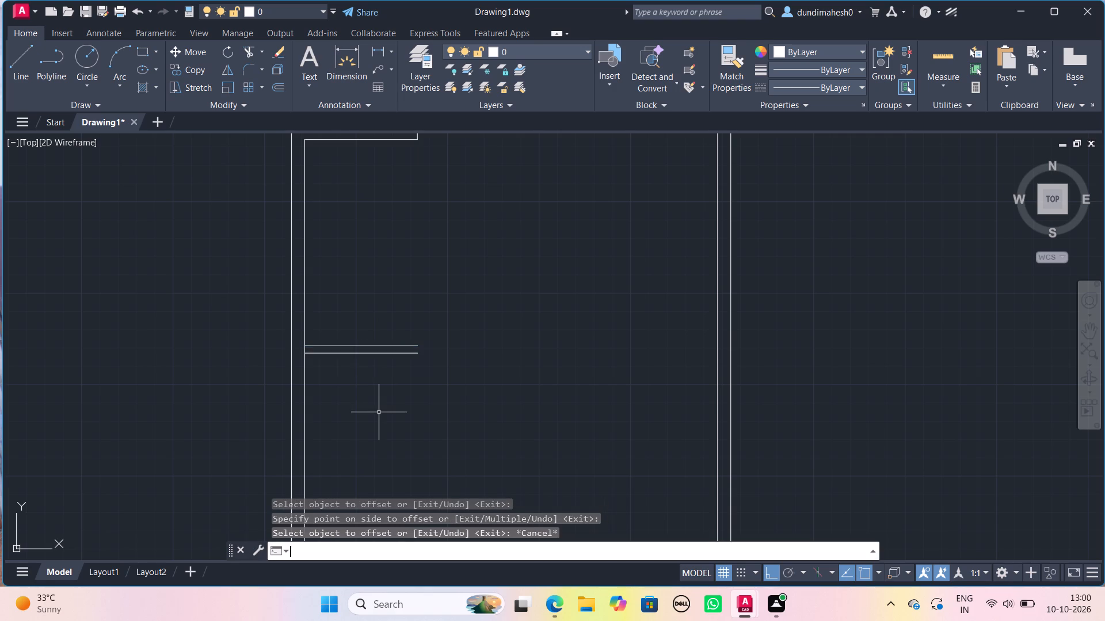
pyautogui.press('x')
pyautogui.press('Return')
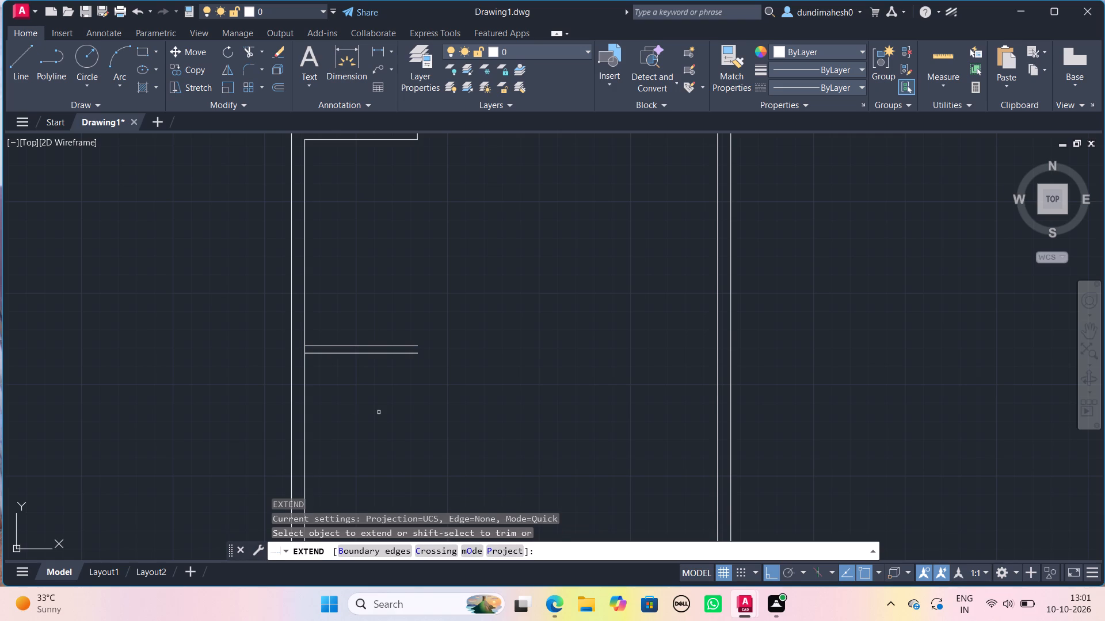
pyautogui.click(379, 412)
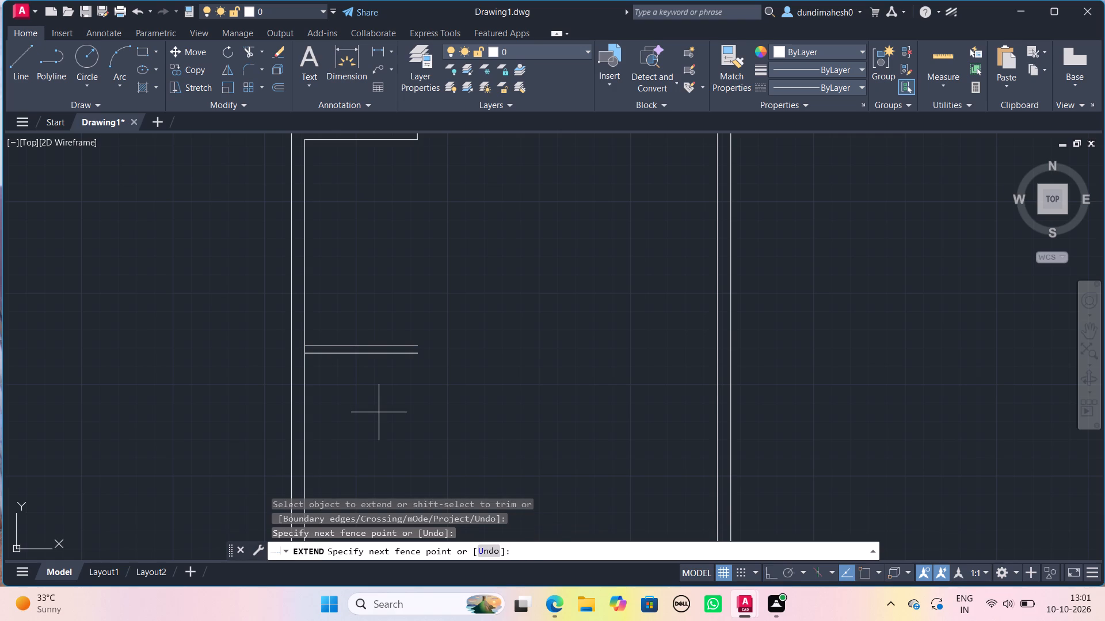
pyautogui.click(380, 306)
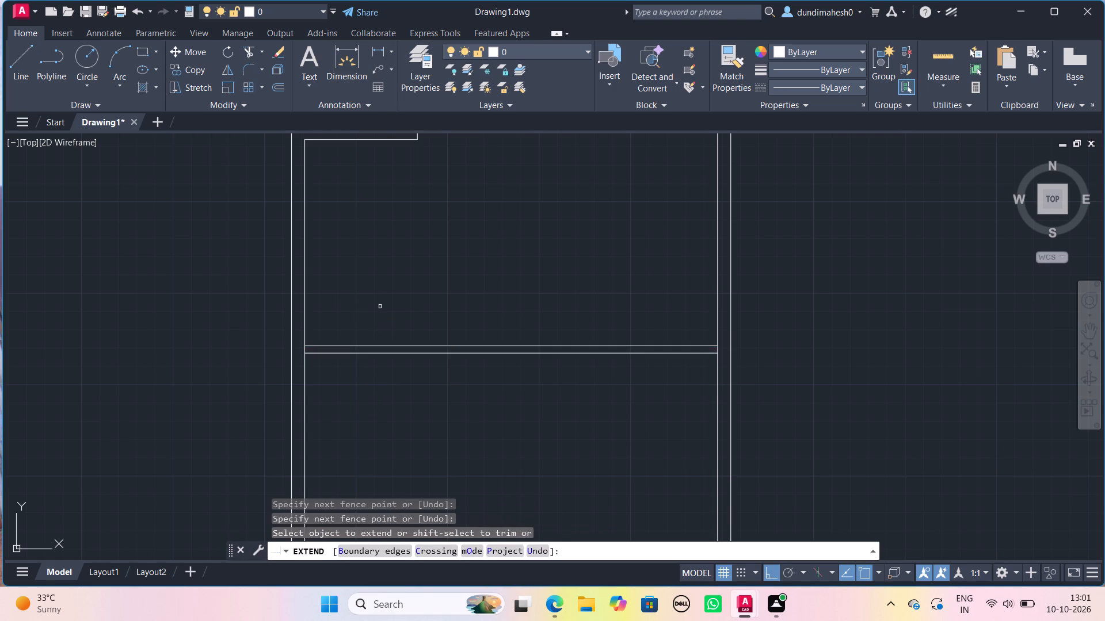
pyautogui.scroll(-3, 380, 306)
pyautogui.press('Escape')
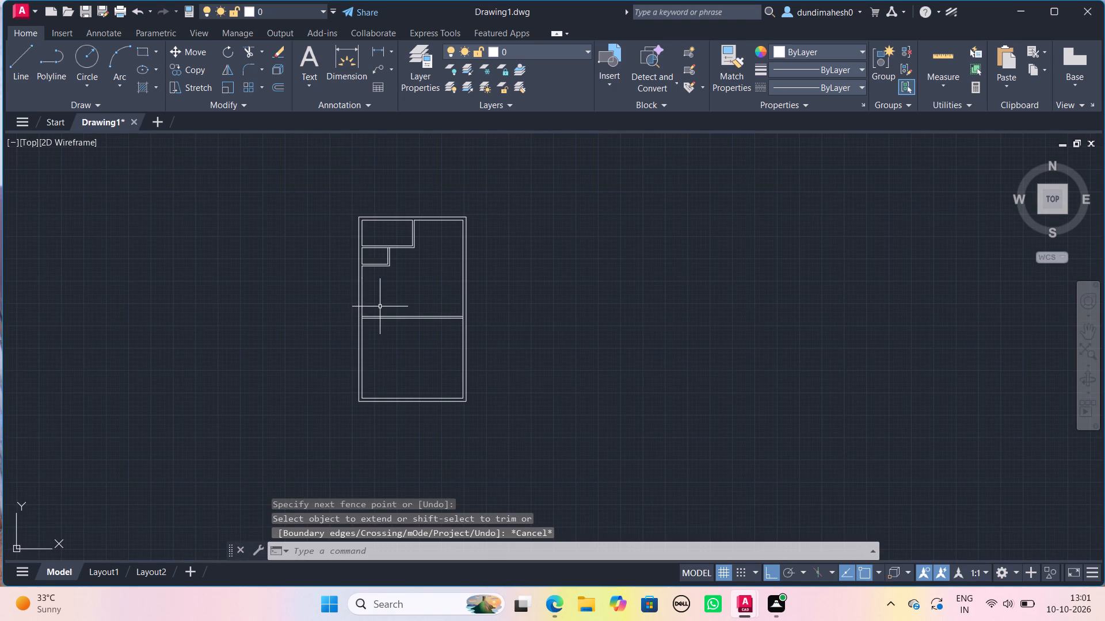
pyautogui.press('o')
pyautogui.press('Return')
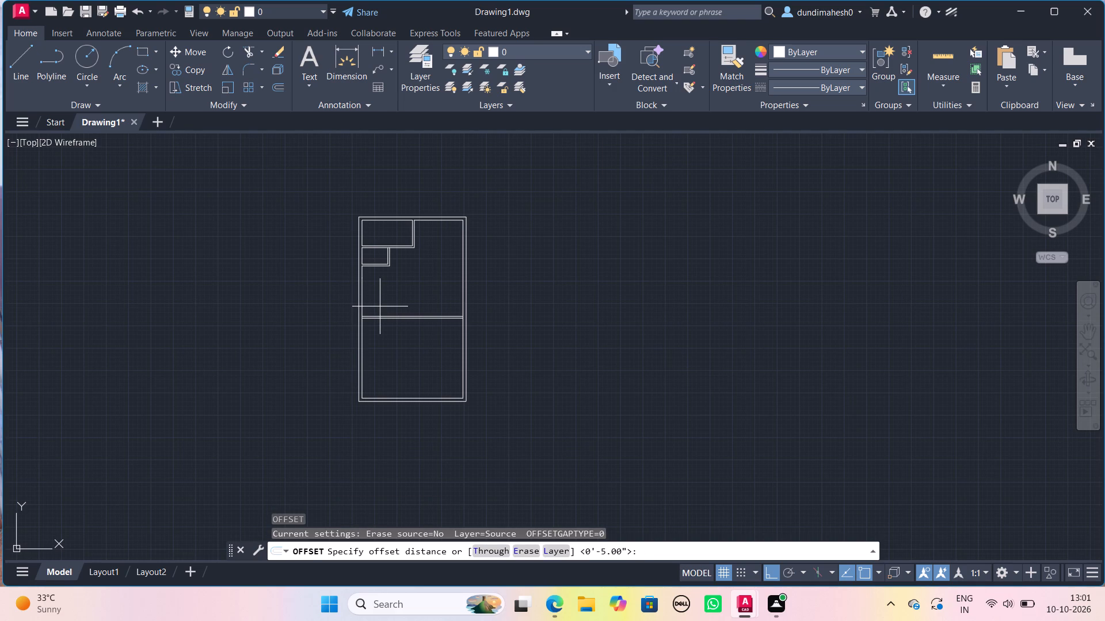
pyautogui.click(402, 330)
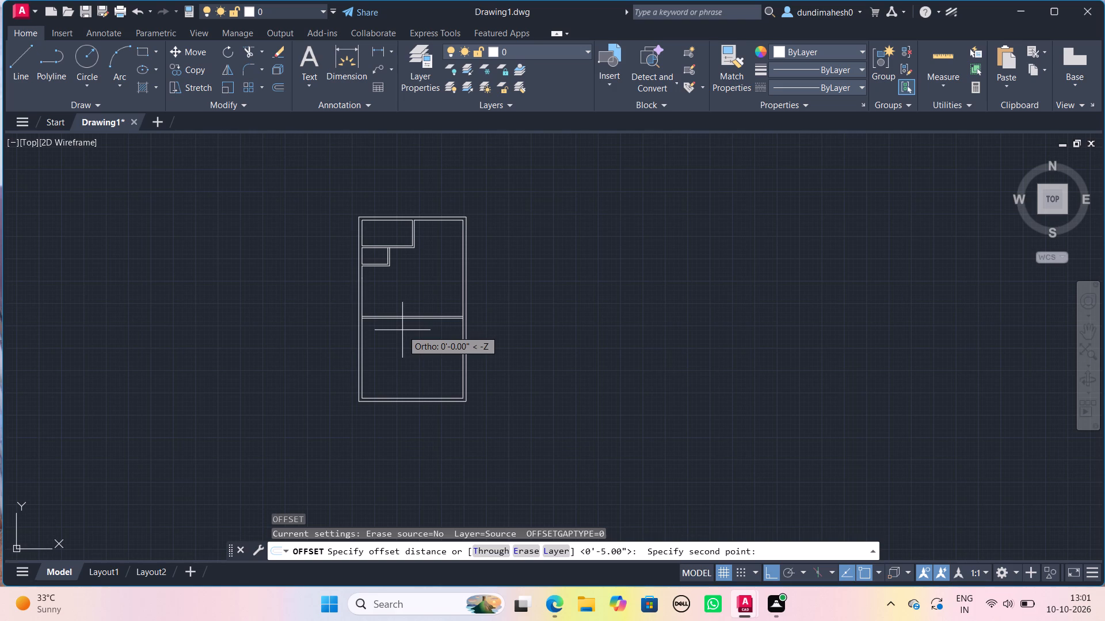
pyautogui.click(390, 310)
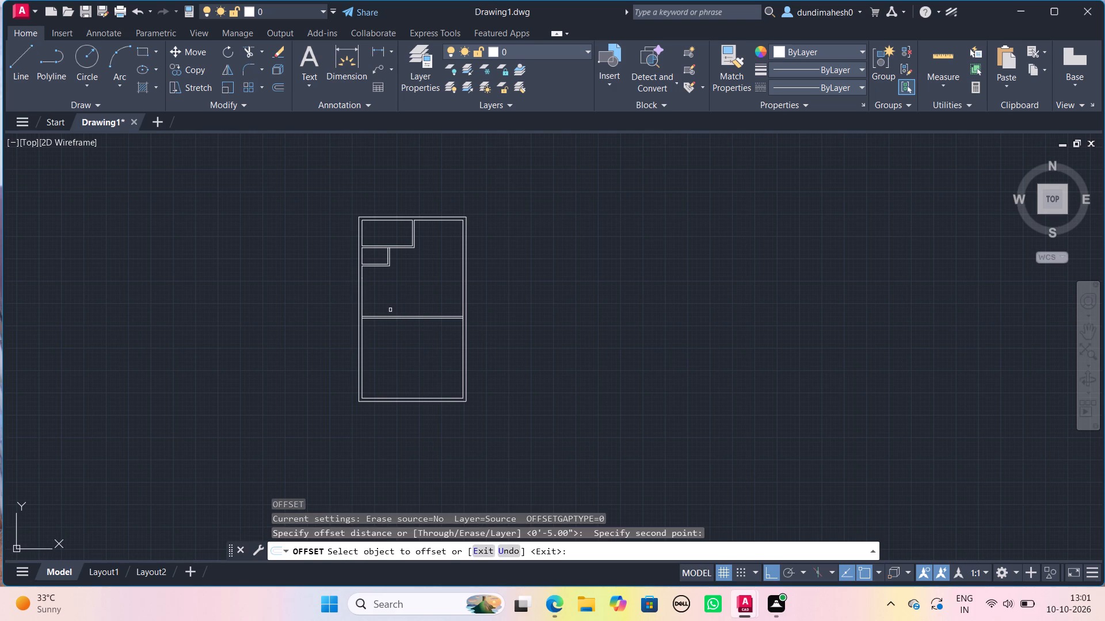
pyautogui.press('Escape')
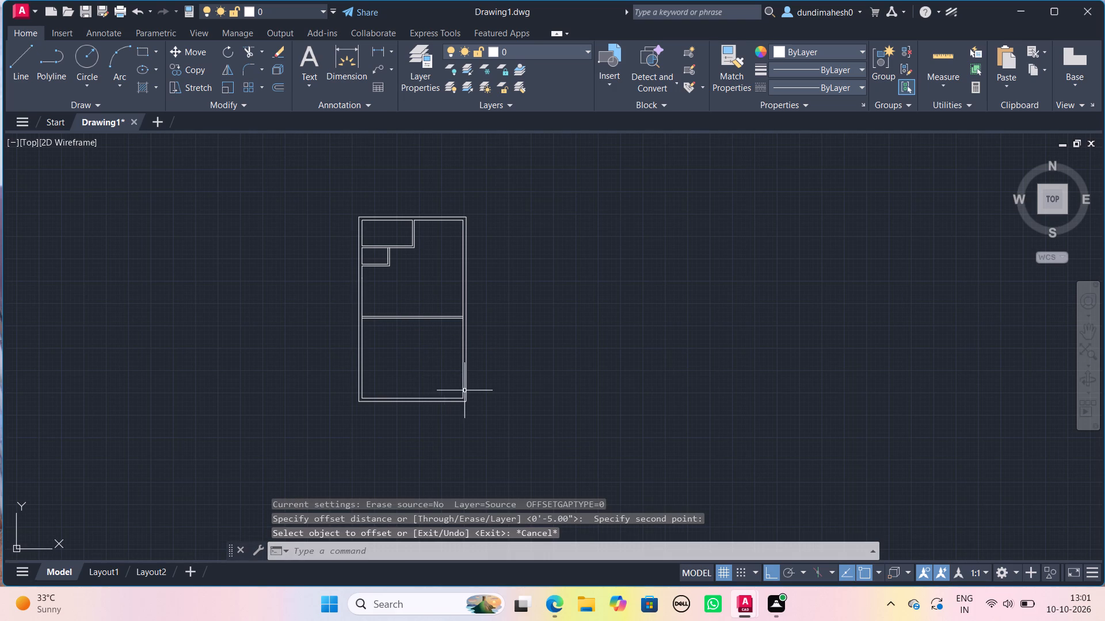
# Delete both horizontal lines of the full-width partition across the middle of the plan.
pyautogui.click(411, 330)
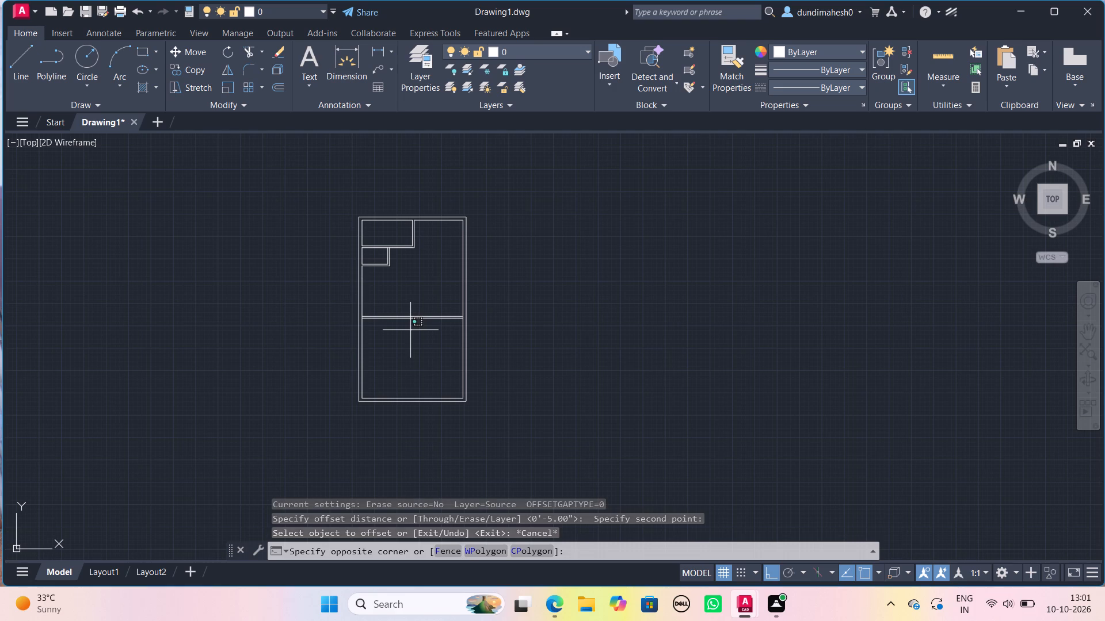
pyautogui.click(367, 266)
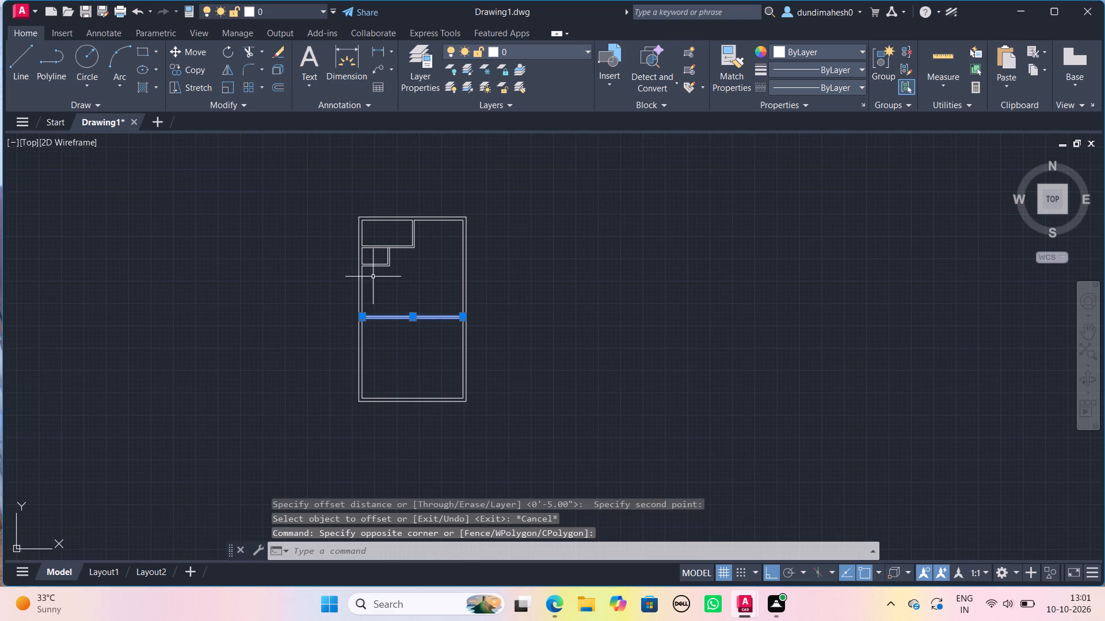
pyautogui.press('Delete')
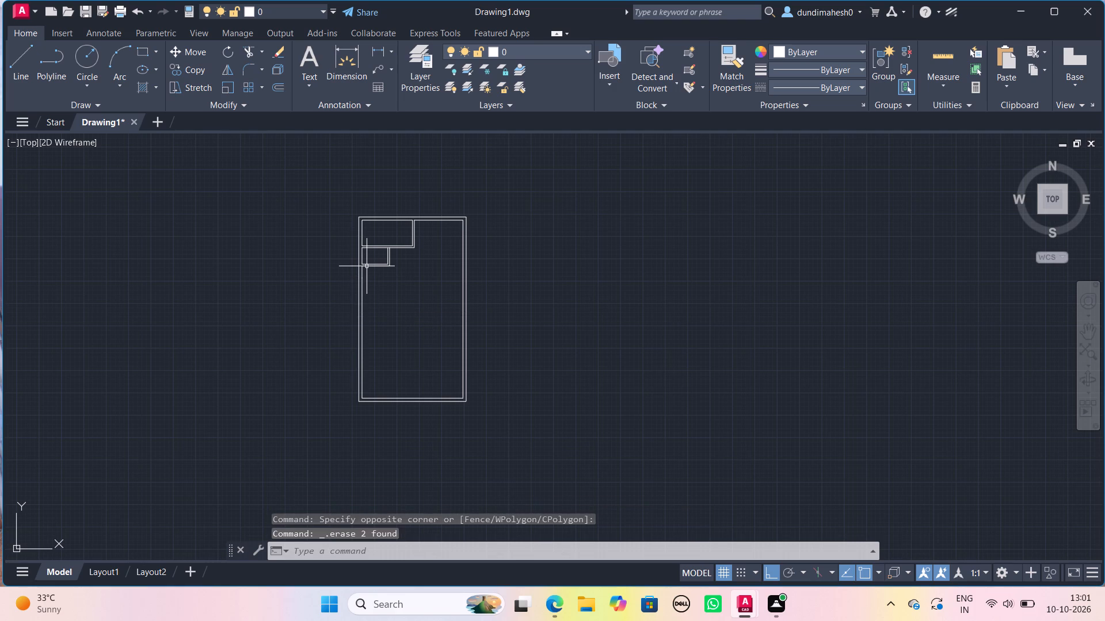
# Offset the long lower segment of the left wall's inner line rightward into the plan by 11'9".
pyautogui.press('o')
pyautogui.press('Return')
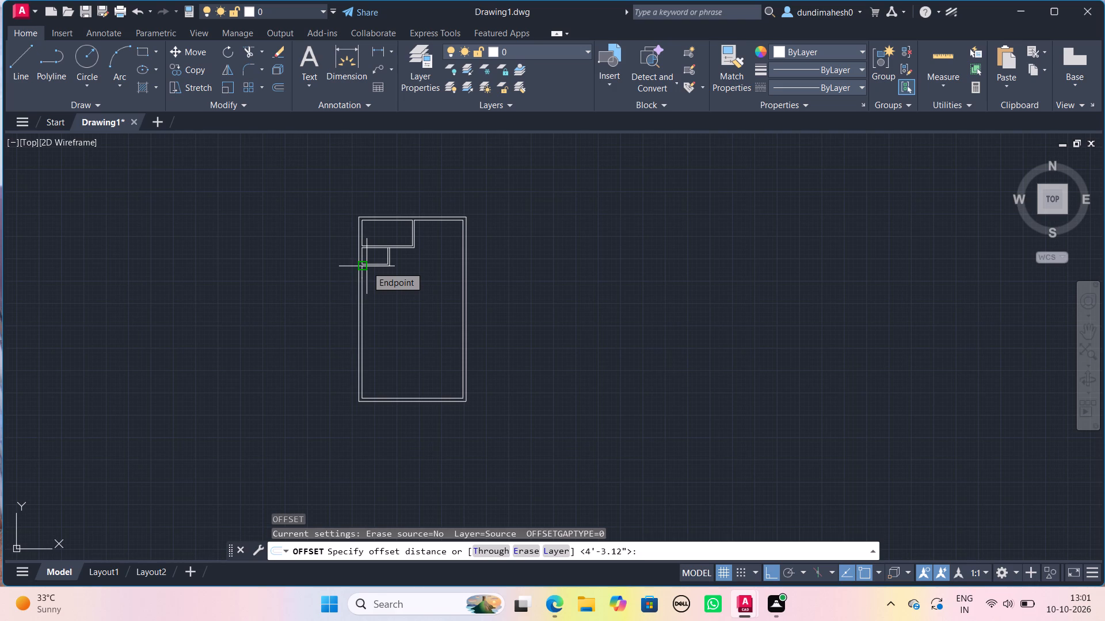
pyautogui.write("11'9")
pyautogui.hotkey('shift', '"')
pyautogui.press('Return')
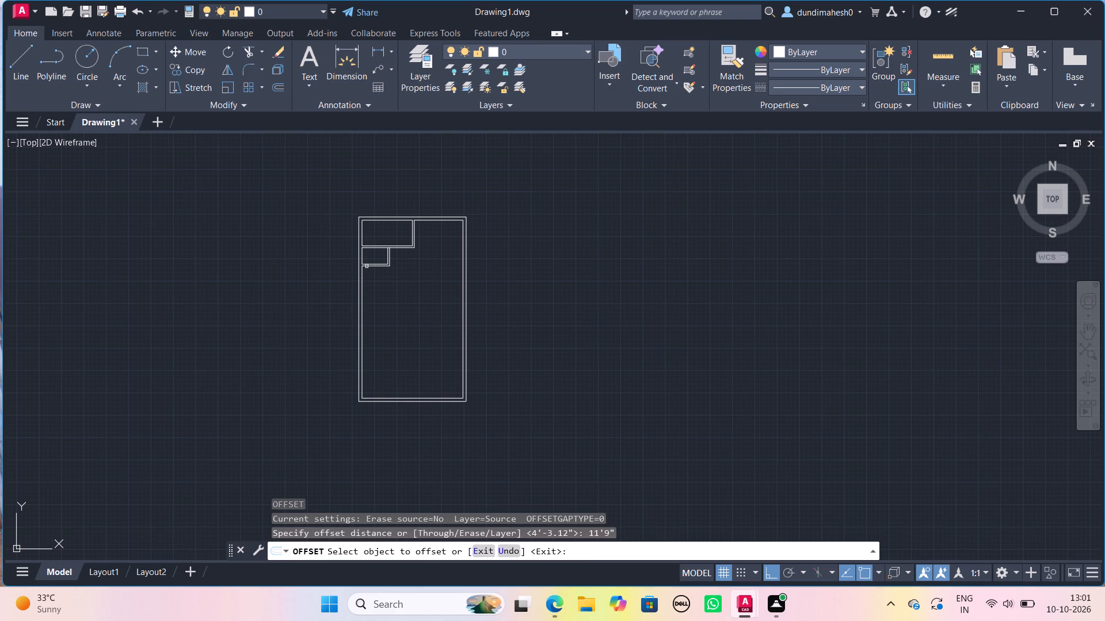
pyautogui.scroll(3, 349, 283)
pyautogui.scroll(2, 397, 325)
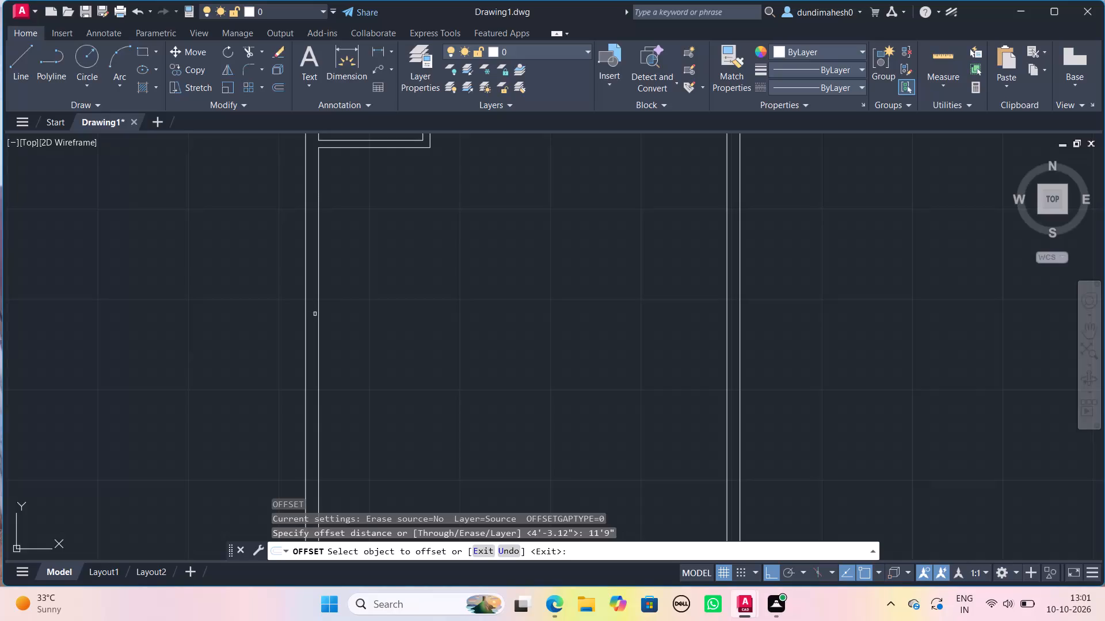
pyautogui.click(318, 314)
pyautogui.click(398, 314)
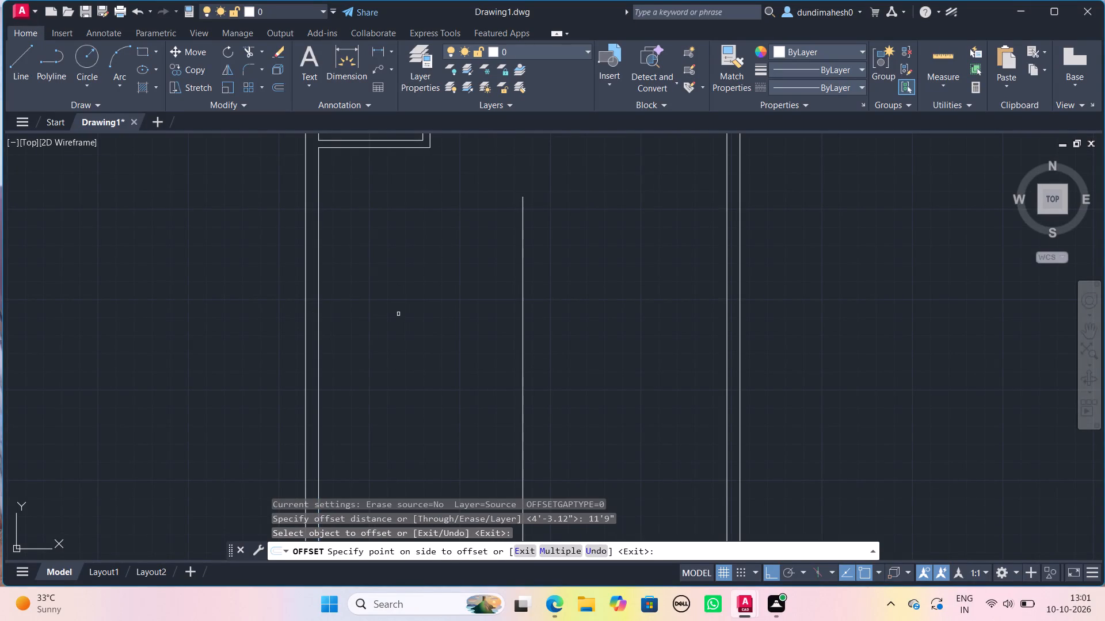
# Offset the short segment of the left wall's inner line just below the small room rightward by 11'9".
pyautogui.scroll(-1, 397, 308)
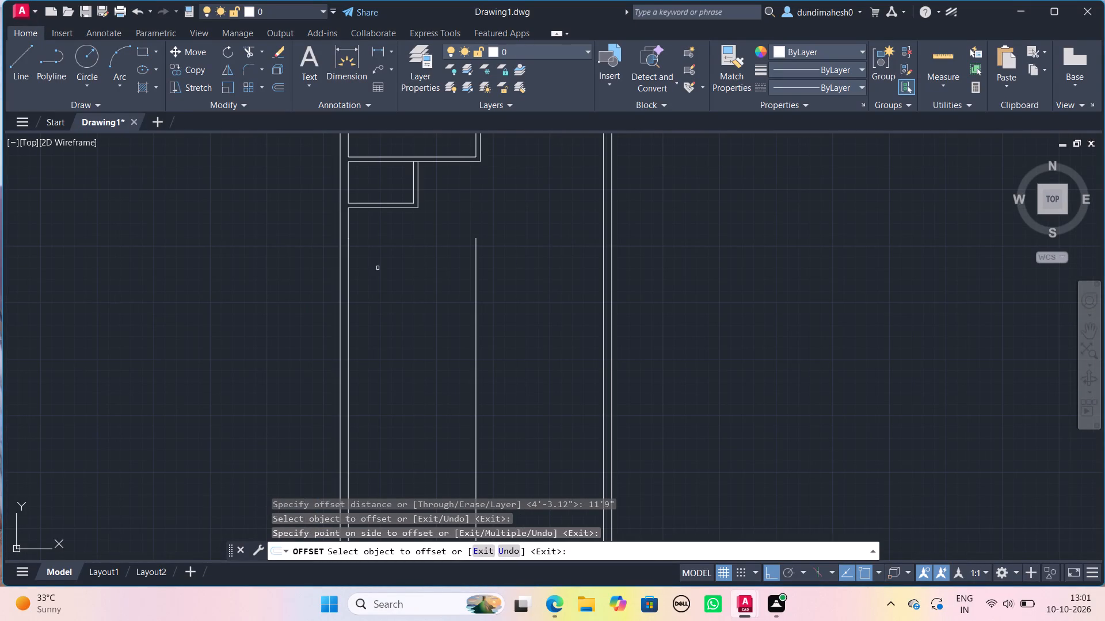
pyautogui.scroll(1, 378, 268)
pyautogui.moveTo(371, 244); pyautogui.dragTo(439, 361, button='middle')
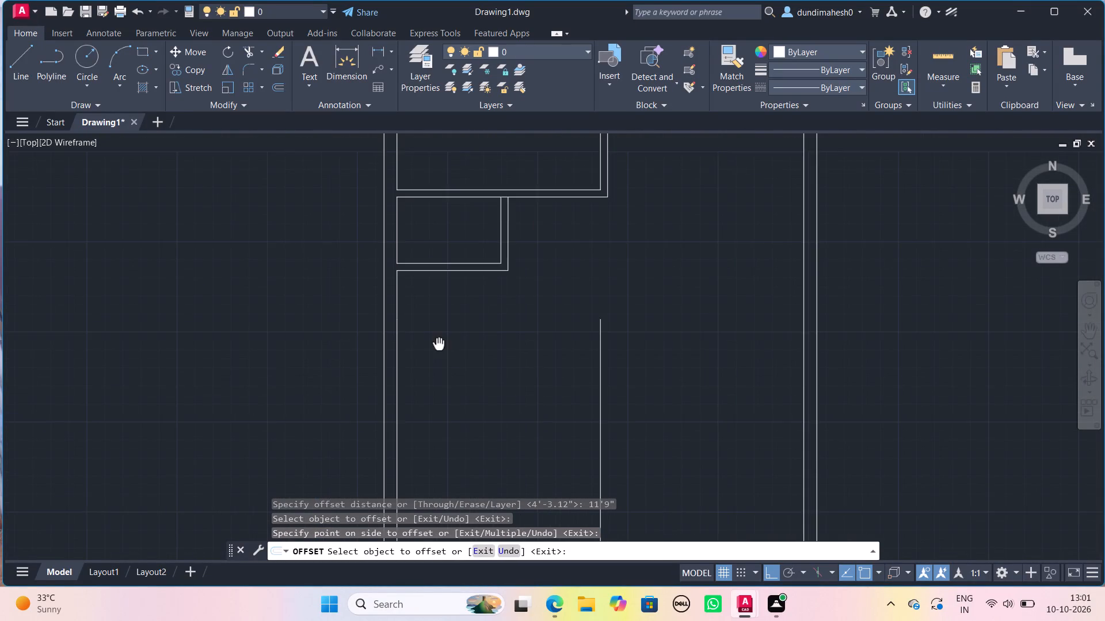
pyautogui.scroll(1, 418, 361)
pyautogui.click(379, 279)
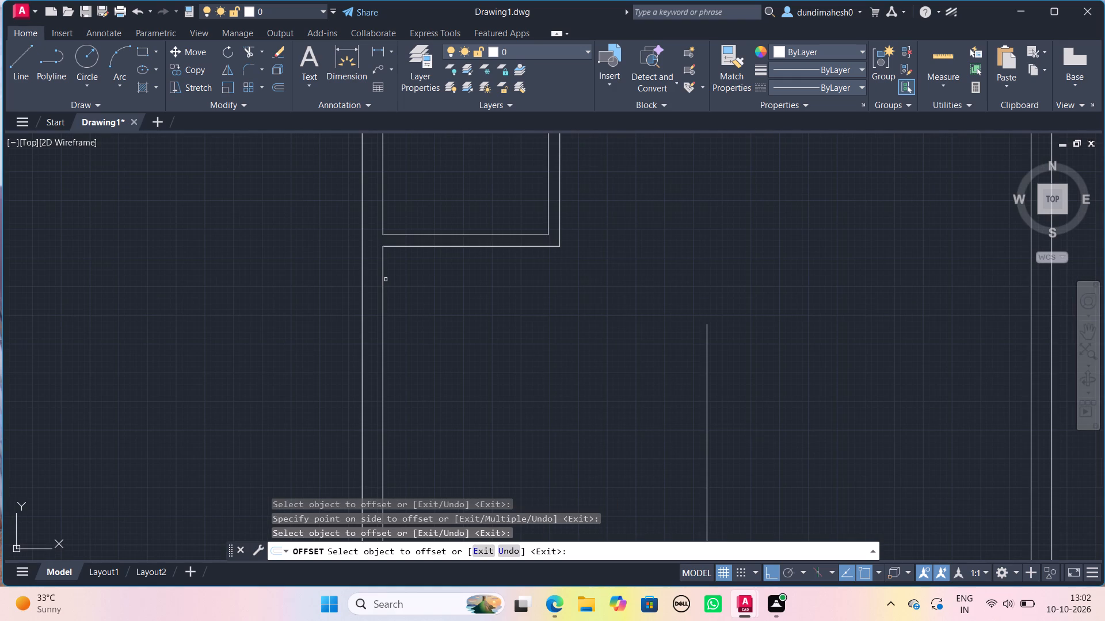
pyautogui.click(384, 279)
pyautogui.click(433, 279)
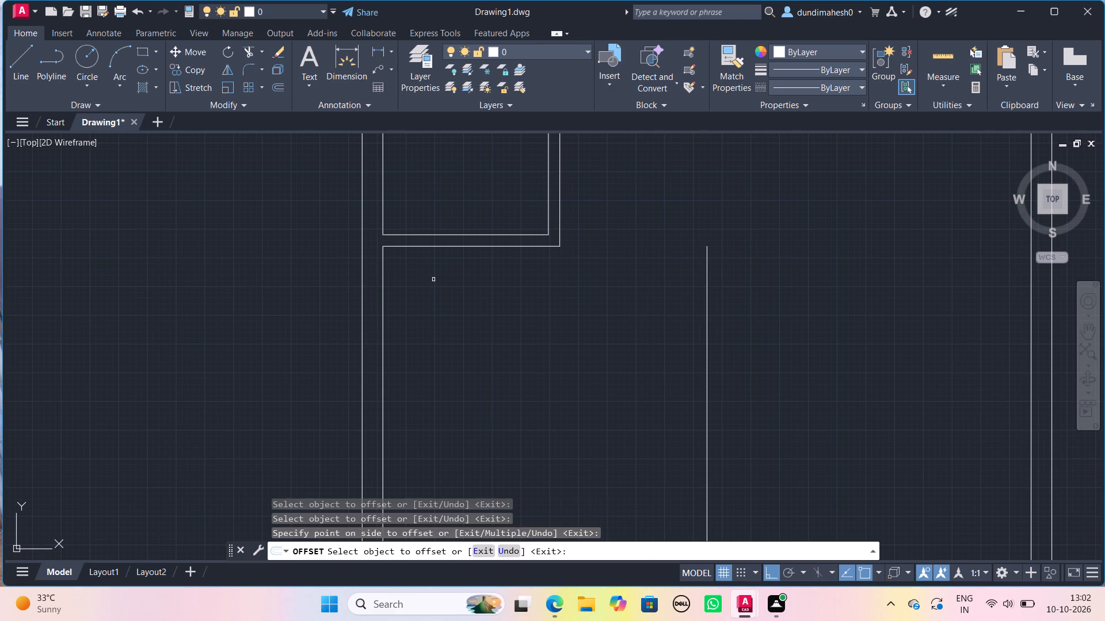
pyautogui.press('Escape')
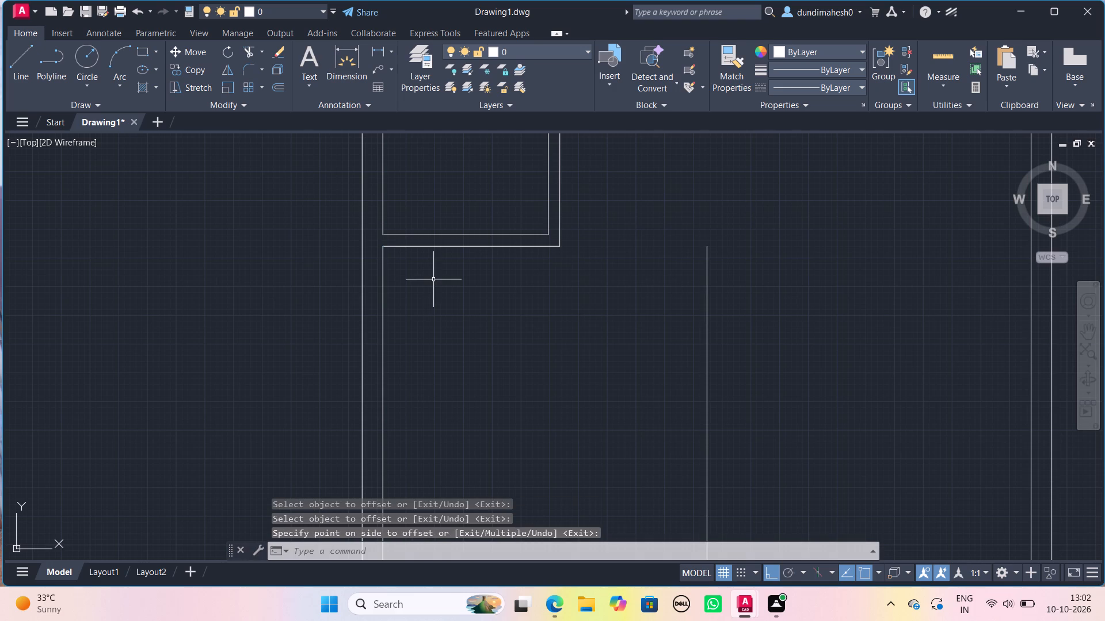
# Join the two collinear segments of the left wall's inner line below the small room into one line.
pyautogui.click(446, 342)
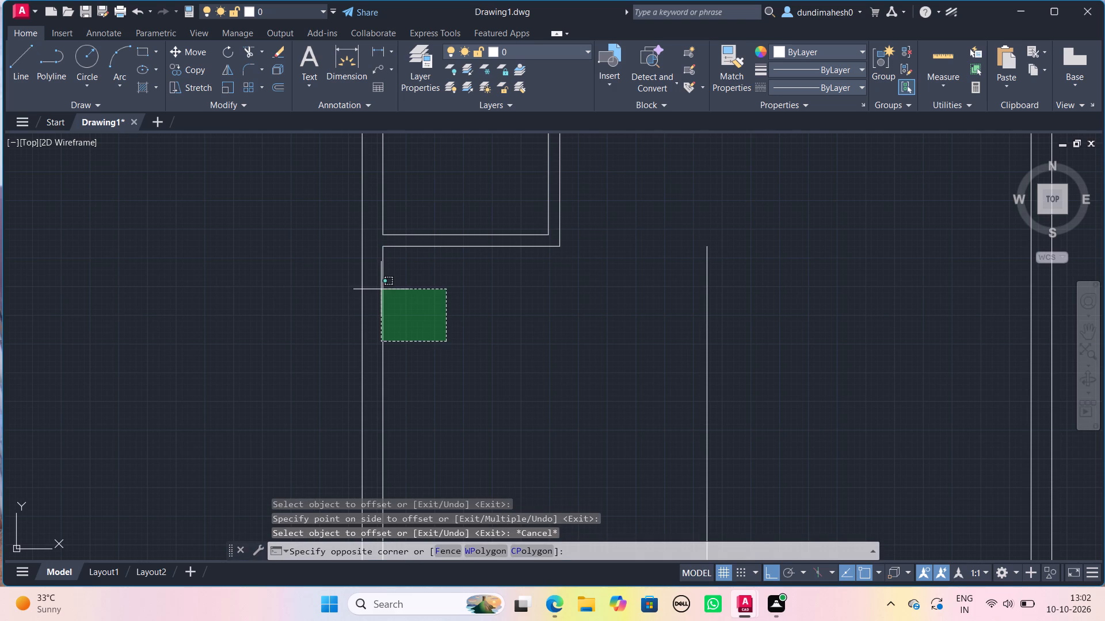
pyautogui.click(377, 282)
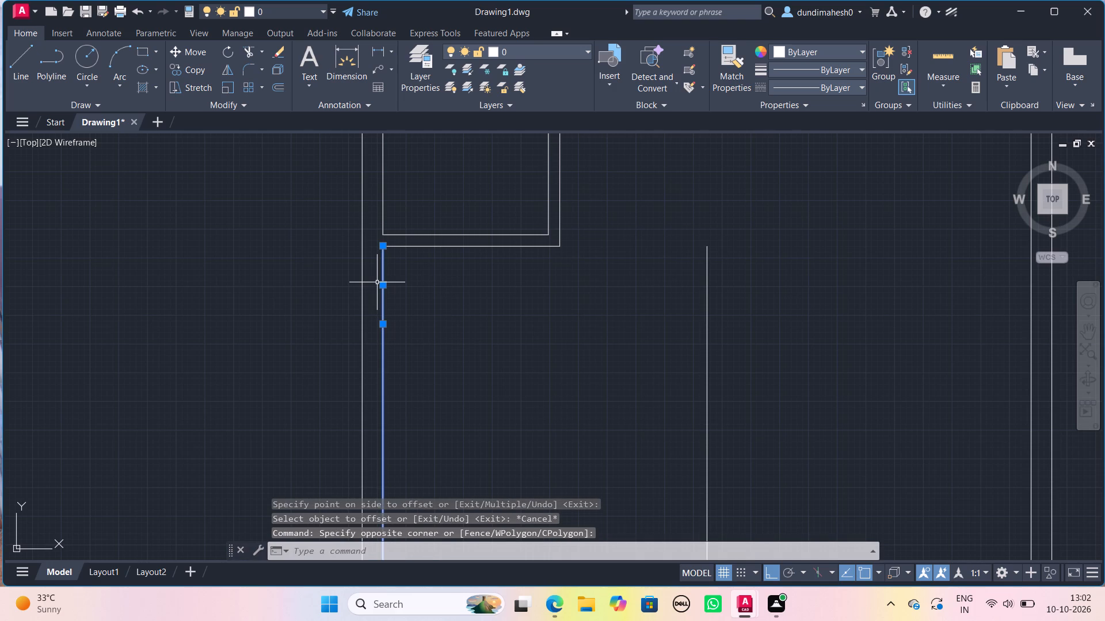
pyautogui.press('j')
pyautogui.press('Return')
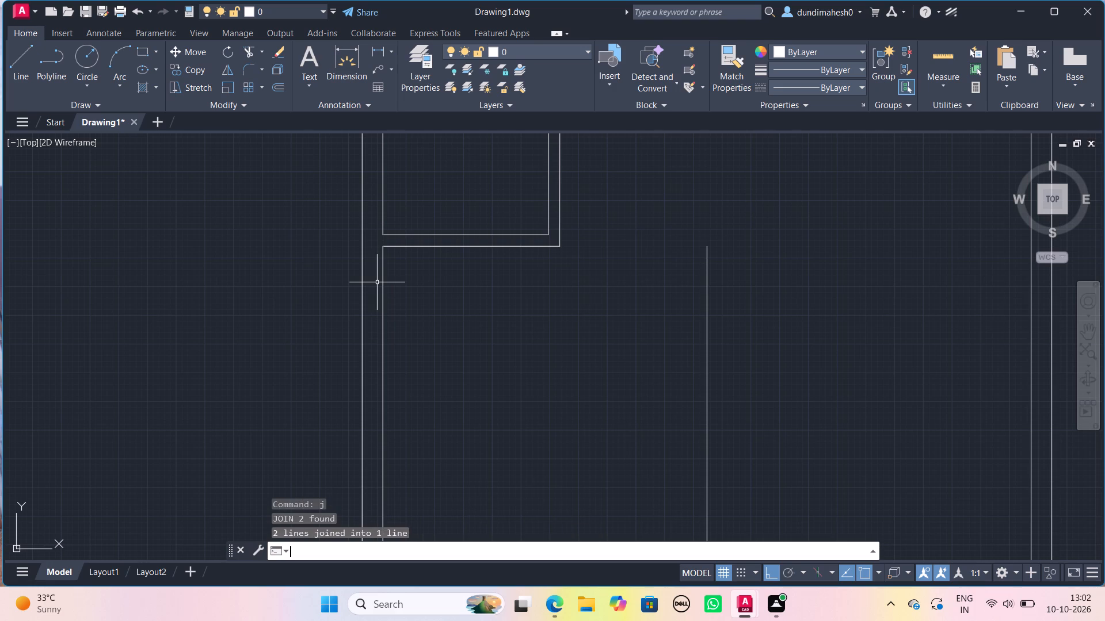
# Join the two collinear segments of the new vertical line in the middle of the plan into one.
pyautogui.click(760, 352)
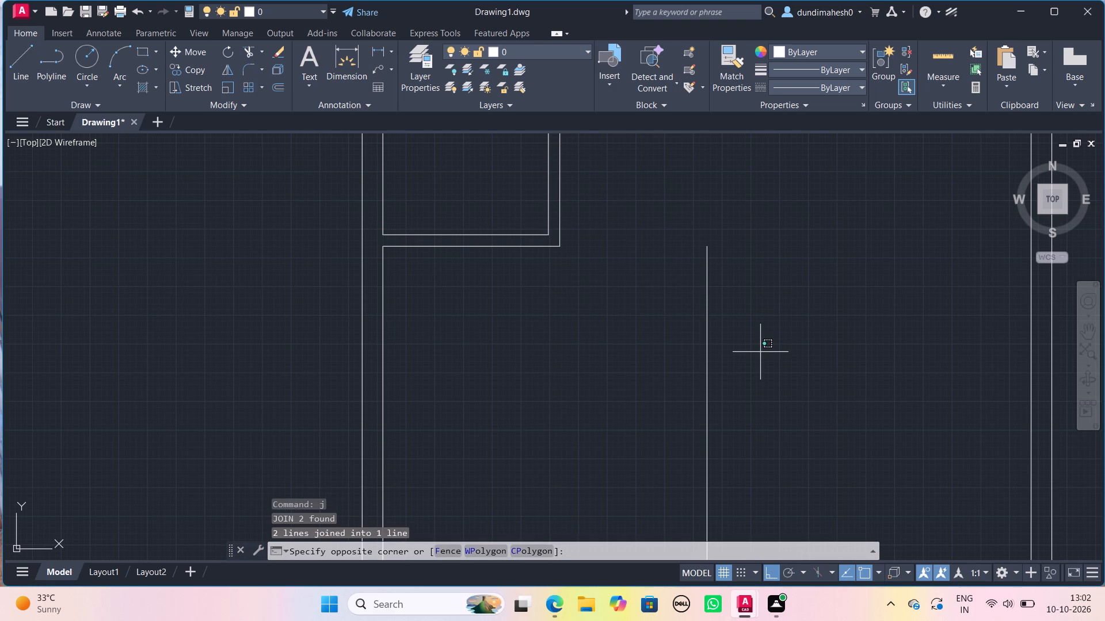
pyautogui.click(597, 205)
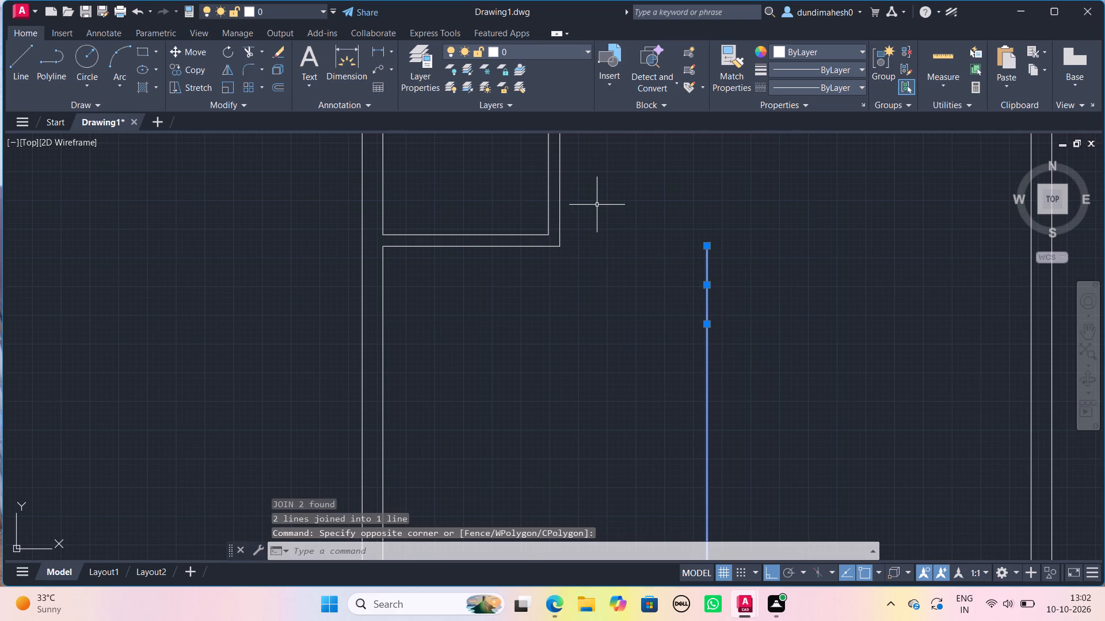
pyautogui.press('space')
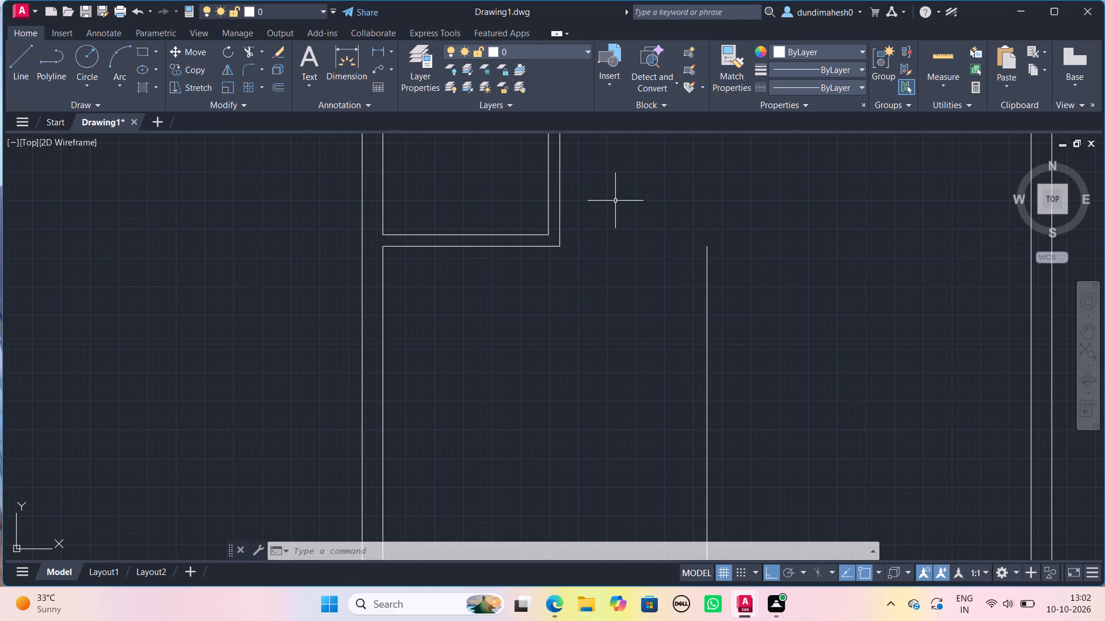
# Offset the joined middle vertical line rightward by 5" to form a partition.
pyautogui.press('o')
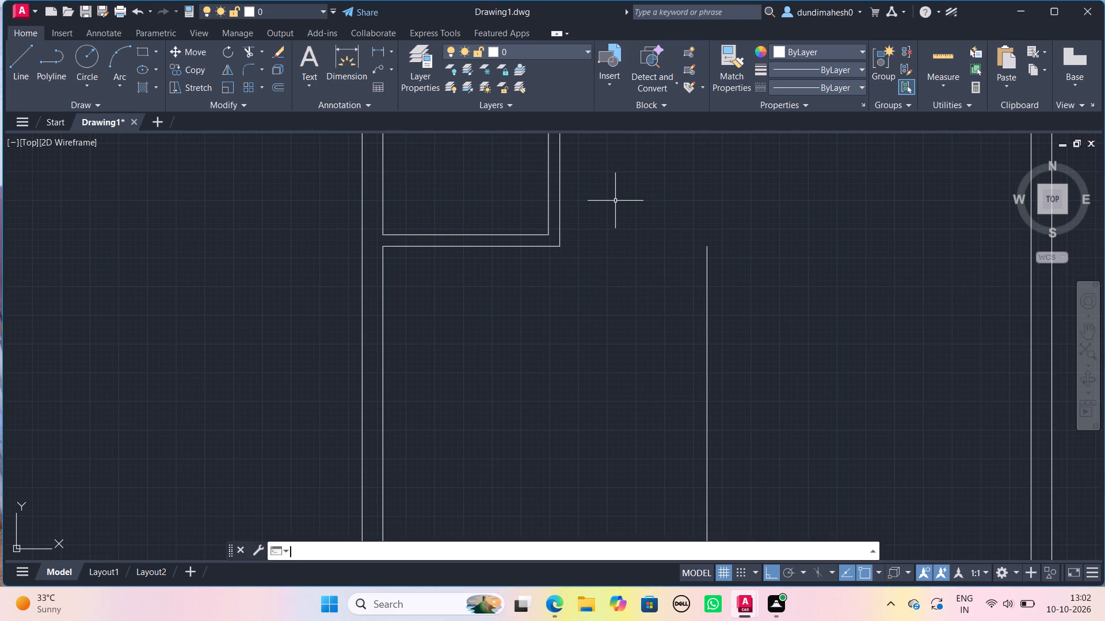
pyautogui.press('Return')
pyautogui.press('5')
pyautogui.hotkey('shift', '"')
pyautogui.press('Return')
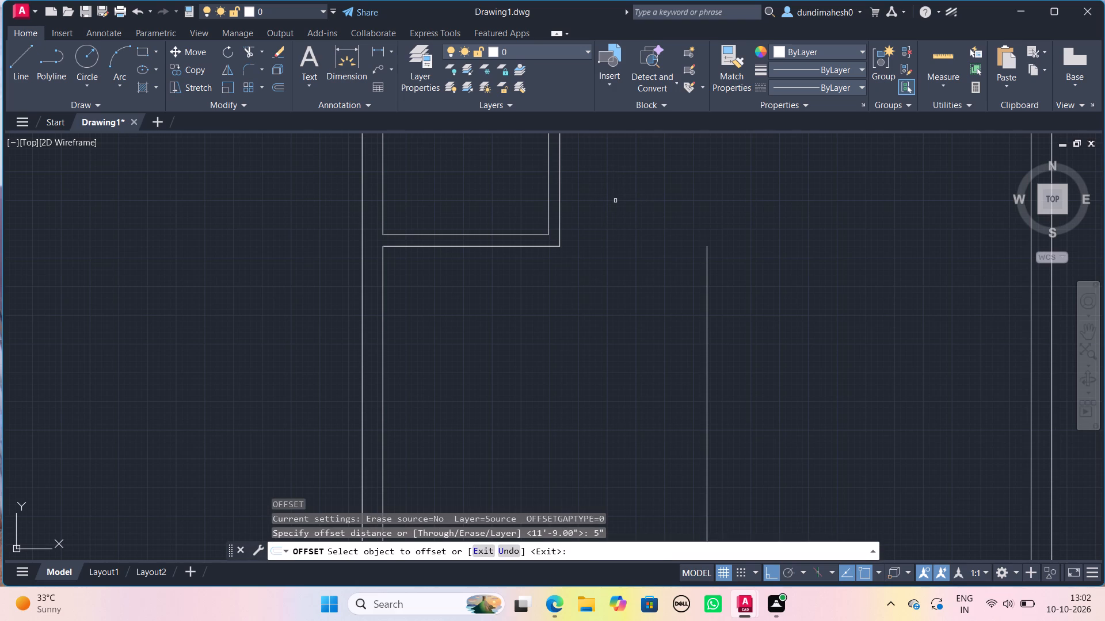
pyautogui.scroll(-2, 675, 313)
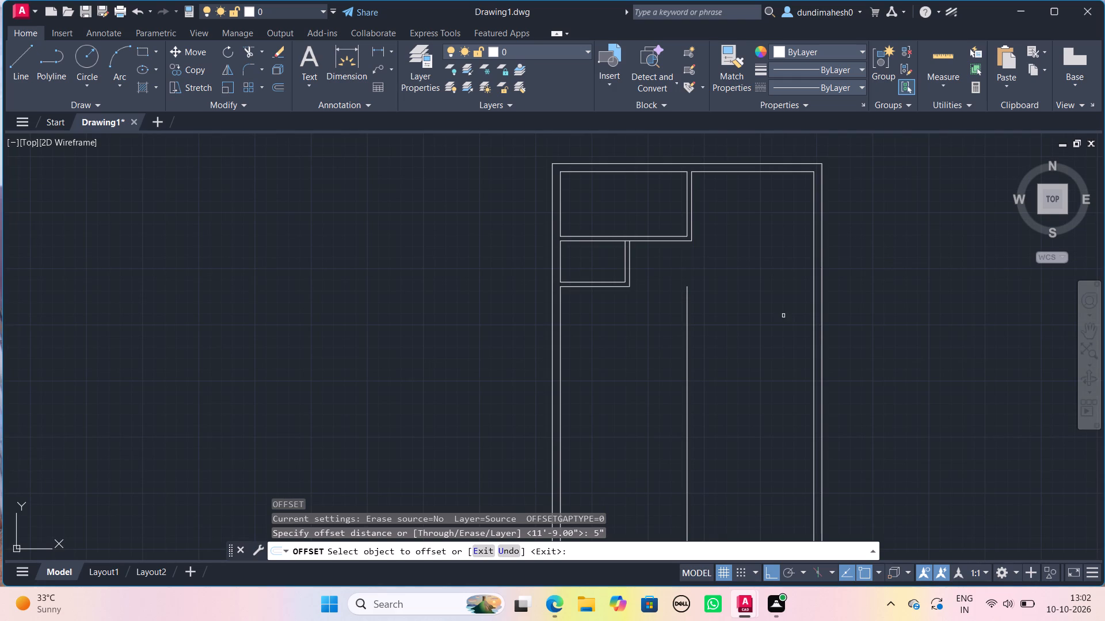
pyautogui.click(688, 316)
pyautogui.click(738, 316)
pyautogui.scroll(4, 738, 316)
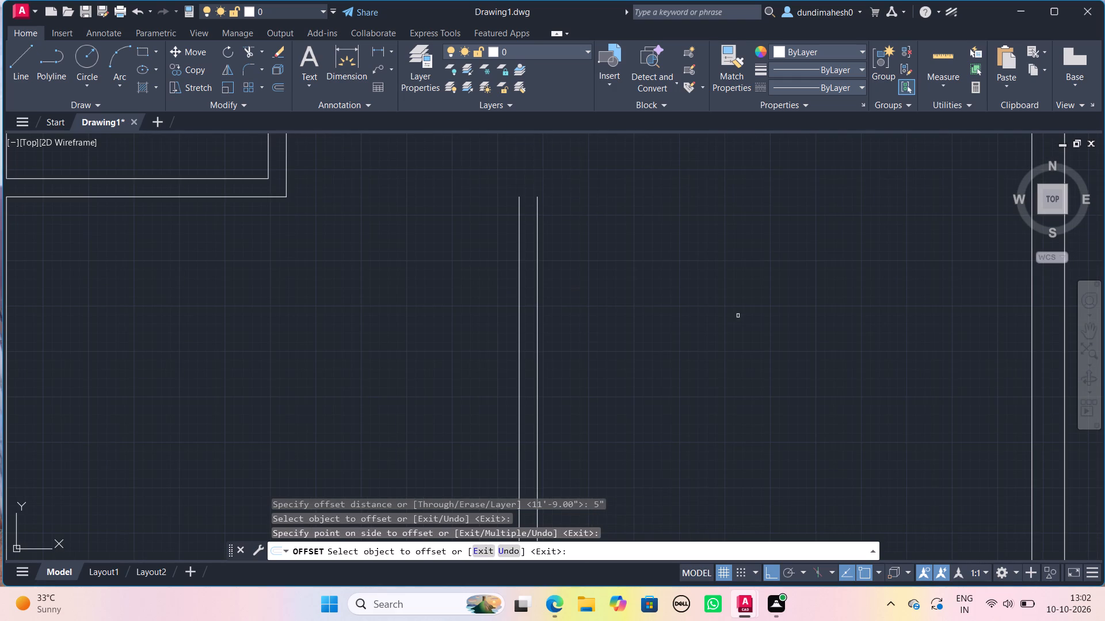
pyautogui.moveTo(671, 260); pyautogui.dragTo(762, 398, button='middle')
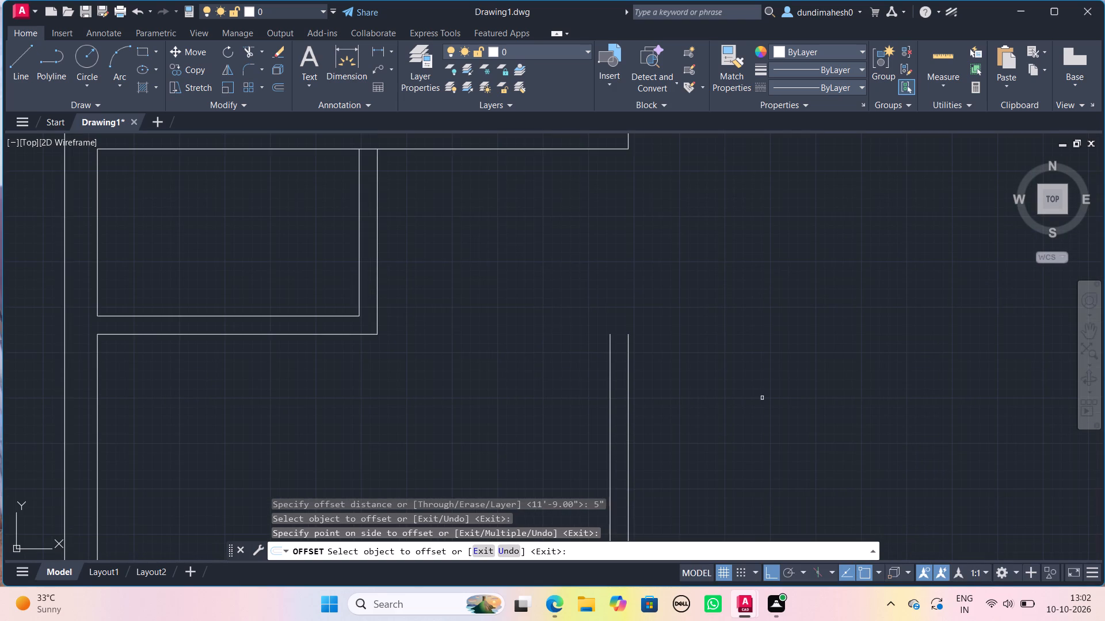
pyautogui.press('Escape')
# Stretch the upper ends of both middle partition lines up to the matching corners of the top-left room's partition.
pyautogui.moveTo(665, 401); pyautogui.dragTo(657, 401)
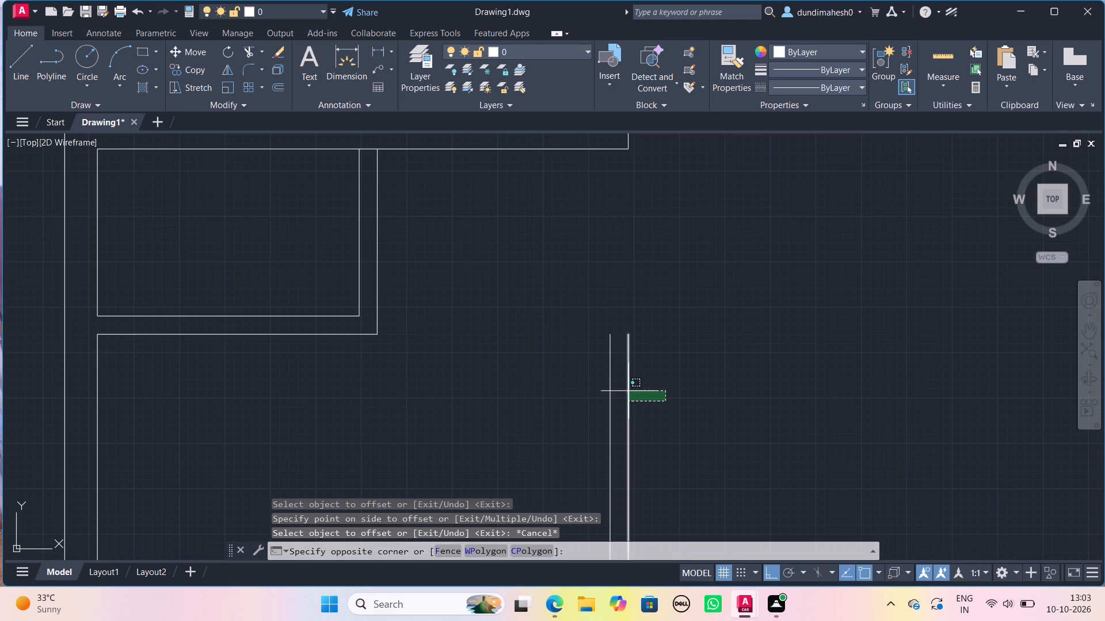
pyautogui.click(550, 338)
pyautogui.scroll(-1, 610, 338)
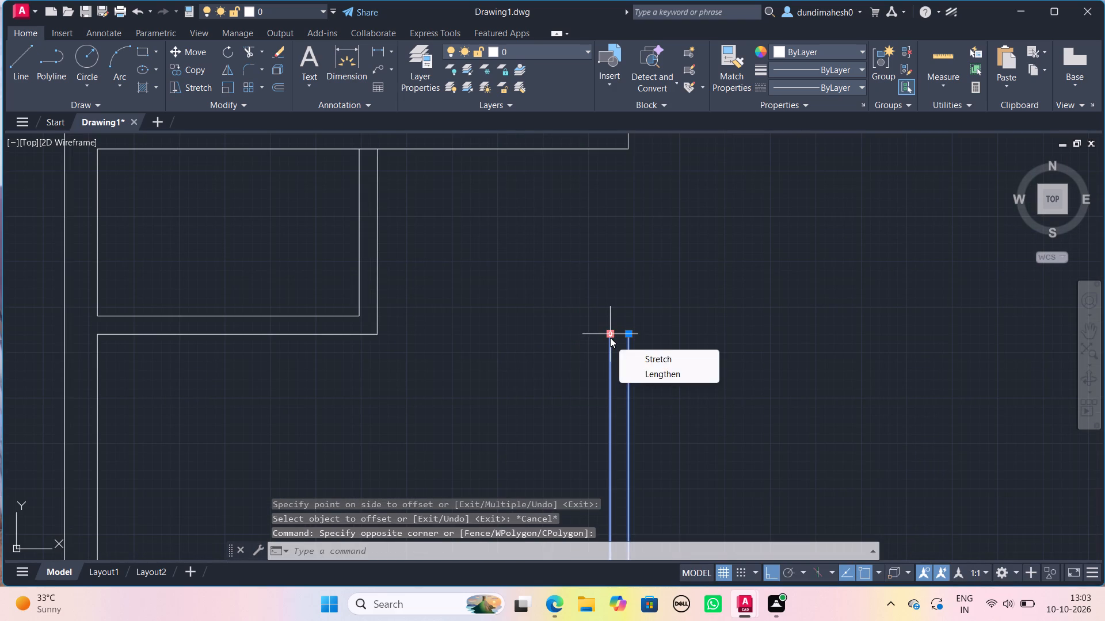
pyautogui.moveTo(632, 266); pyautogui.dragTo(680, 324, button='middle')
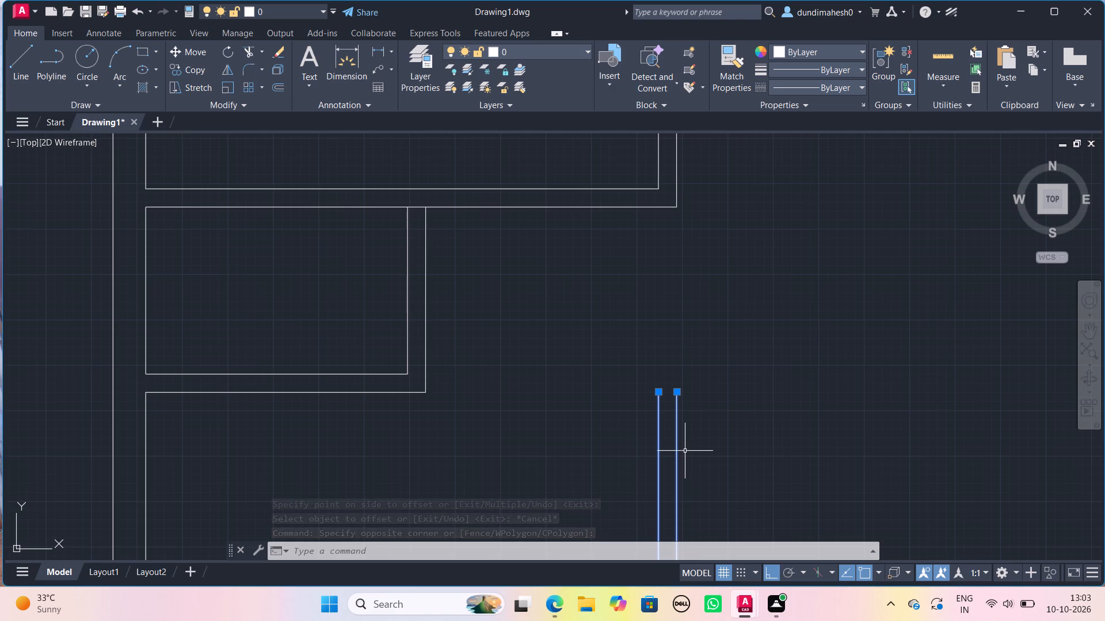
pyautogui.click(678, 393)
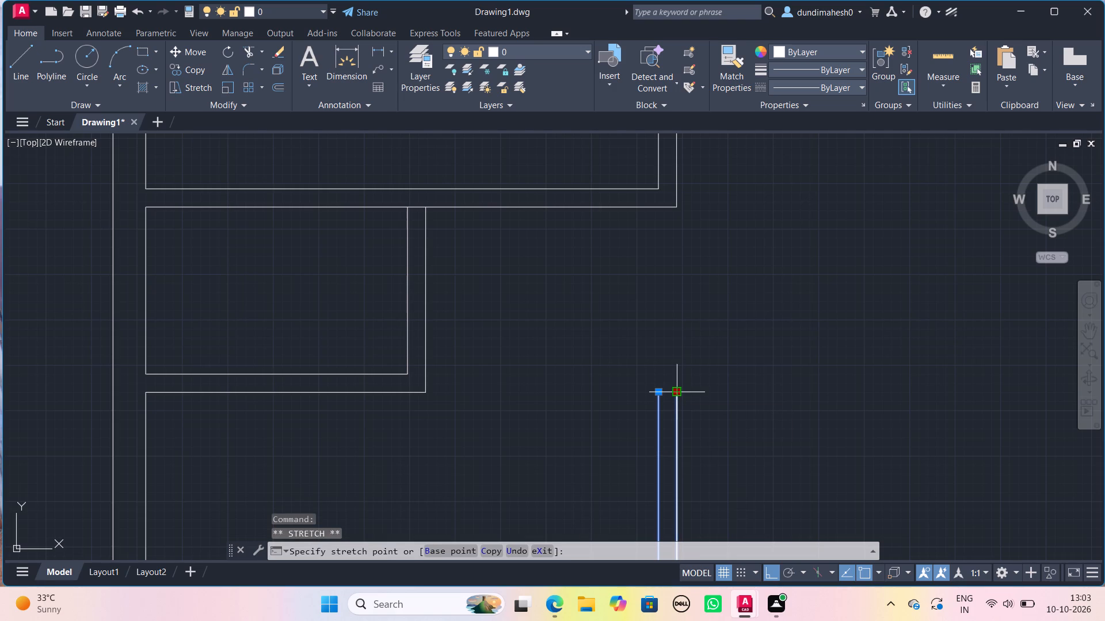
pyautogui.click(677, 201)
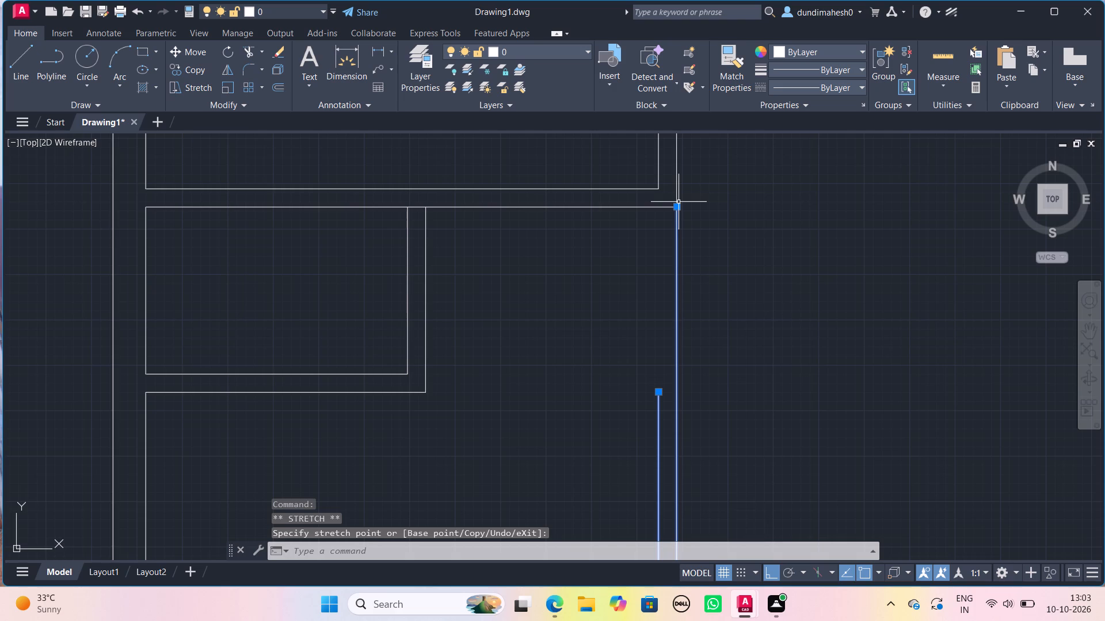
pyautogui.click(657, 389)
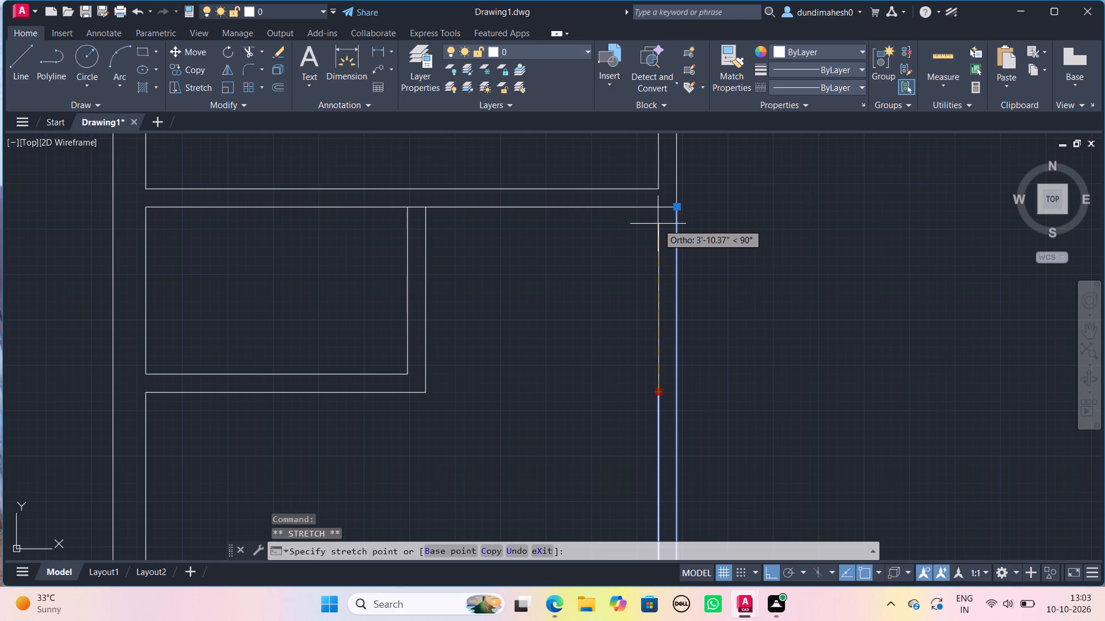
pyautogui.click(658, 182)
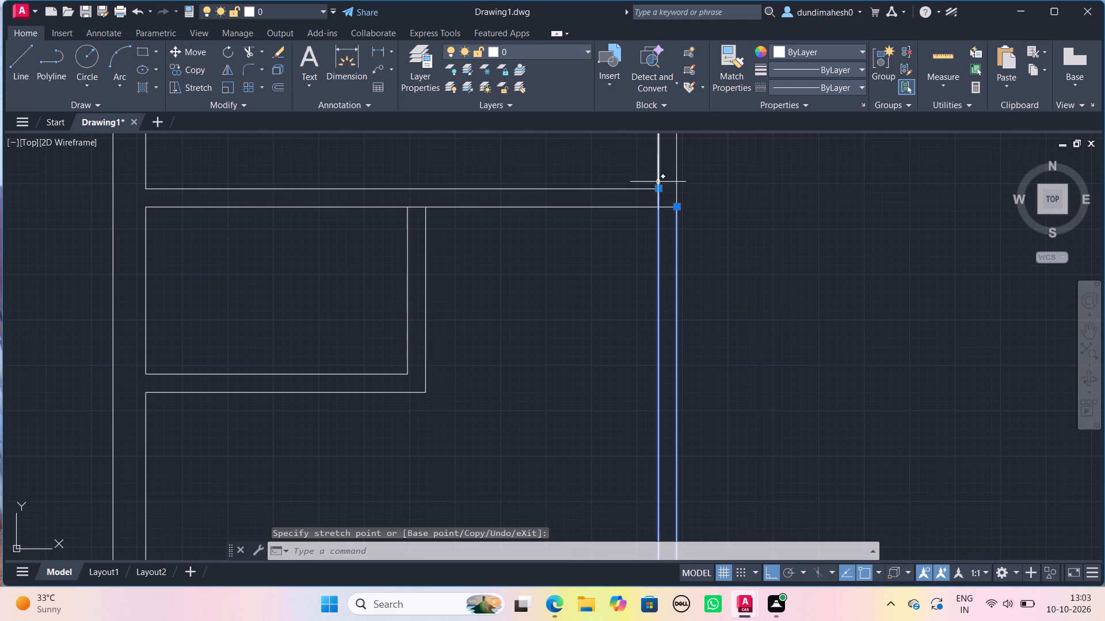
pyautogui.press('Escape')
# Offset the top wall's inner line in the right-hand part of the plan downward by 13'.
pyautogui.scroll(-3, 660, 319)
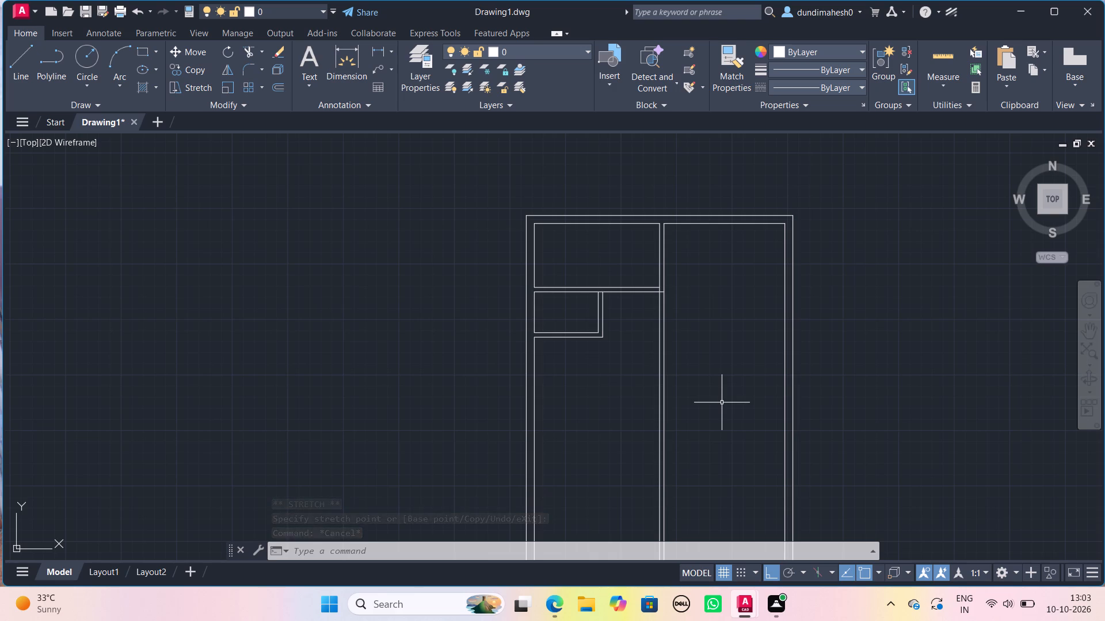
pyautogui.press('o')
pyautogui.press('Return')
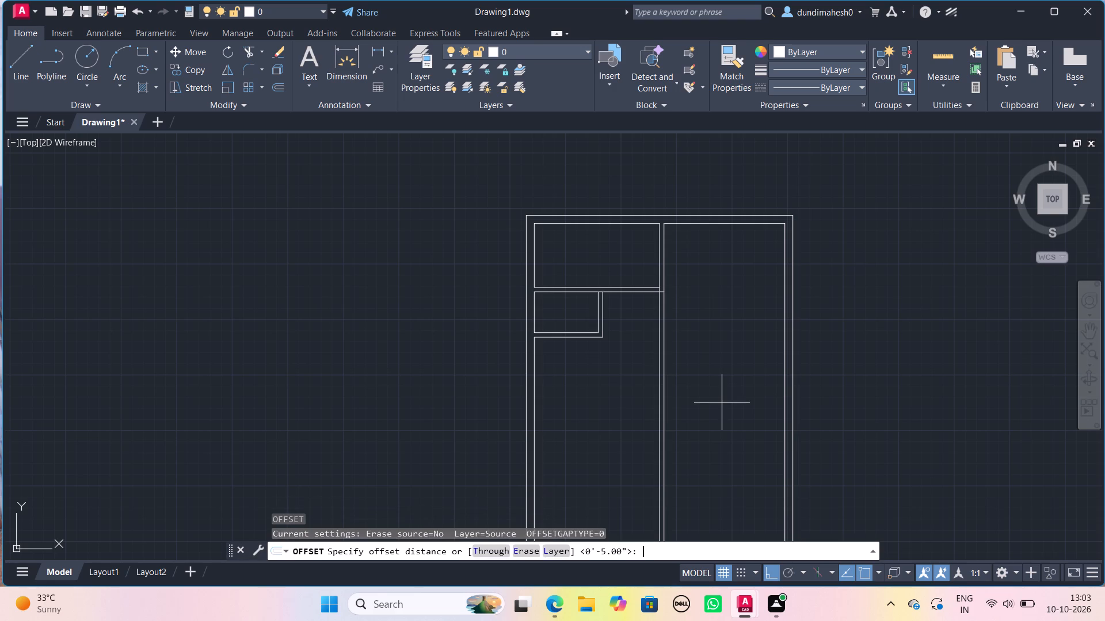
pyautogui.write('13')
pyautogui.press("'")
pyautogui.press('Return')
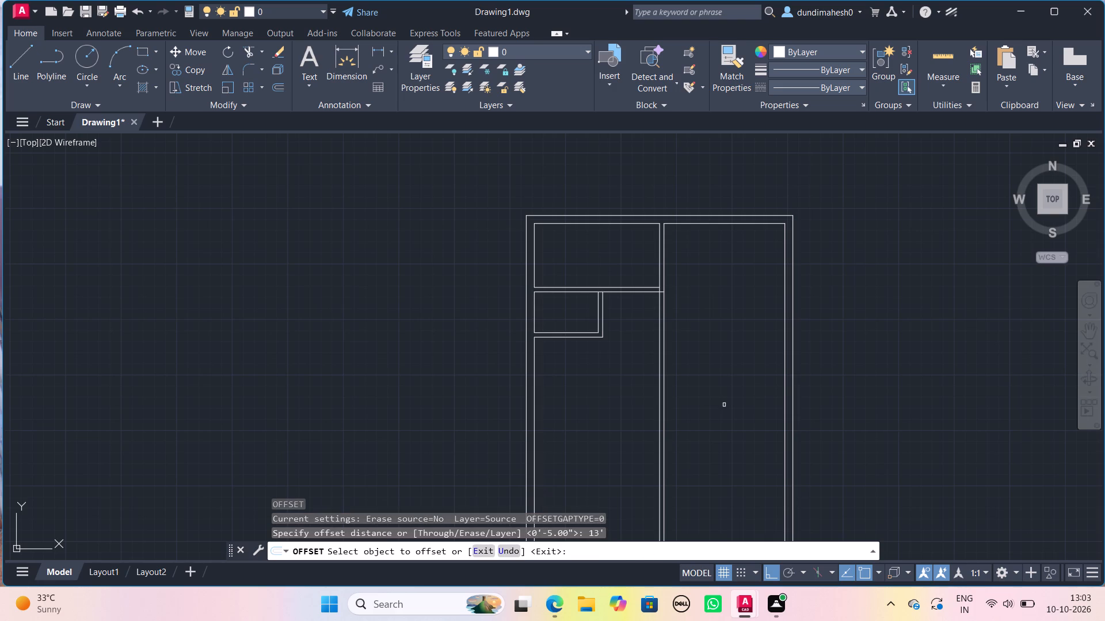
pyautogui.click(764, 223)
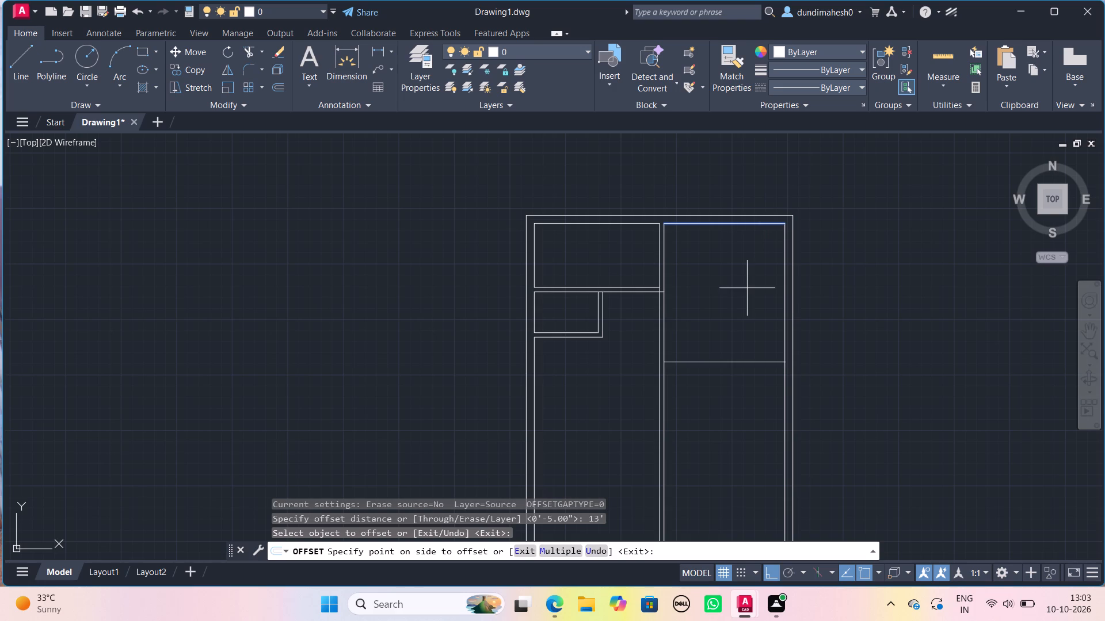
pyautogui.click(747, 288)
pyautogui.press('space')
# Offset the new horizontal line in the right-hand part downward by 5" to form a partition.
pyautogui.press('space')
pyautogui.write("5'")
pyautogui.press('Return')
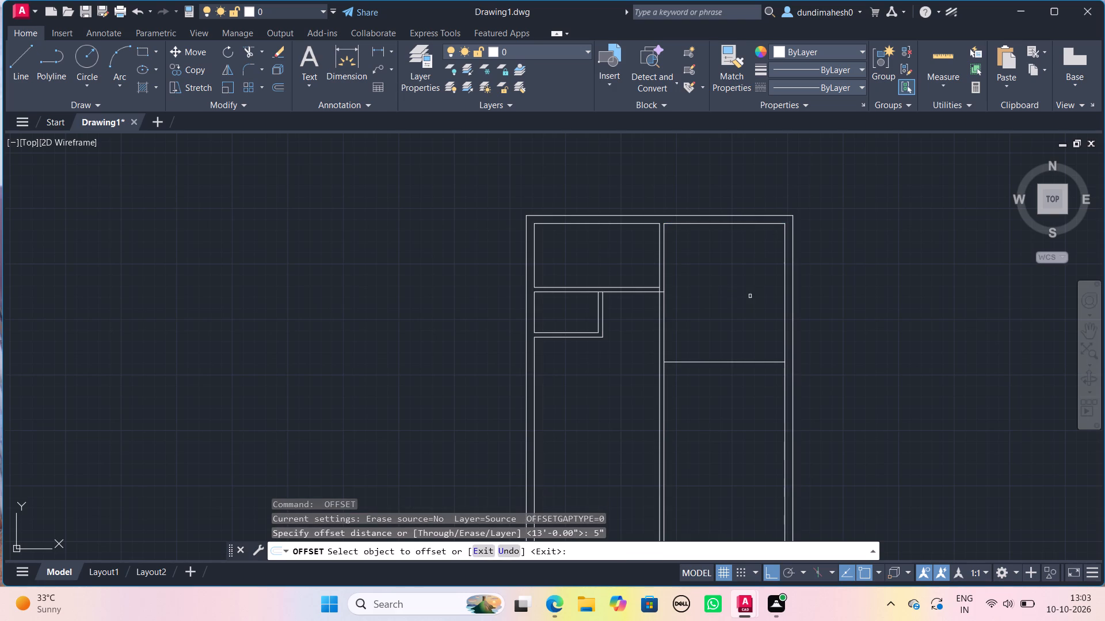
pyautogui.click(761, 361)
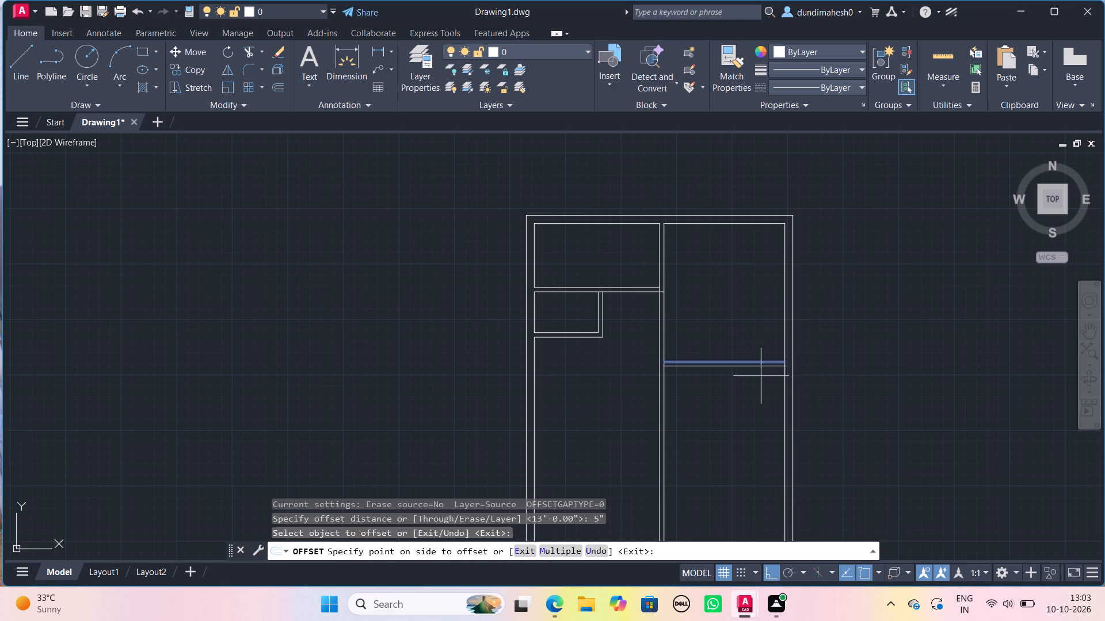
pyautogui.click(760, 380)
pyautogui.press('Escape')
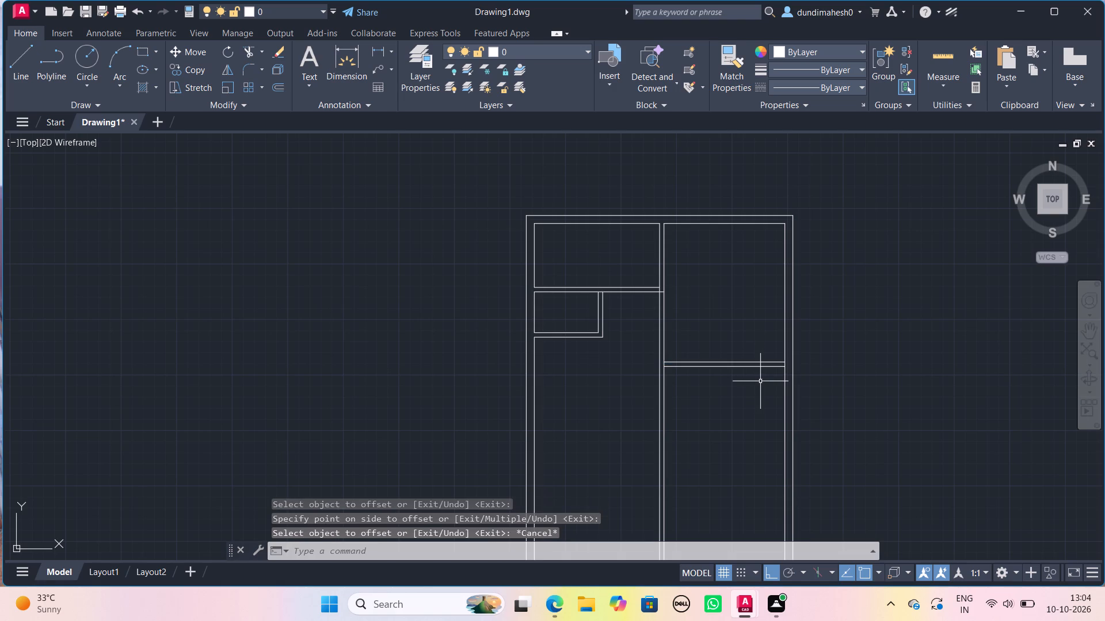
pyautogui.press('Escape')
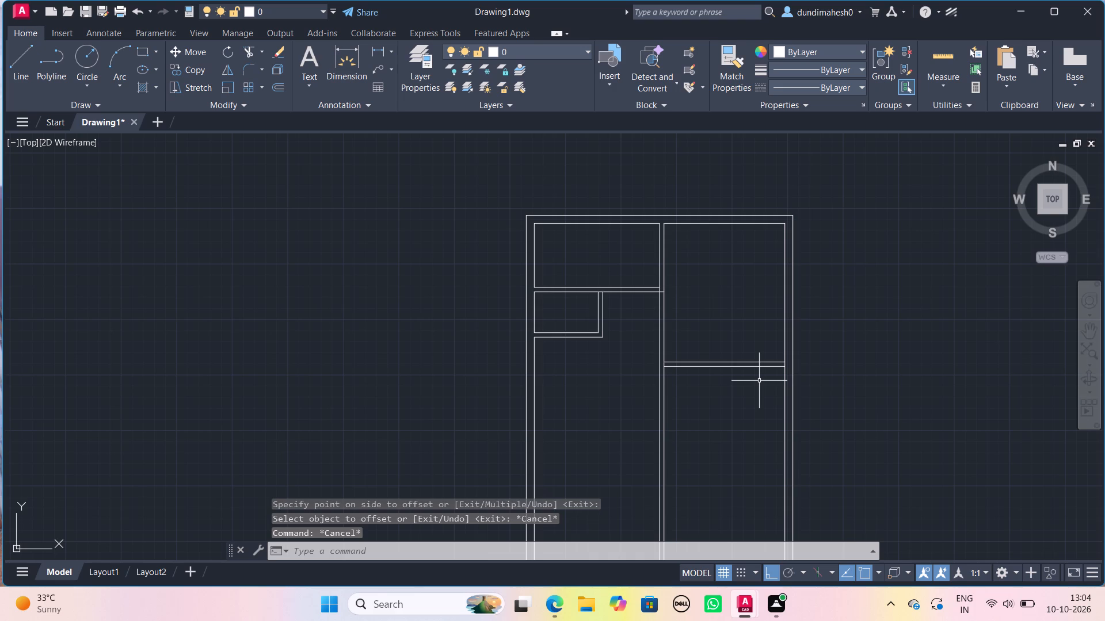
# Offset the right outer wall's inner line leftward by 4'.
pyautogui.press('o')
pyautogui.press('Return')
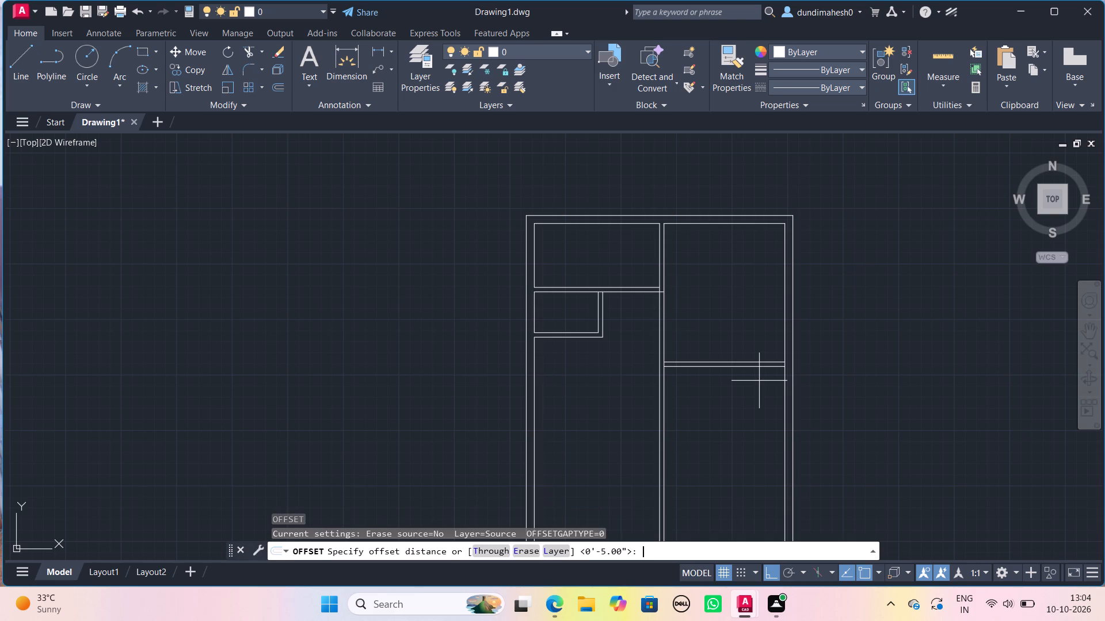
pyautogui.press('4')
pyautogui.press("'")
pyautogui.press('Return')
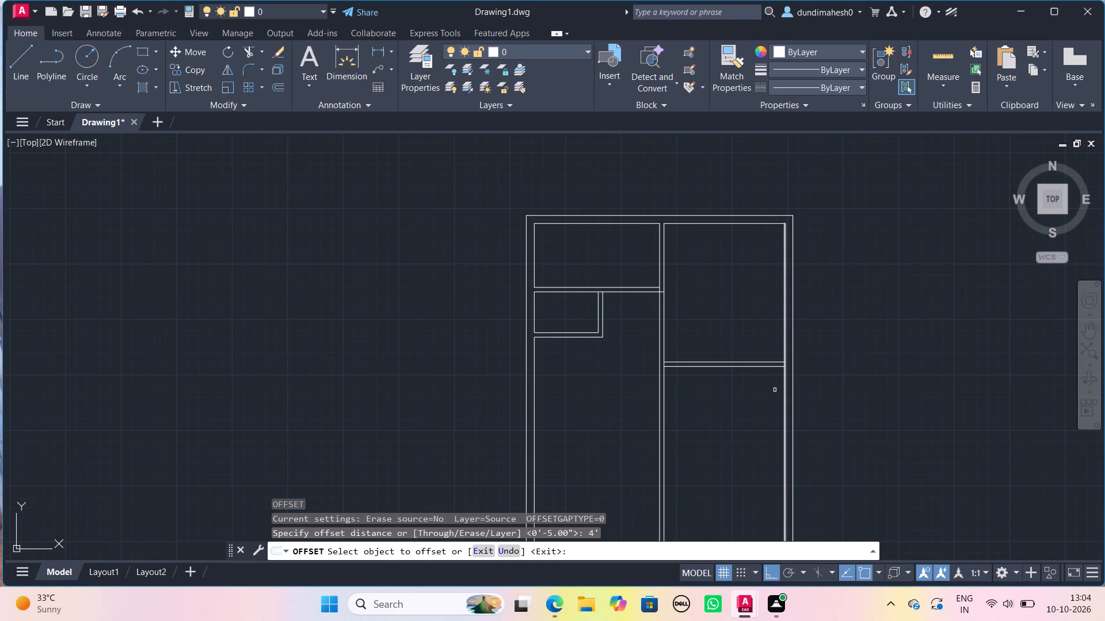
pyautogui.click(785, 390)
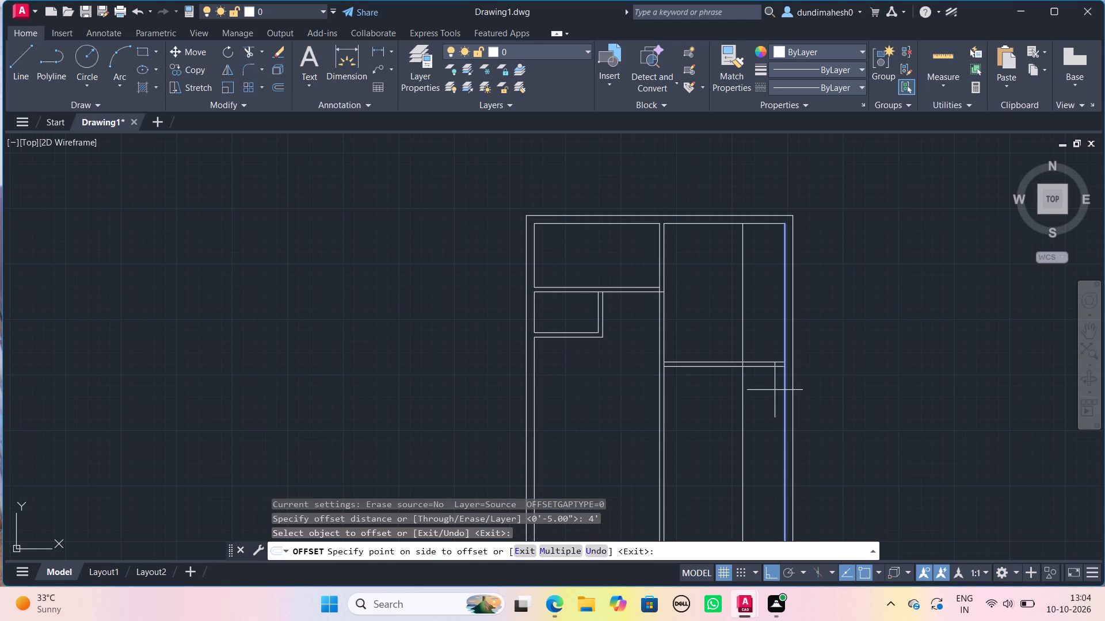
pyautogui.click(726, 392)
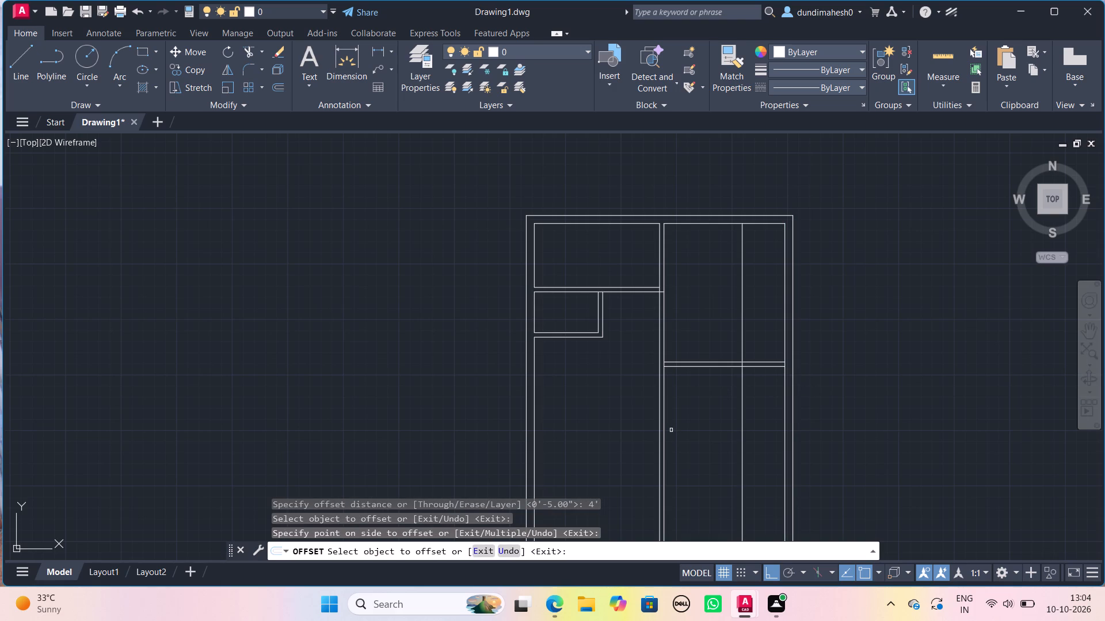
pyautogui.press('space')
# Offset the new vertical line in the right-hand part leftward by 5" to form a partition.
pyautogui.press('space')
pyautogui.write('5"')
pyautogui.press('Return')
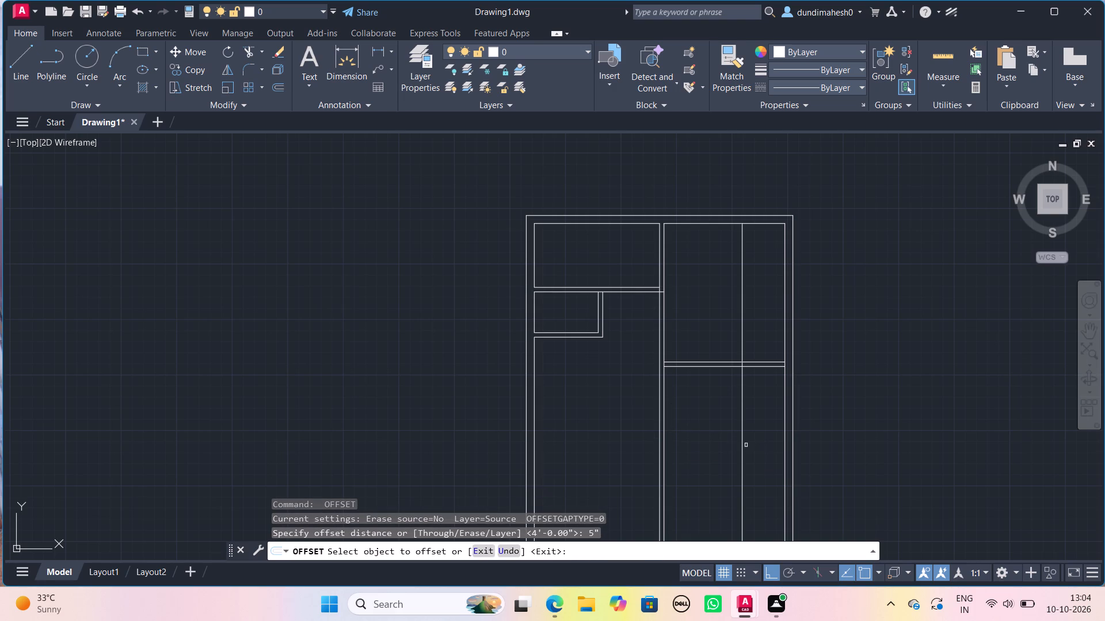
pyautogui.click(742, 445)
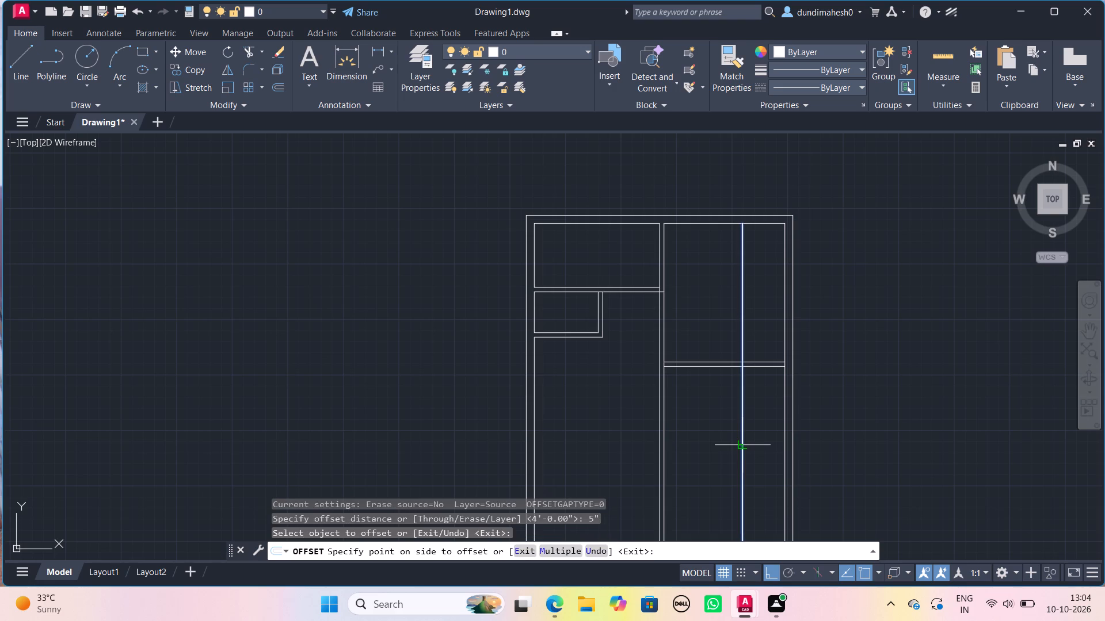
pyautogui.click(640, 445)
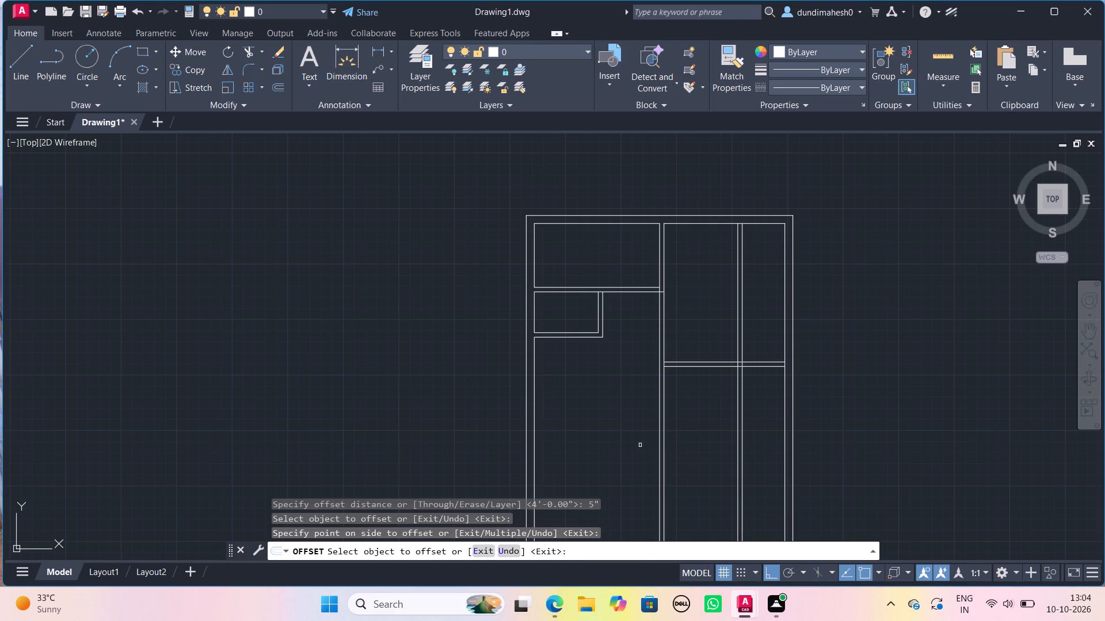
pyautogui.press('space')
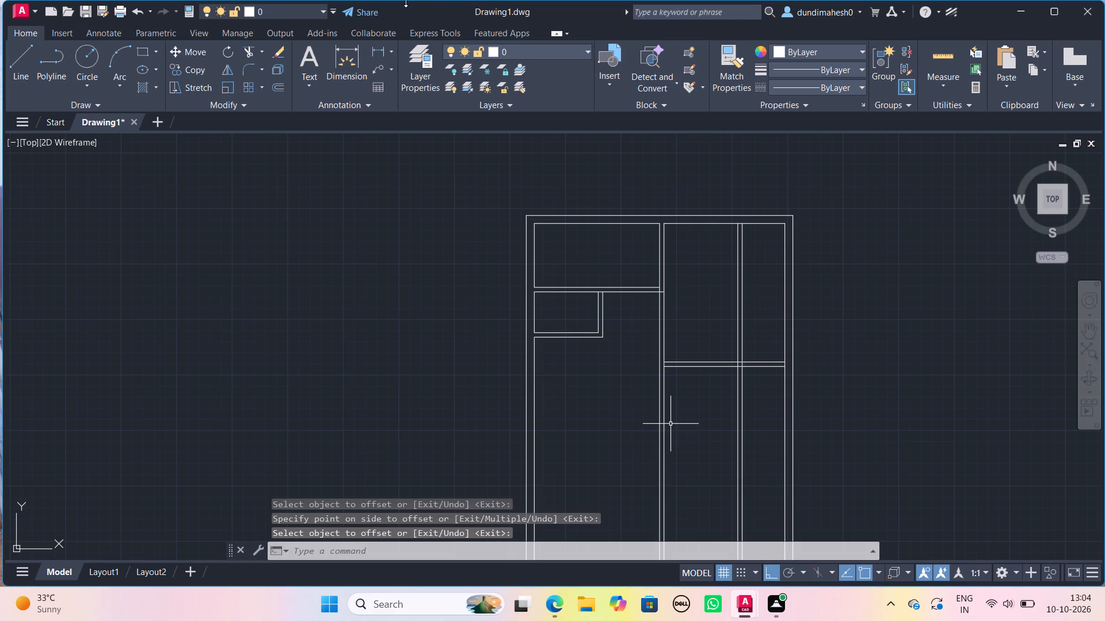
# Measure the clear width between the middle partition and the new vertical partition along the horizontal partition's lower line.
pyautogui.click(376, 49)
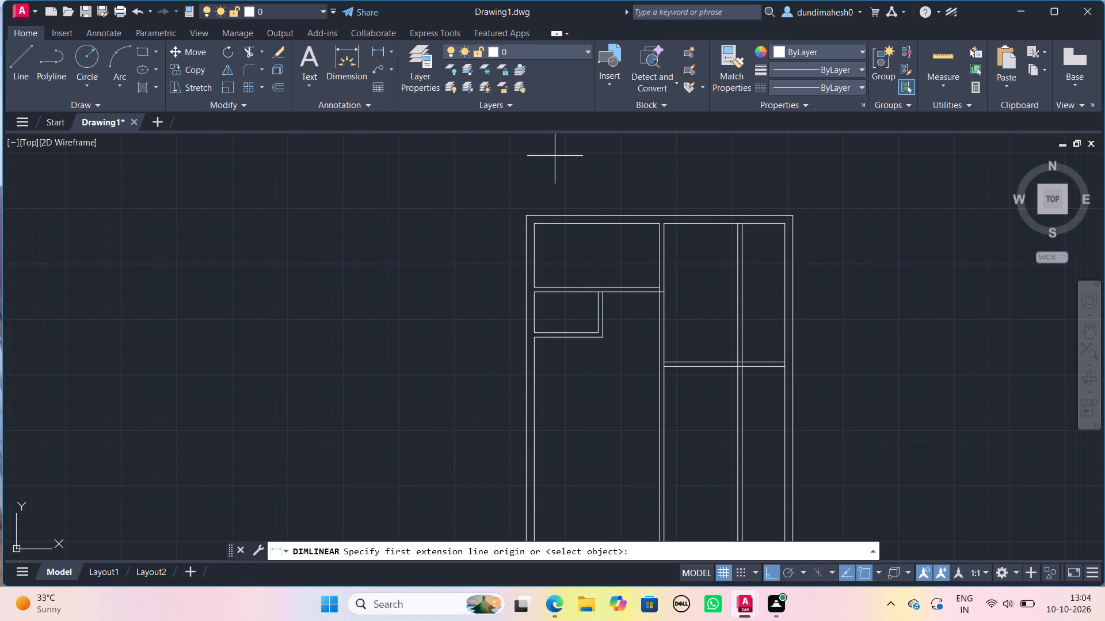
pyautogui.scroll(3, 748, 373)
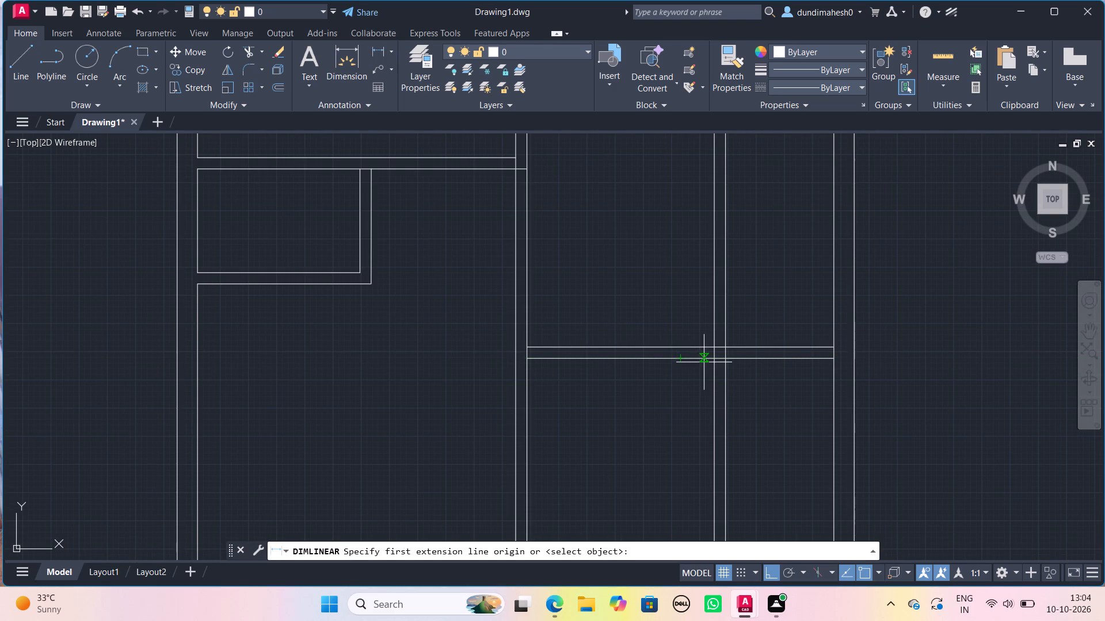
pyautogui.click(718, 362)
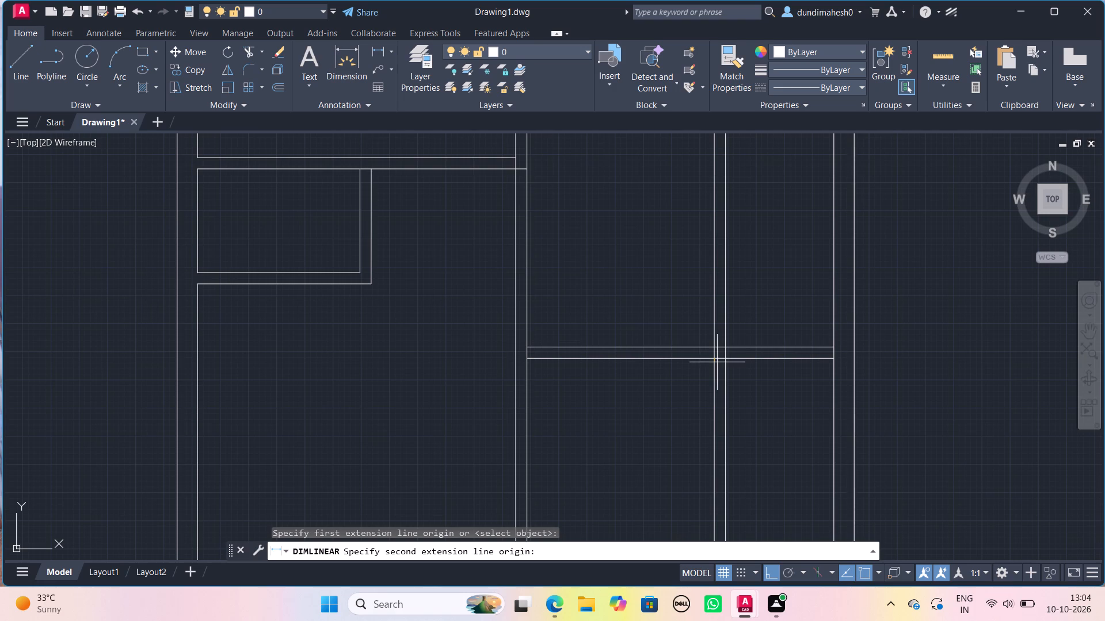
pyautogui.click(531, 357)
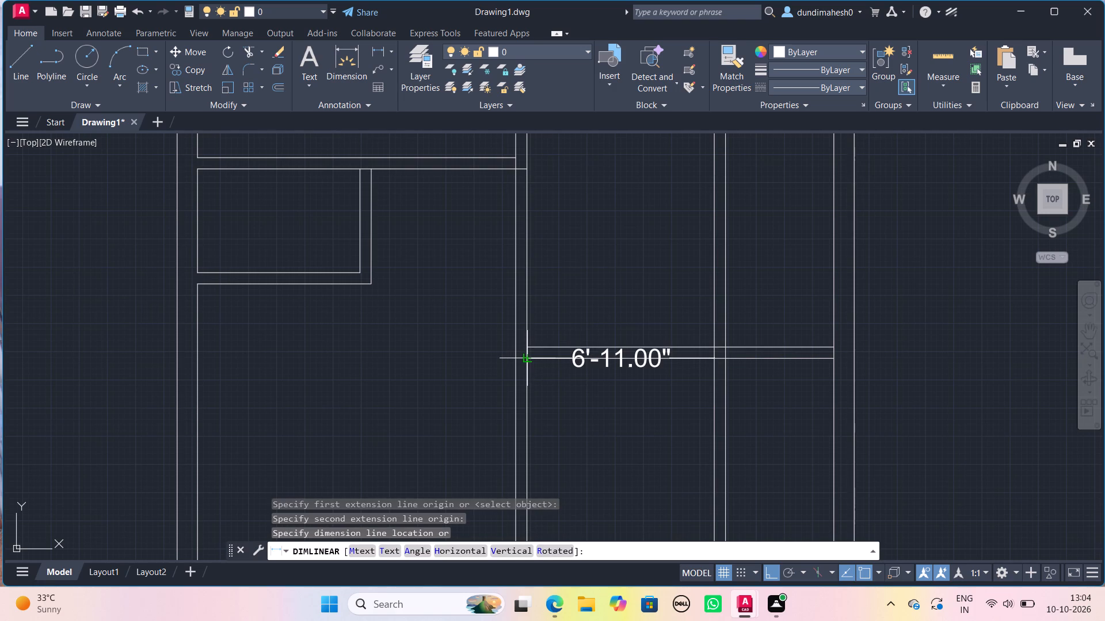
pyautogui.press('Escape')
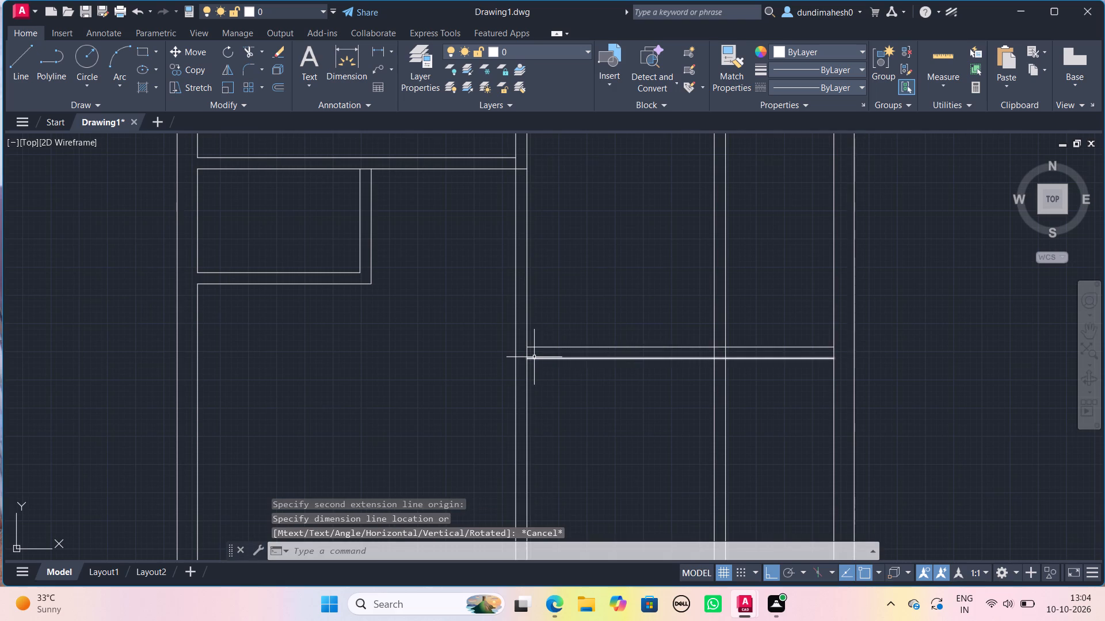
# Offset the lower line of the horizontal partition in the plan's right-hand part downward by 7'4".
pyautogui.scroll(-4, 537, 357)
pyautogui.moveTo(592, 382); pyautogui.dragTo(598, 355, button='middle')
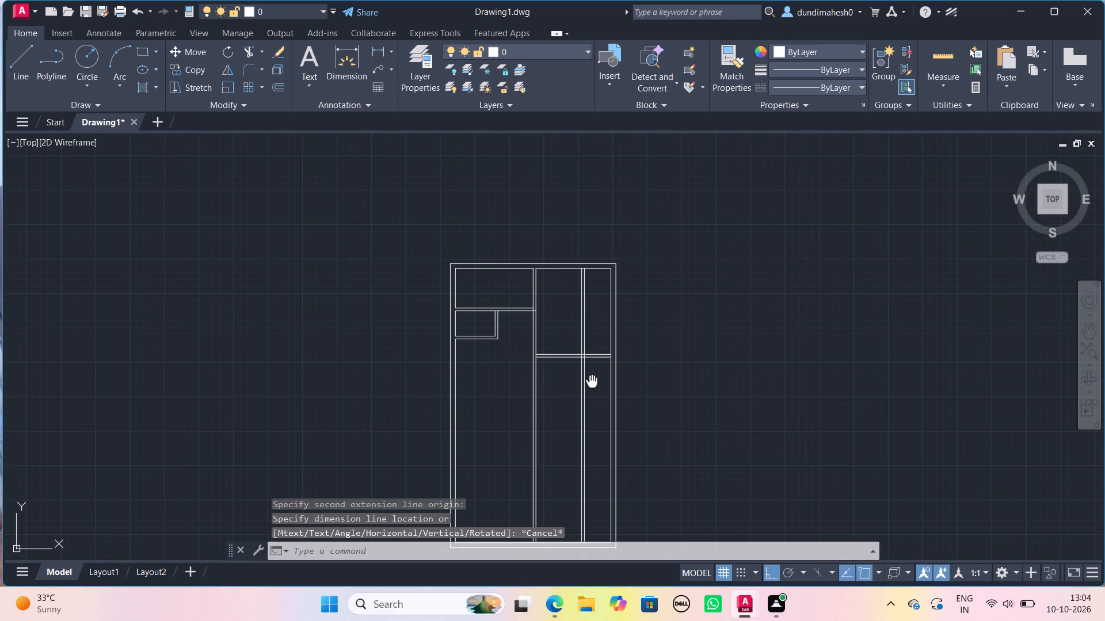
pyautogui.moveTo(598, 355); pyautogui.dragTo(599, 349, button='middle')
pyautogui.press('o')
pyautogui.press('Return')
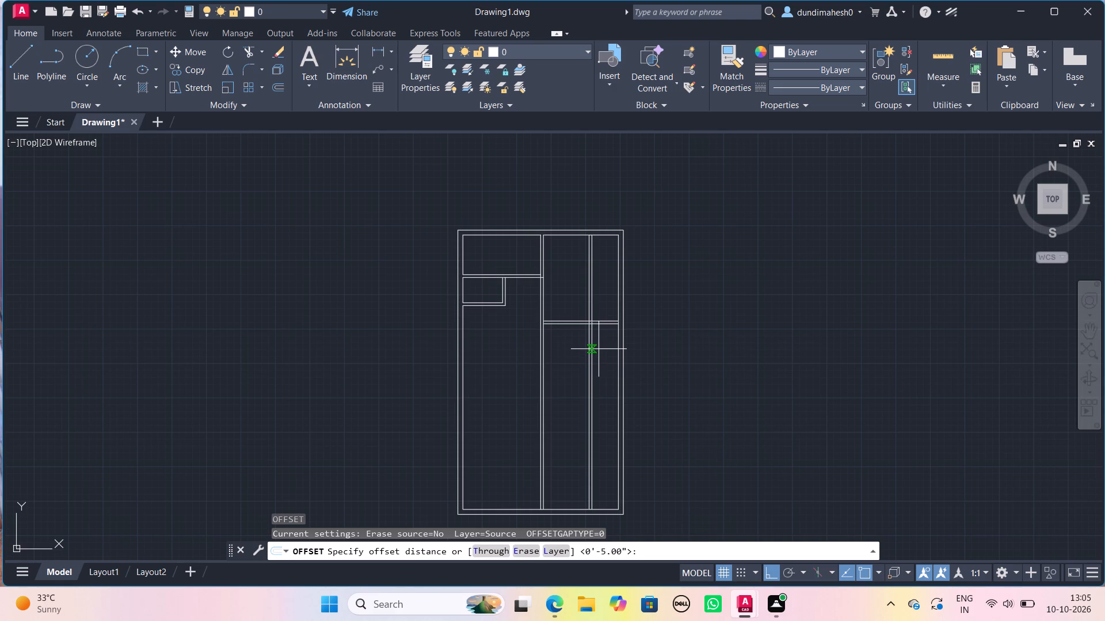
pyautogui.write("7'")
pyautogui.press('4')
pyautogui.hotkey('shift', '"')
pyautogui.press('Return')
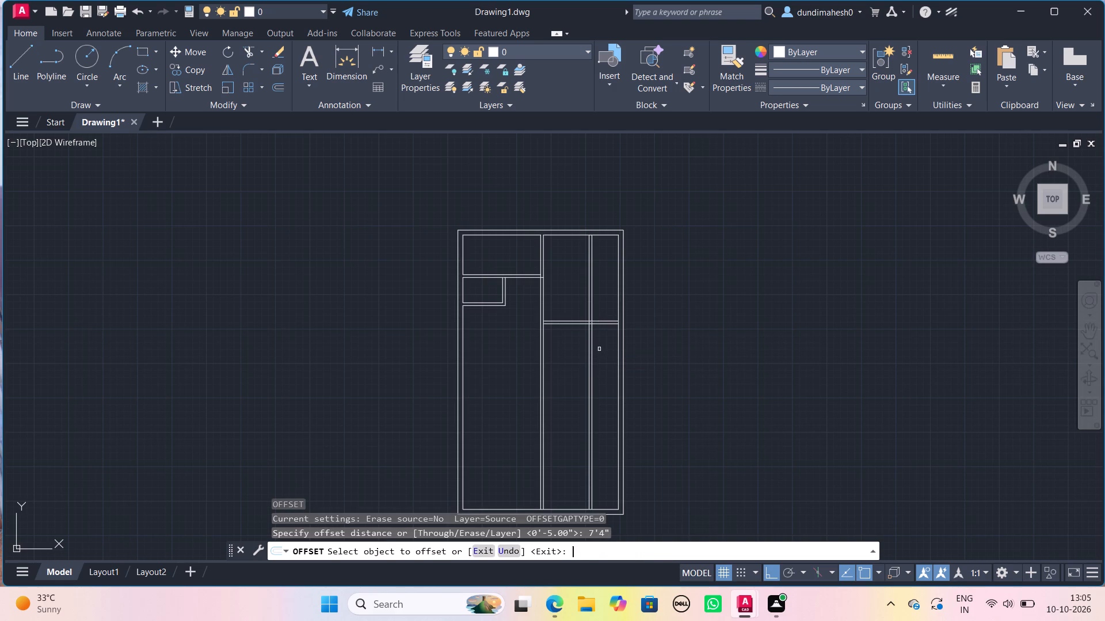
pyautogui.scroll(3, 600, 346)
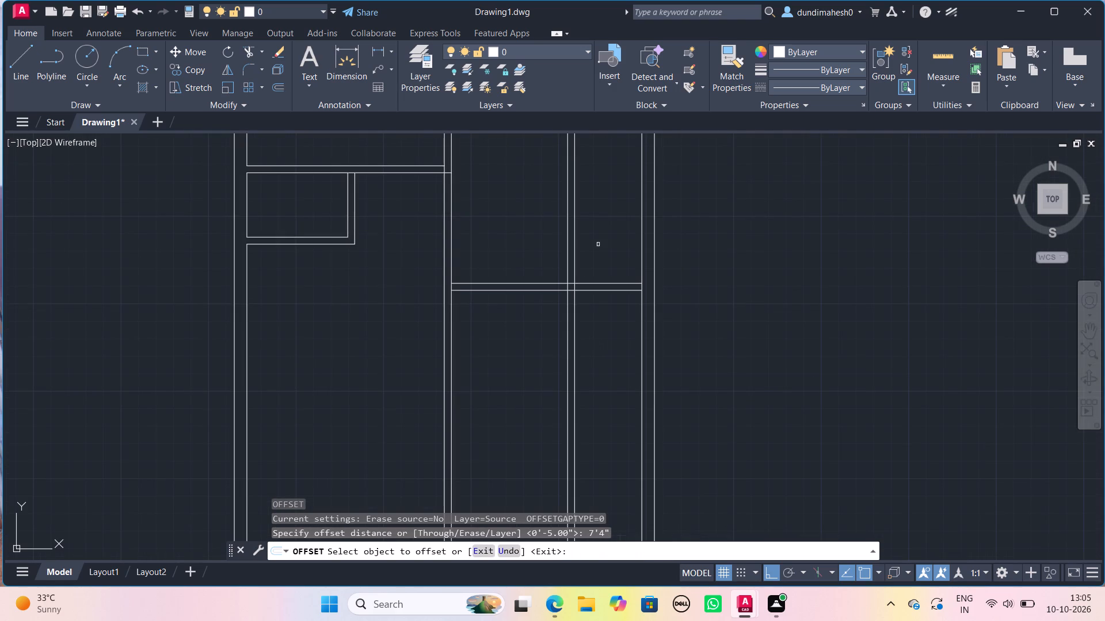
pyautogui.click(608, 289)
pyautogui.click(604, 364)
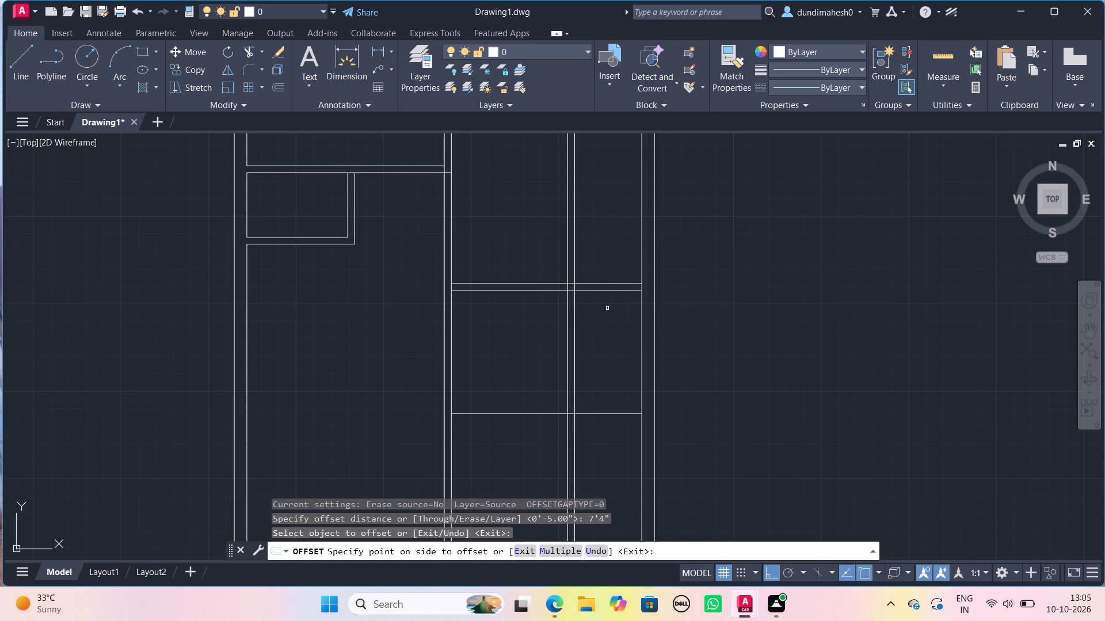
pyautogui.press('space')
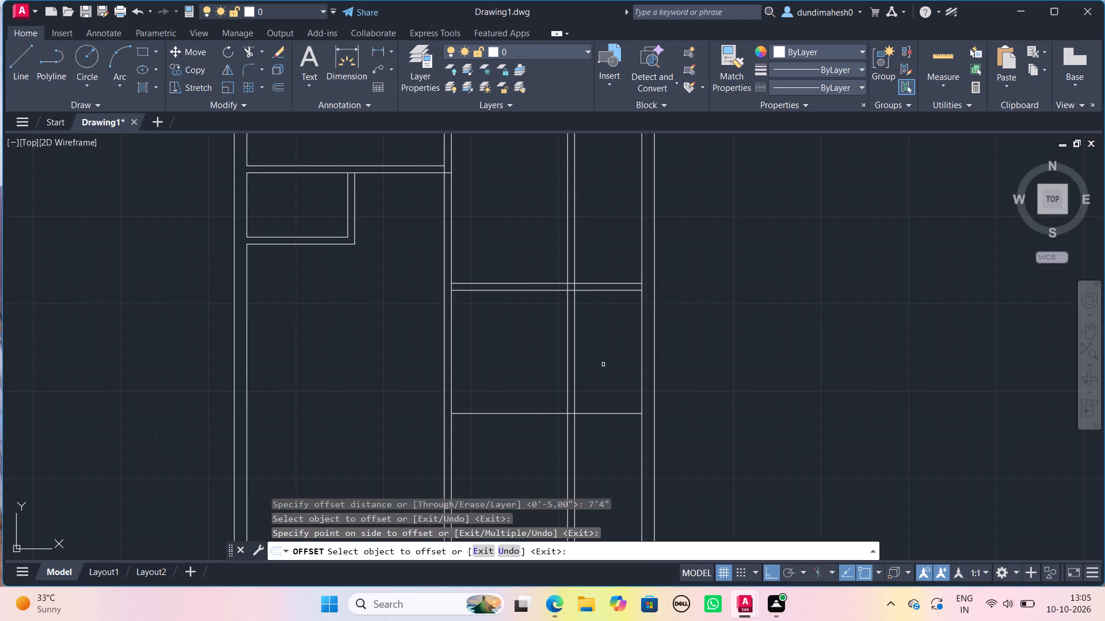
# Offset the new horizontal line in the right-hand part downward by 5" to form a second partition.
pyautogui.press('space')
pyautogui.press('5')
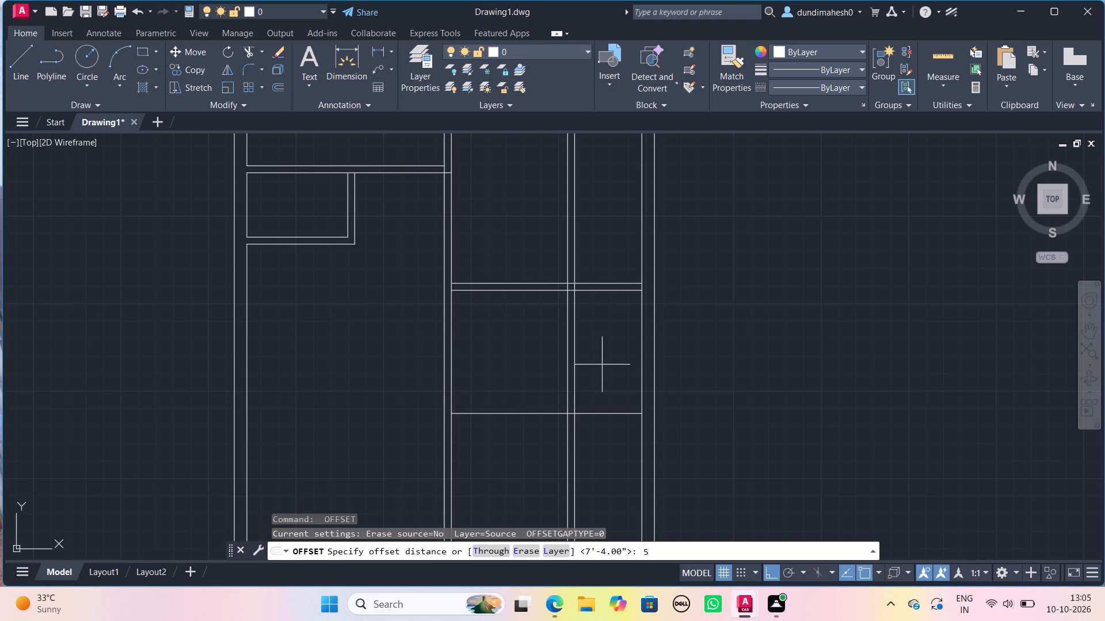
pyautogui.hotkey('shift', '"')
pyautogui.press('Return')
pyautogui.scroll(-1, 603, 365)
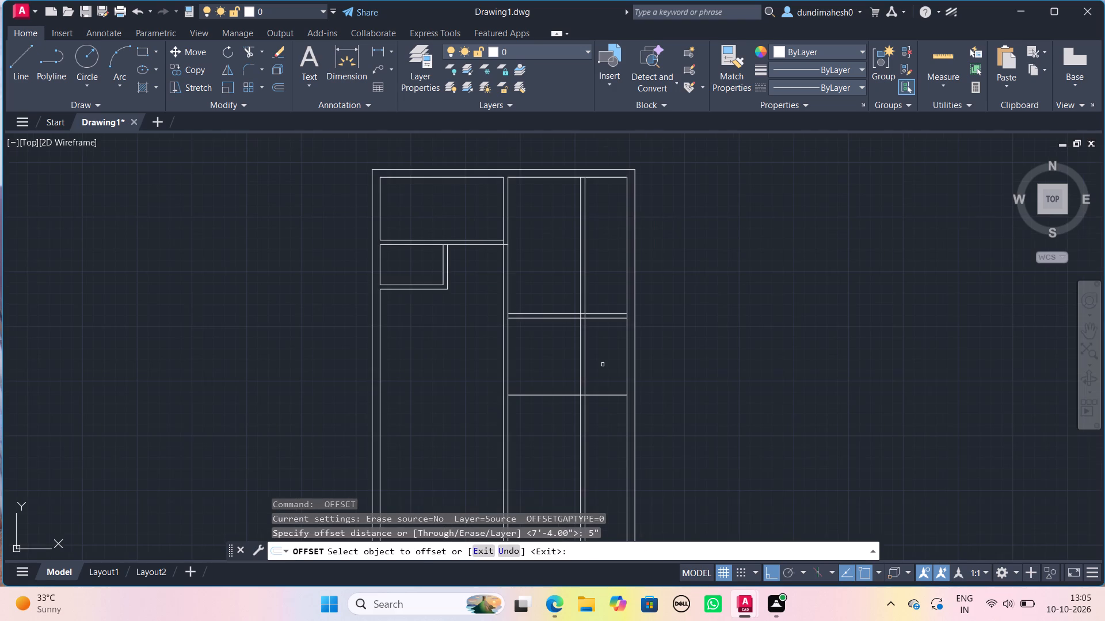
pyautogui.moveTo(603, 365); pyautogui.dragTo(551, 250, button='middle')
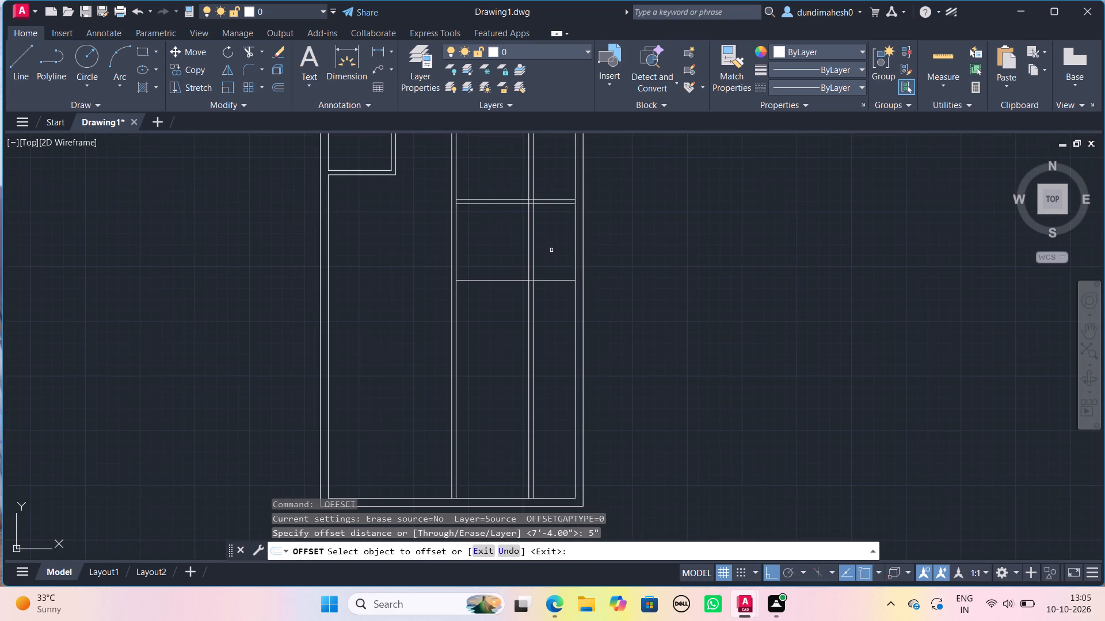
pyautogui.click(558, 279)
pyautogui.click(555, 330)
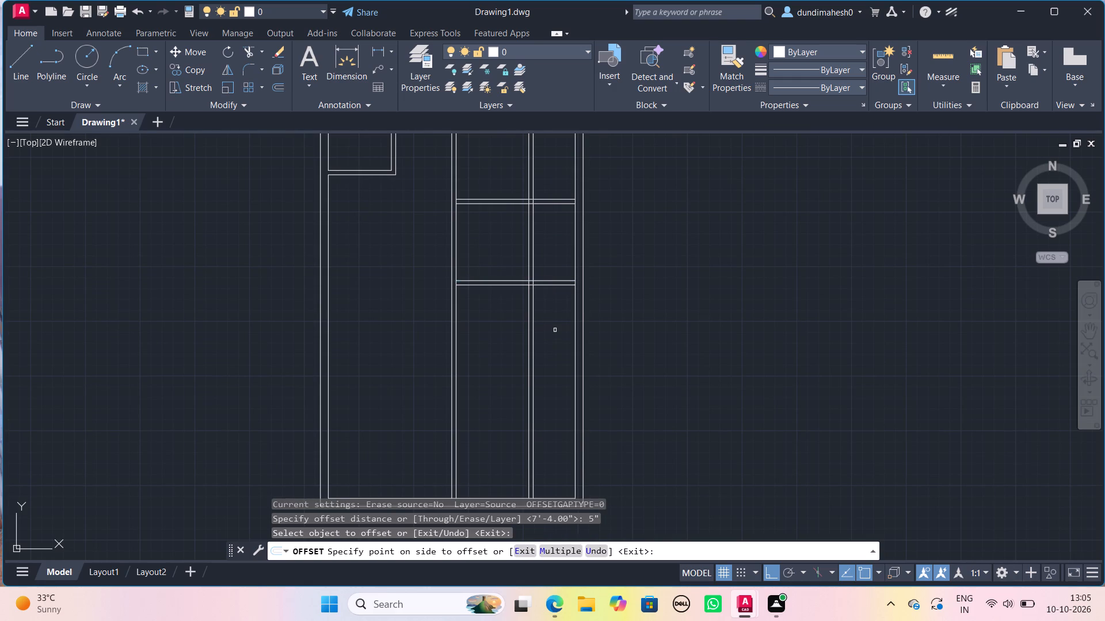
pyautogui.press('space')
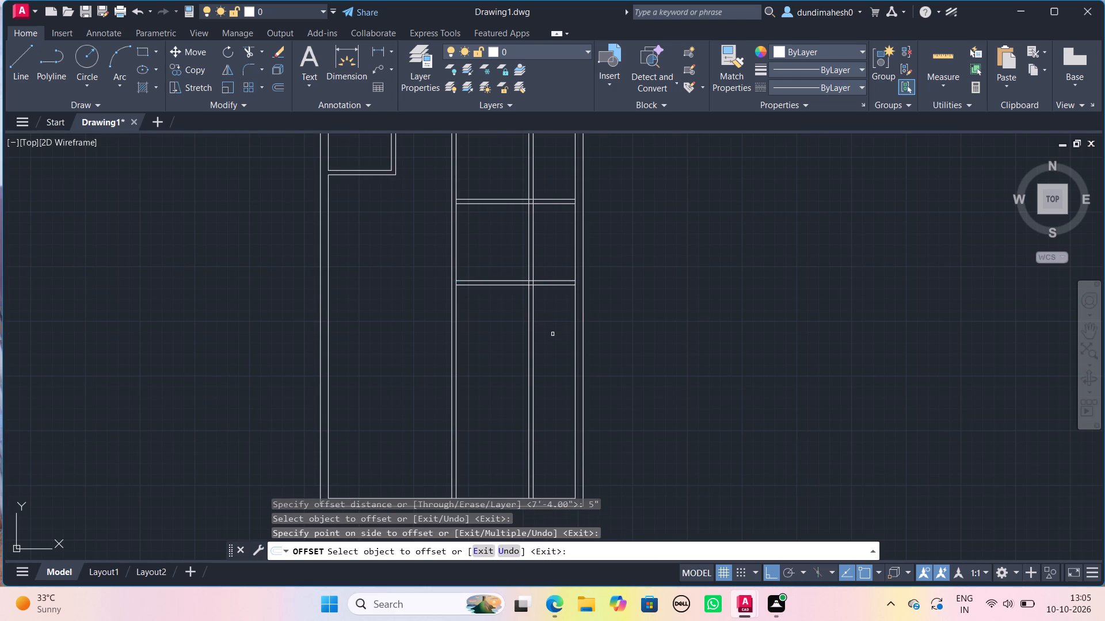
# Offset the second horizontal partition's lower line in the right-hand part downward by 13'4".
pyautogui.press('space')
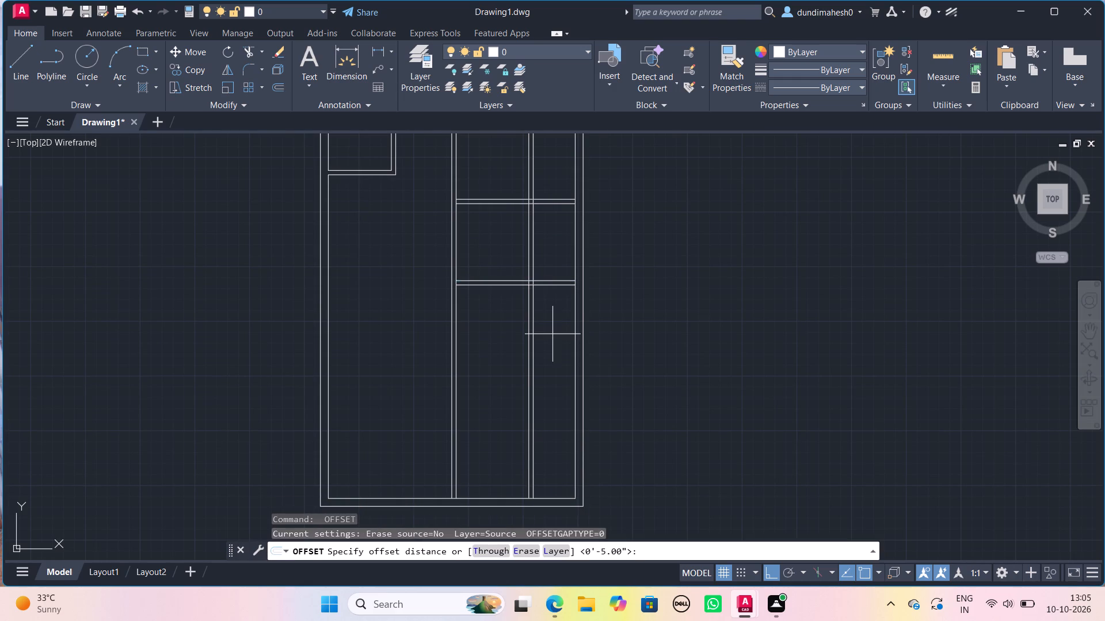
pyautogui.write("13'4")
pyautogui.hotkey('shift', '"')
pyautogui.hotkey('shift', 'Return')
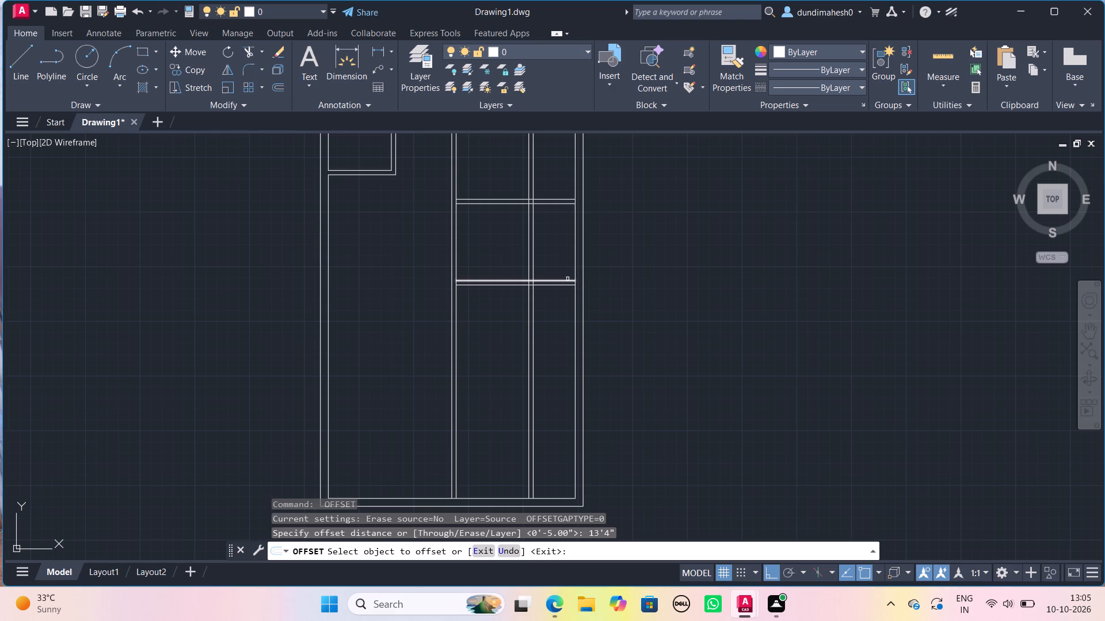
pyautogui.click(569, 286)
pyautogui.click(564, 347)
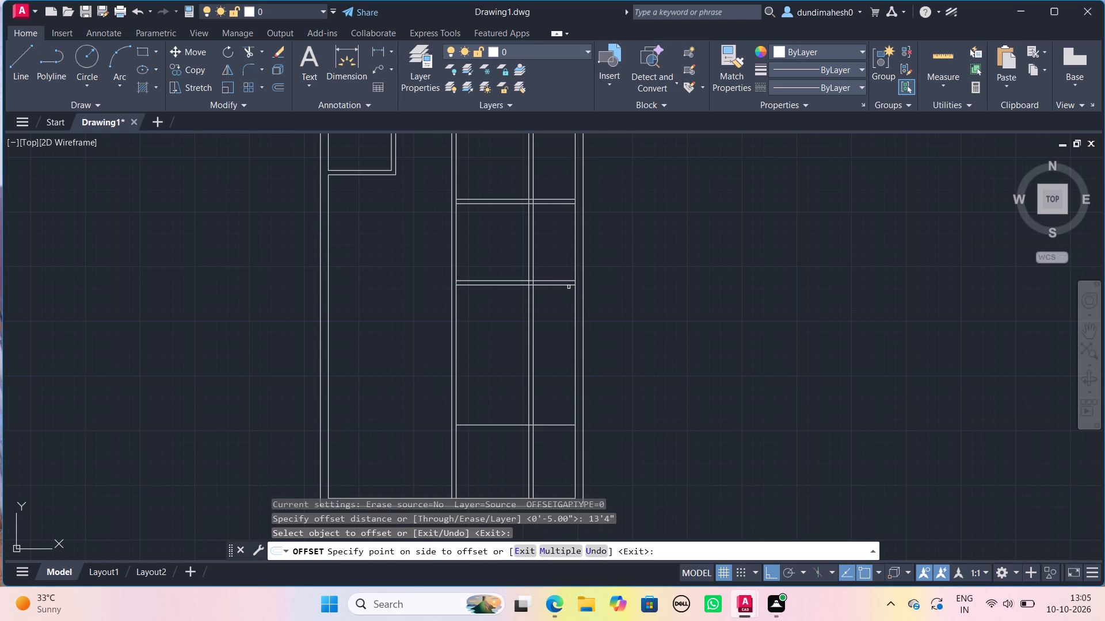
pyautogui.press('space')
# Offset the lowest new horizontal line in the right-hand part downward by 5" to form a third partition.
pyautogui.press('space')
pyautogui.write('5"')
pyautogui.press('Return')
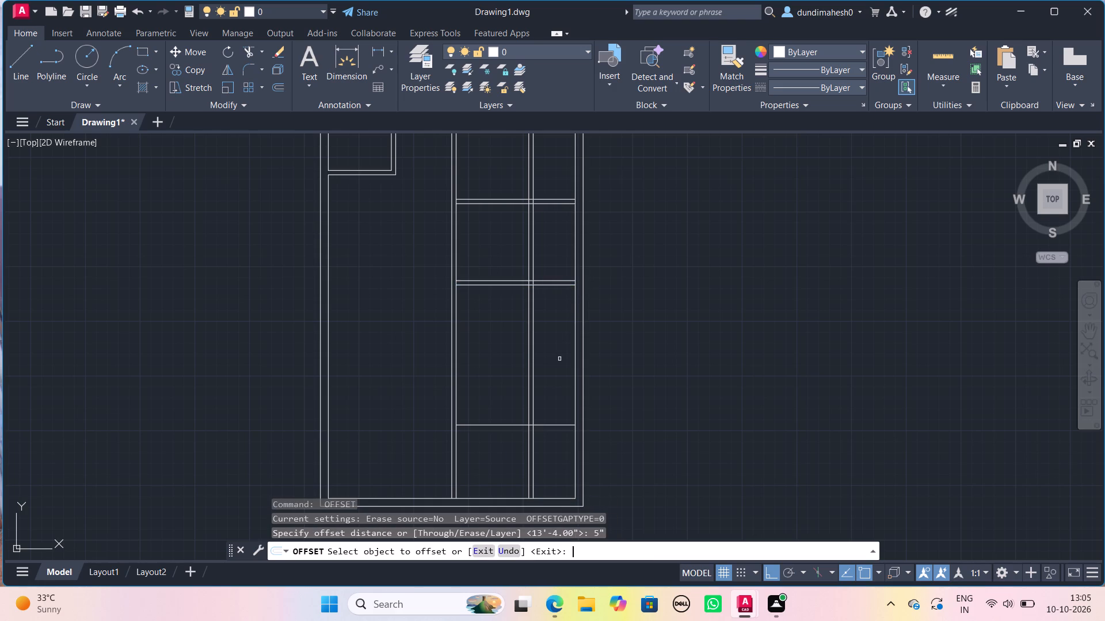
pyautogui.click(517, 422)
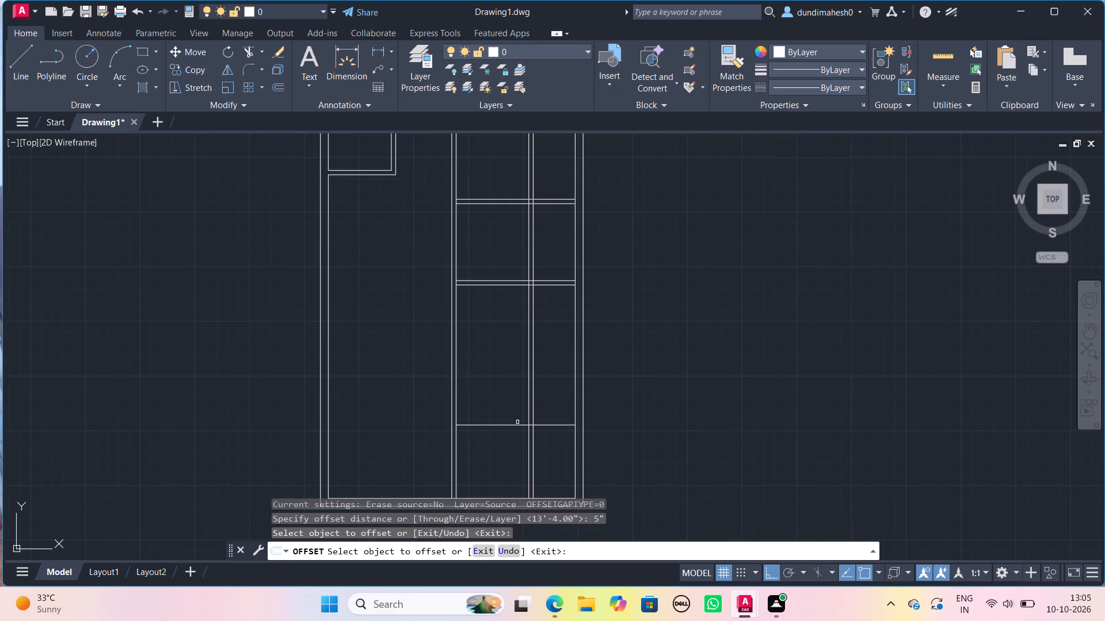
pyautogui.click(521, 427)
pyautogui.click(513, 465)
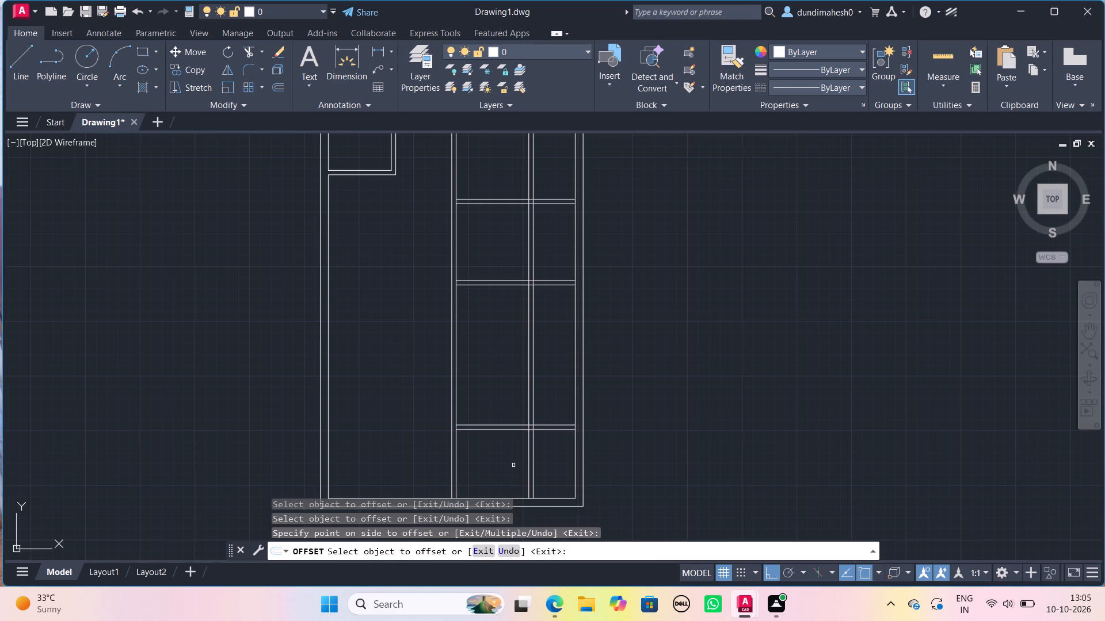
pyautogui.press('space')
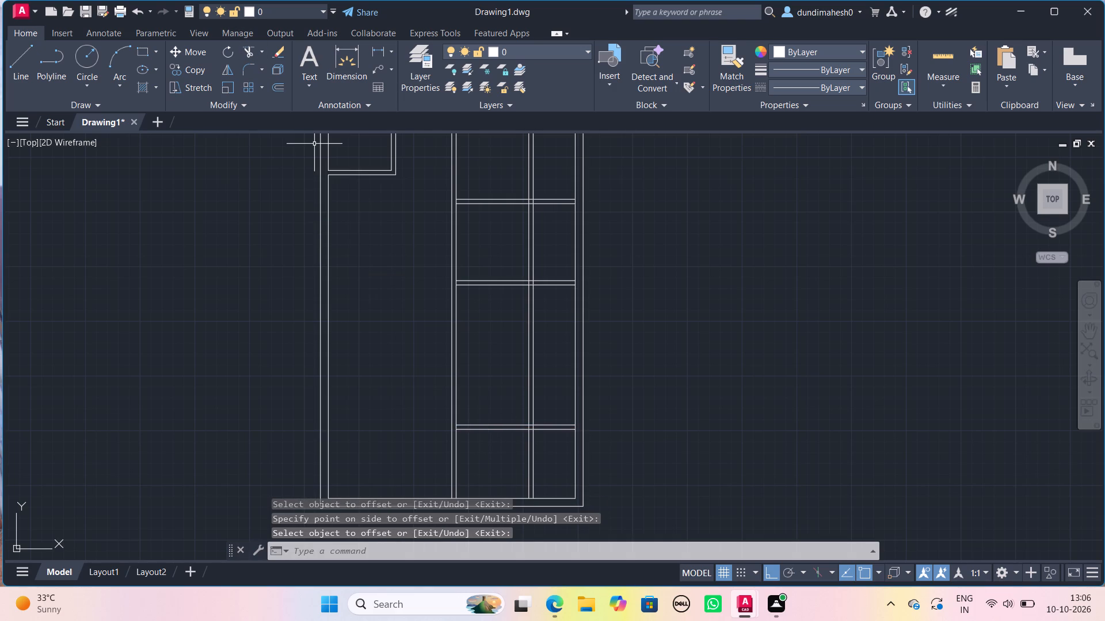
# Offset the lower outside line of the small upper-left room downward by 10'1".
pyautogui.moveTo(330, 205); pyautogui.dragTo(394, 255, button='middle')
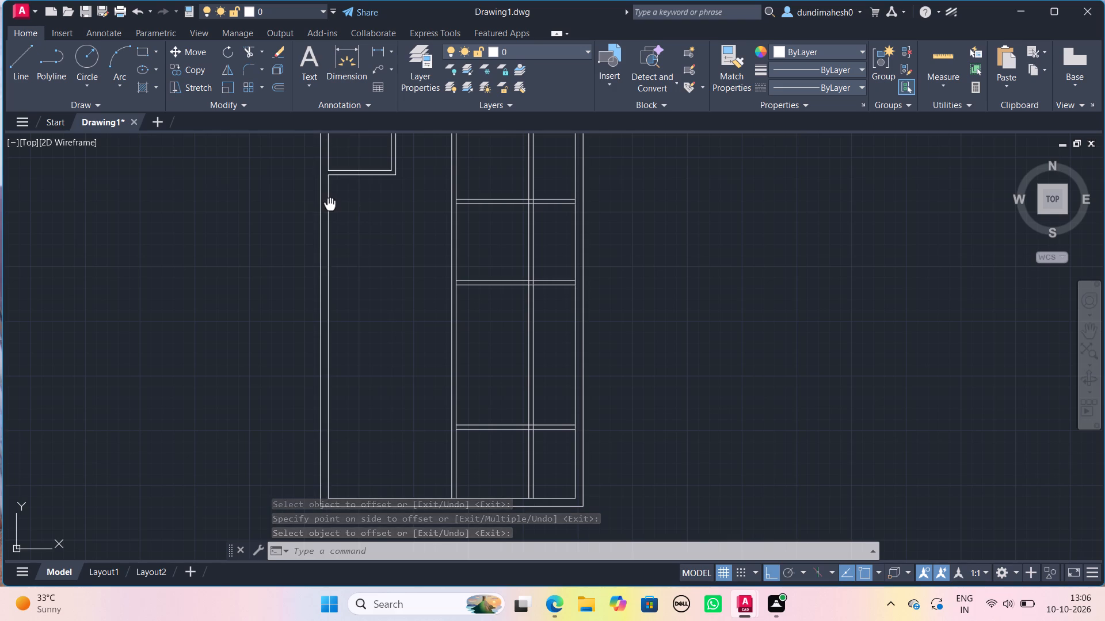
pyautogui.moveTo(394, 255); pyautogui.dragTo(399, 320, button='middle')
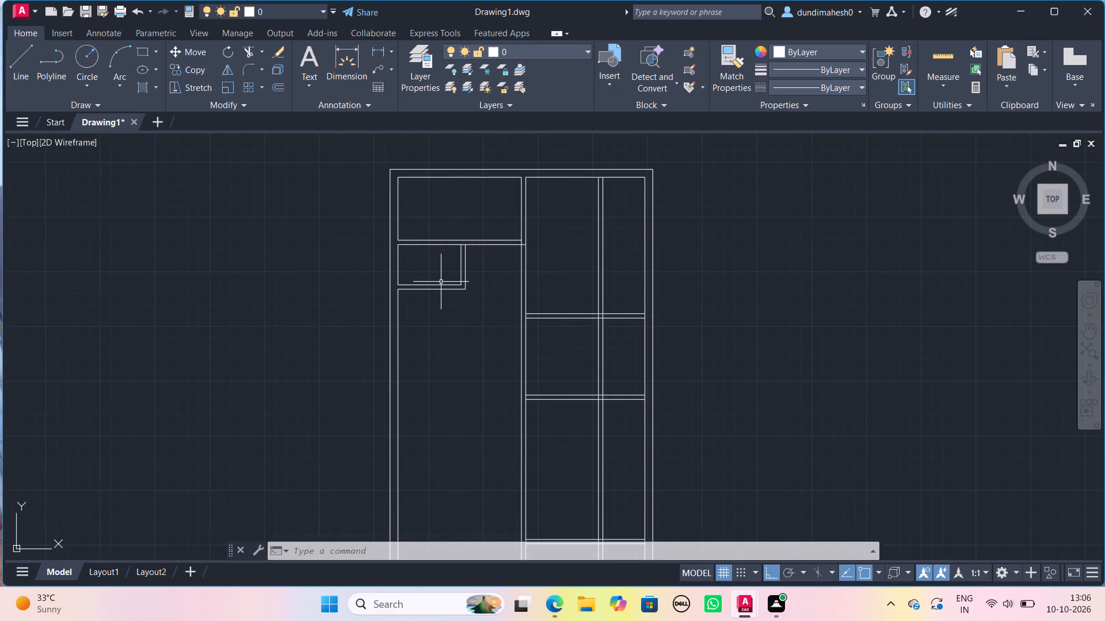
pyautogui.press('o')
pyautogui.press('Return')
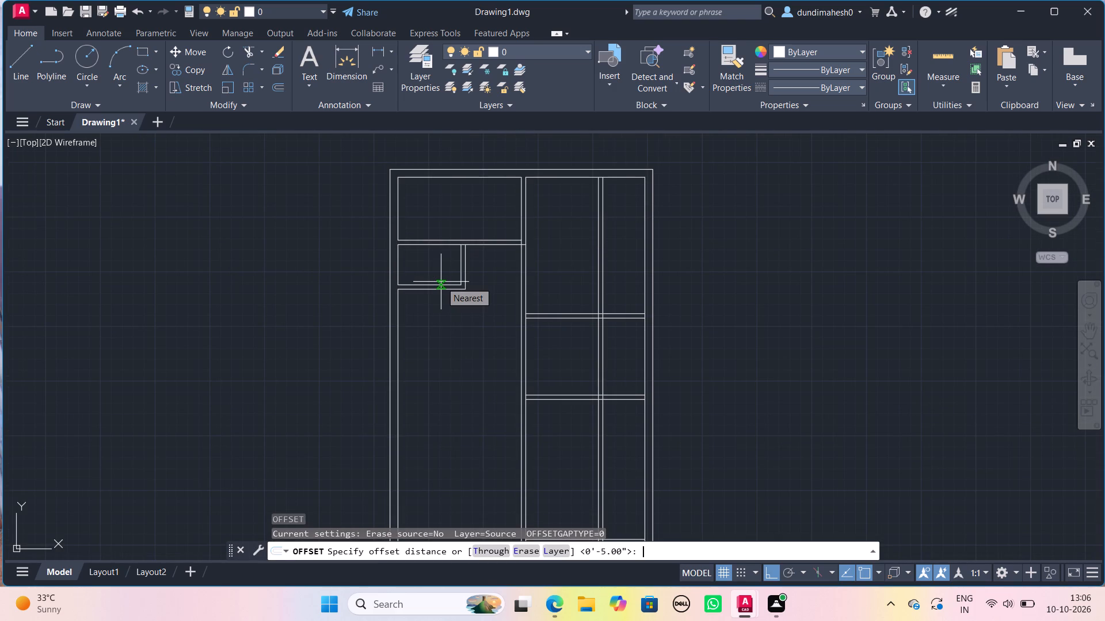
pyautogui.press('1')
pyautogui.press('0')
pyautogui.press("'")
pyautogui.press('1')
pyautogui.hotkey('shift', '"')
pyautogui.press('Return')
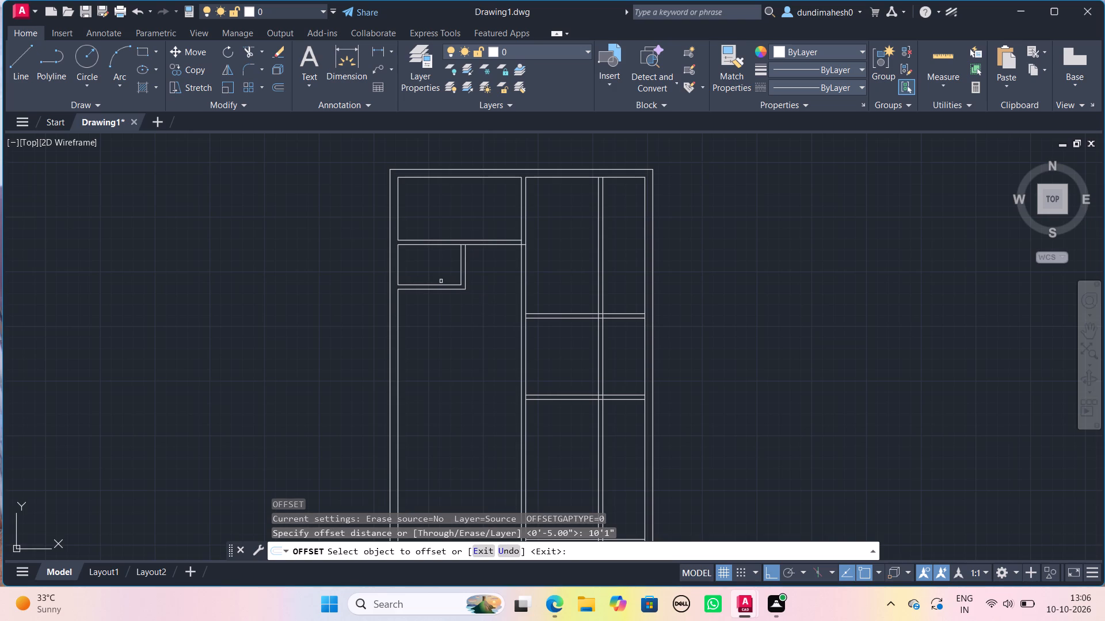
pyautogui.click(447, 289)
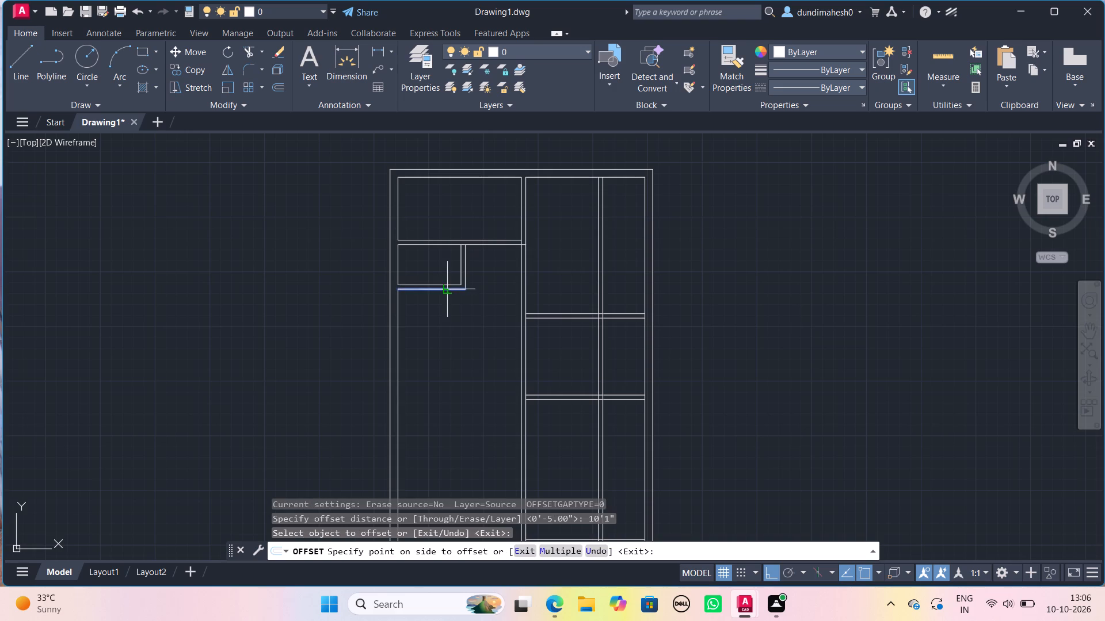
pyautogui.click(436, 362)
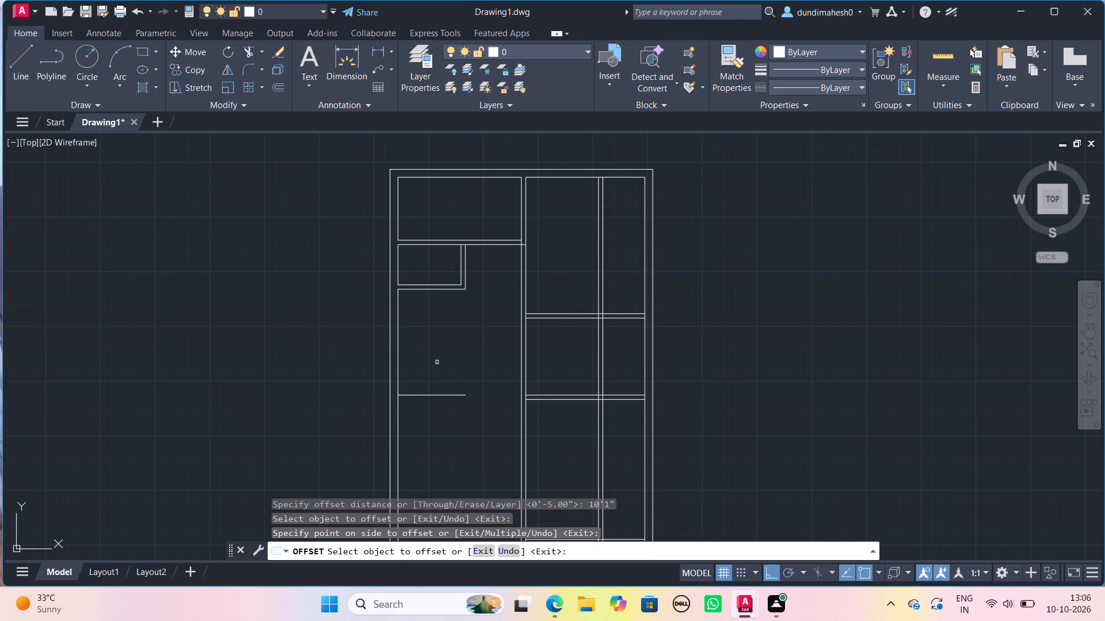
pyautogui.press('Escape')
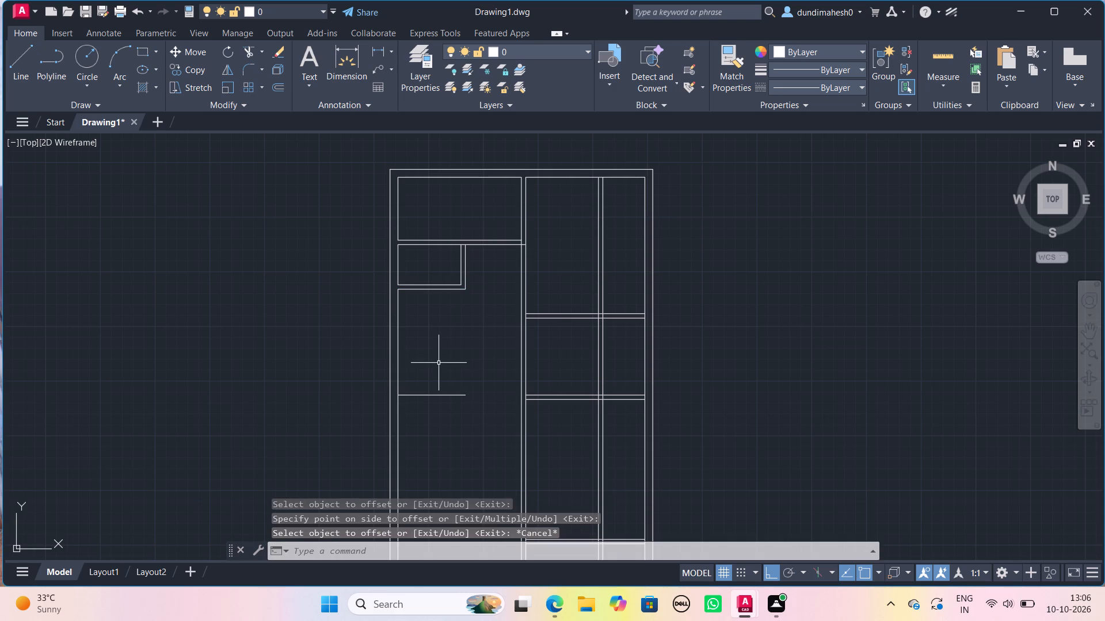
# Offset the new short horizontal line in the left-hand part downward by 5" to form a partition.
pyautogui.press('space')
pyautogui.write('5"')
pyautogui.press('Return')
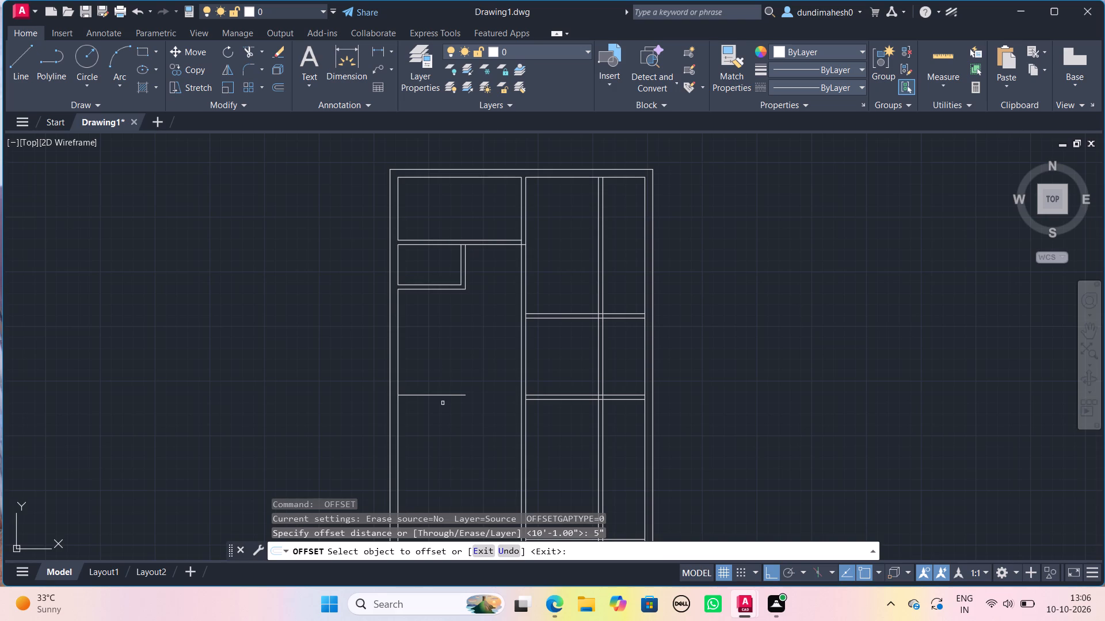
pyautogui.click(432, 396)
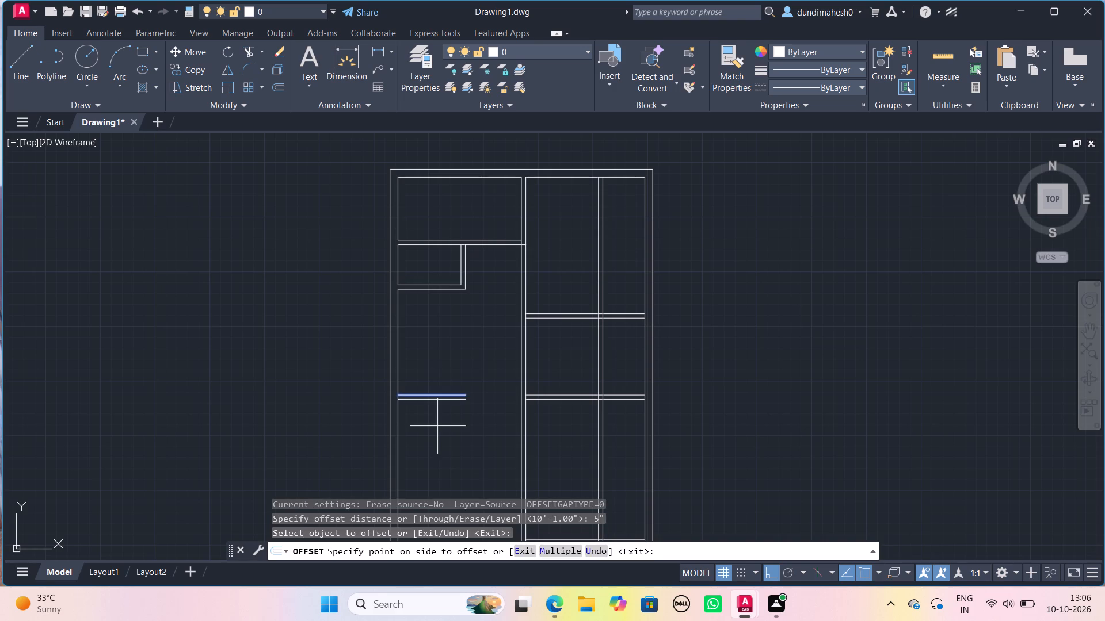
pyautogui.click(441, 462)
pyautogui.press('Escape')
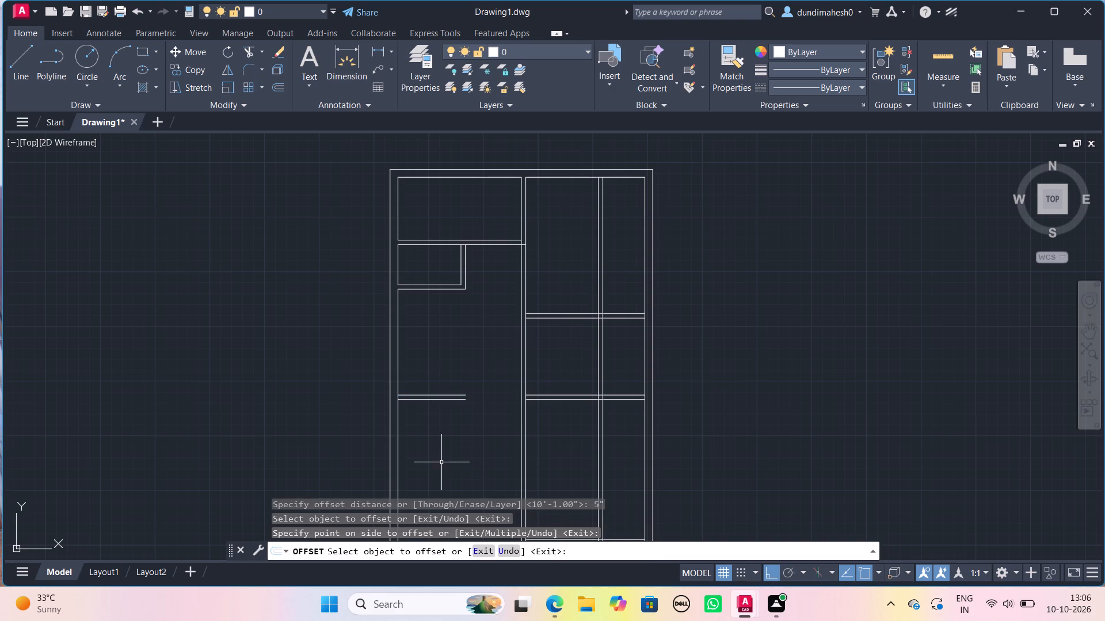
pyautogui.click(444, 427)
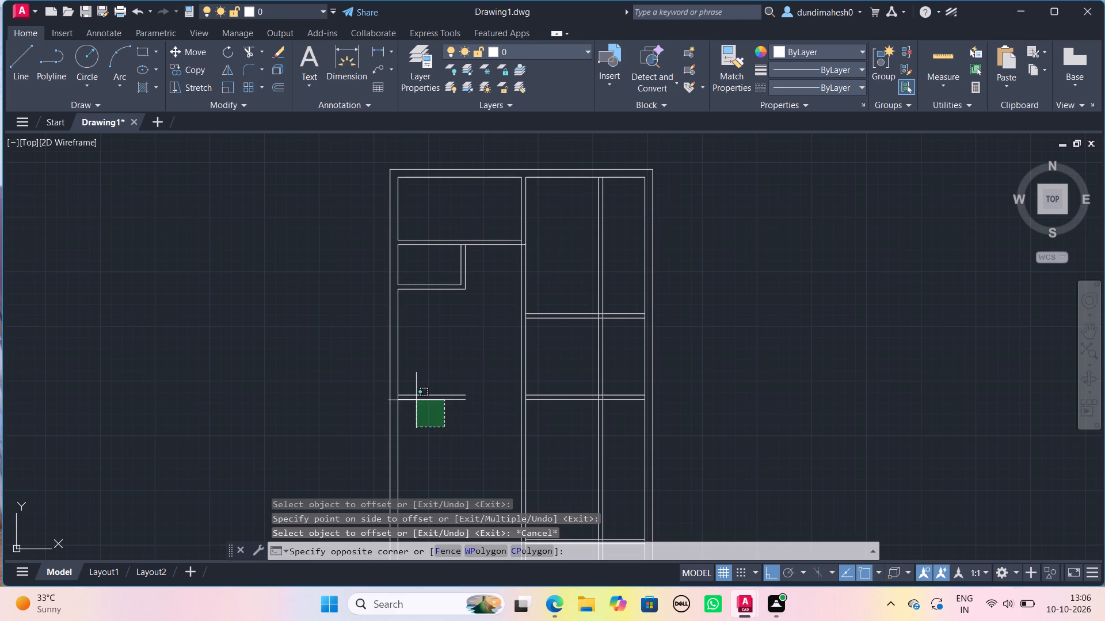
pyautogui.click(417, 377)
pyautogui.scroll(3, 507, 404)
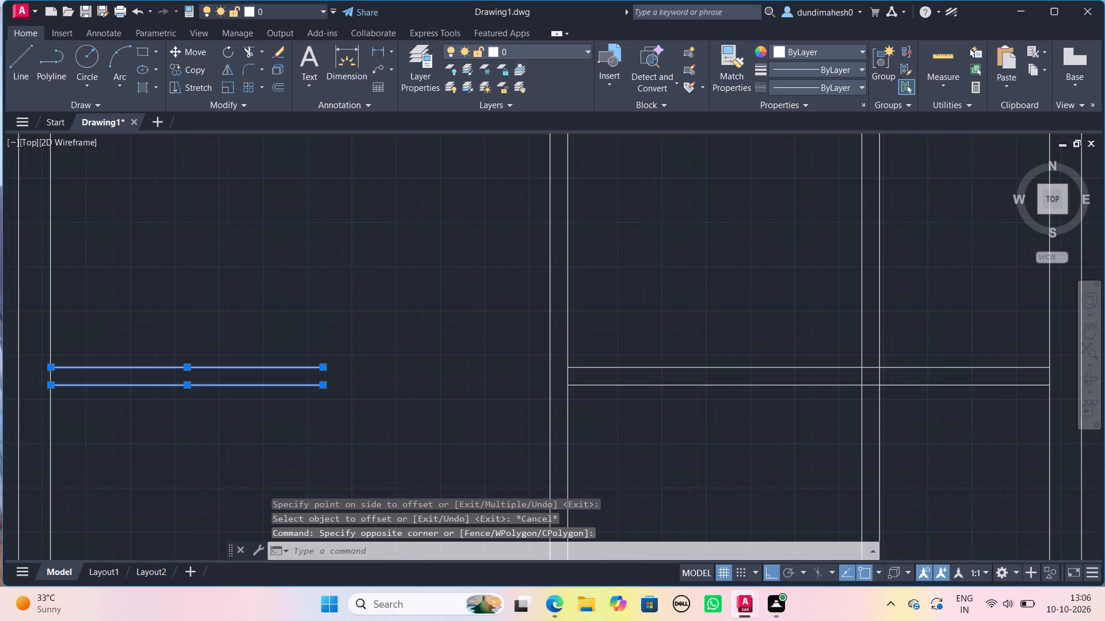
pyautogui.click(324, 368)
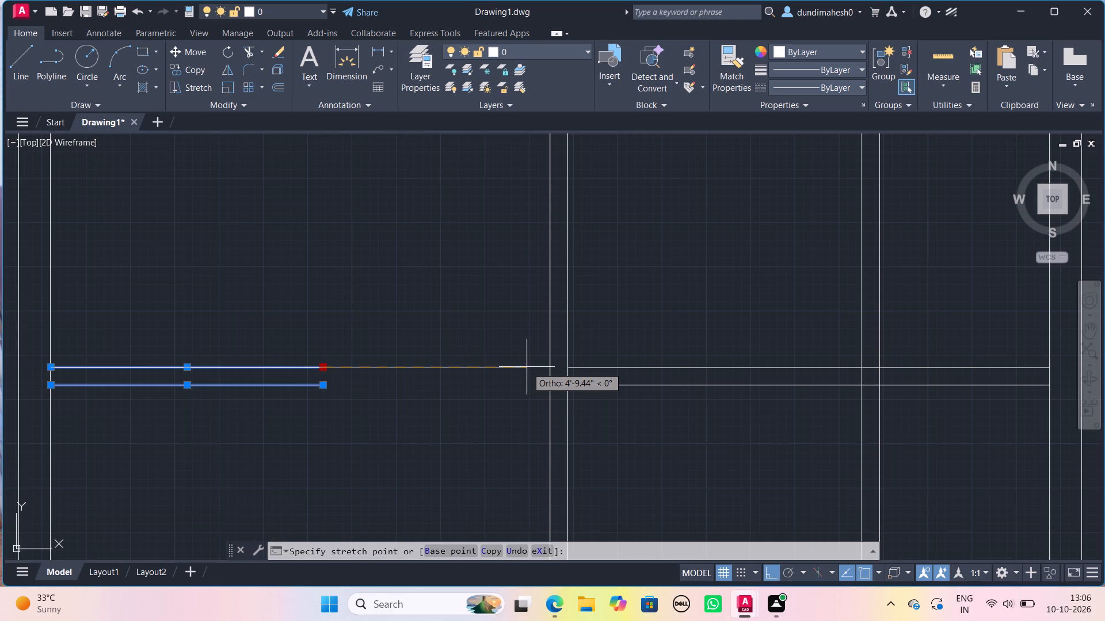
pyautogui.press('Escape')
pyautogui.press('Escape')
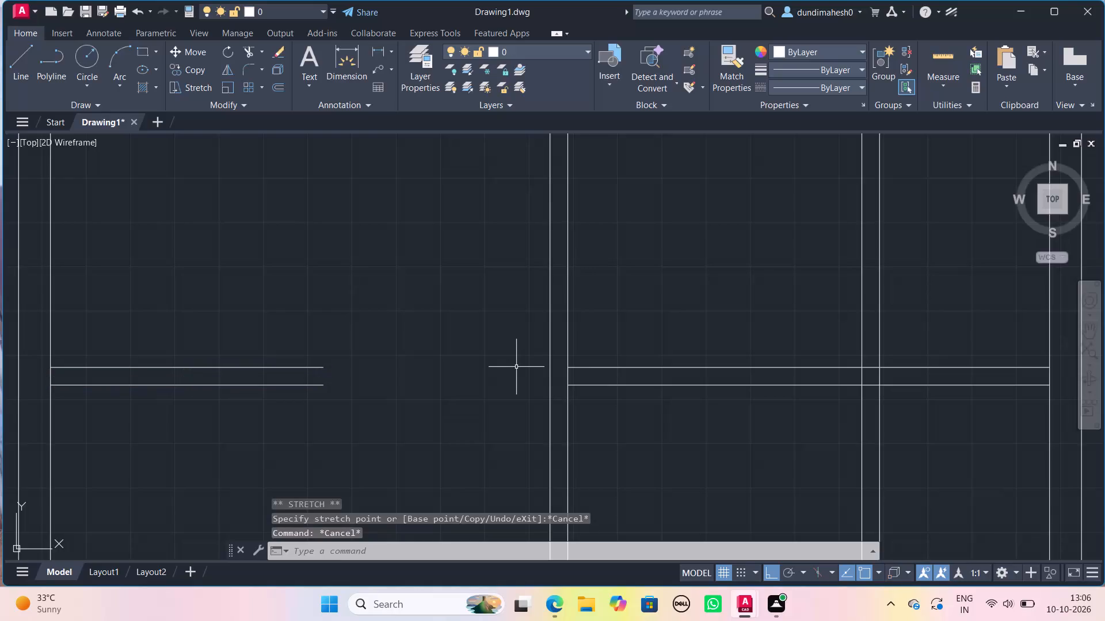
# Draw a short vertical line closing the open end of the lower short horizontal partition in the left-hand part.
pyautogui.scroll(-3, 506, 367)
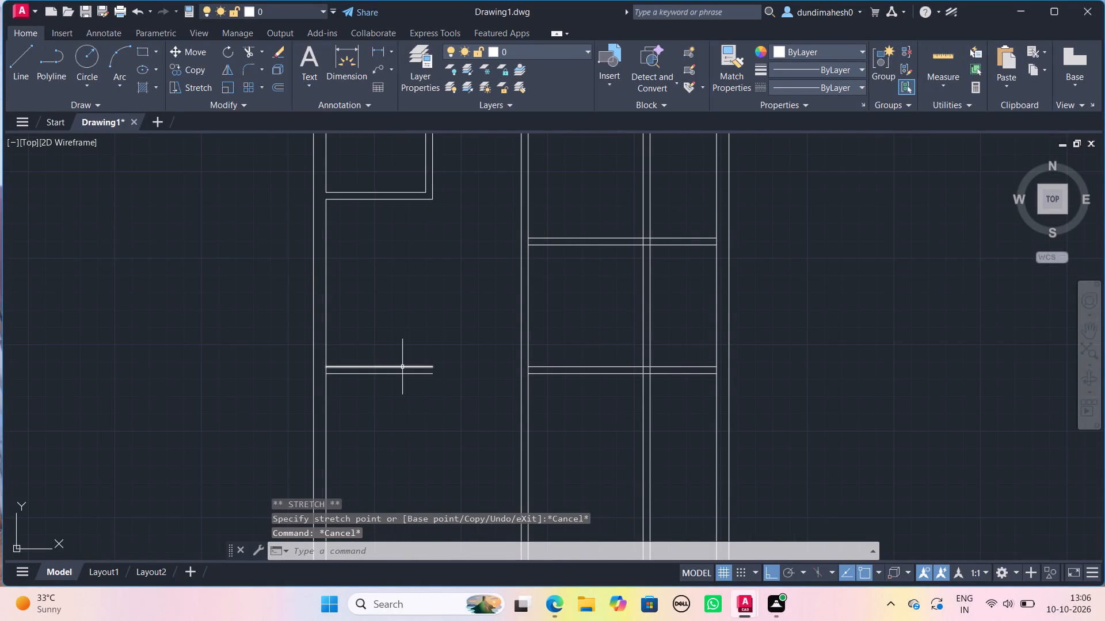
pyautogui.scroll(1, 402, 367)
pyautogui.press('l')
pyautogui.press('Return')
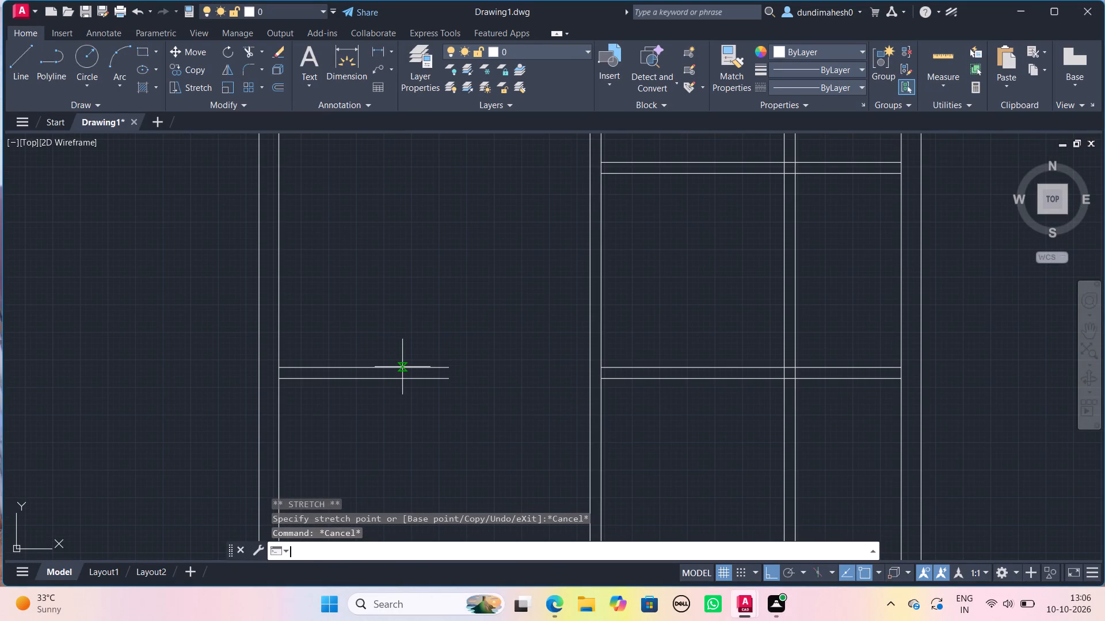
pyautogui.scroll(3, 486, 417)
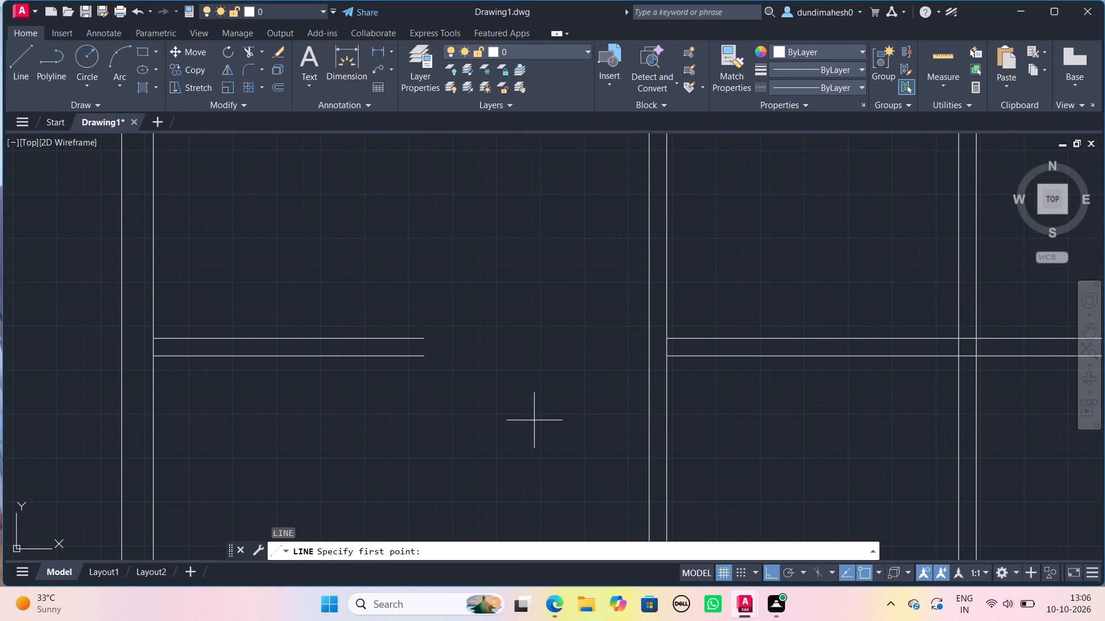
pyautogui.click(425, 354)
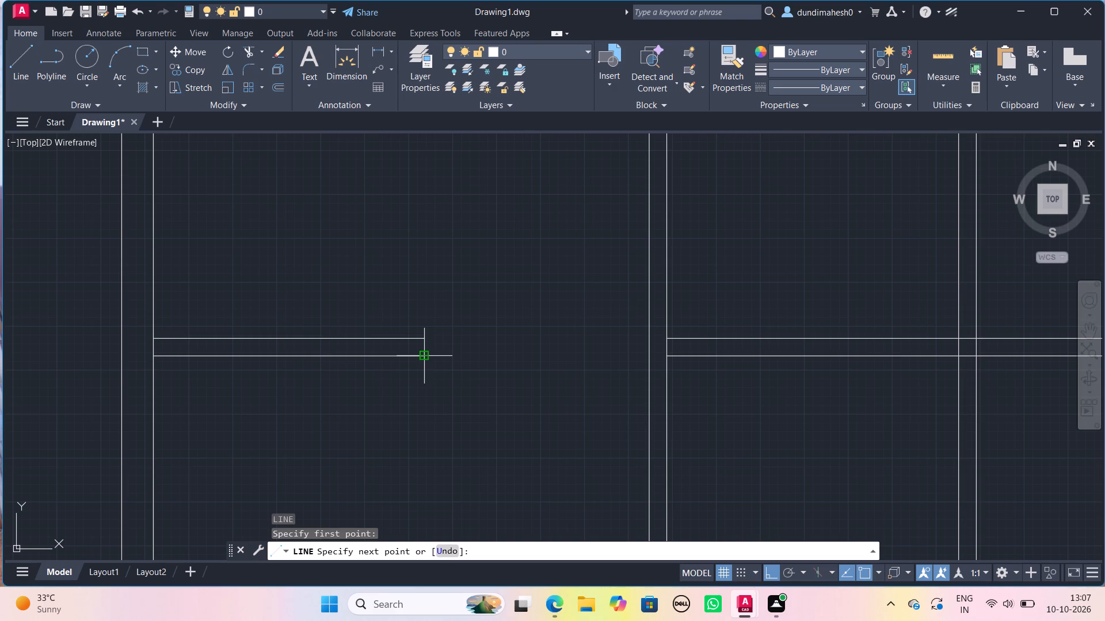
pyautogui.click(425, 339)
pyautogui.press('Escape')
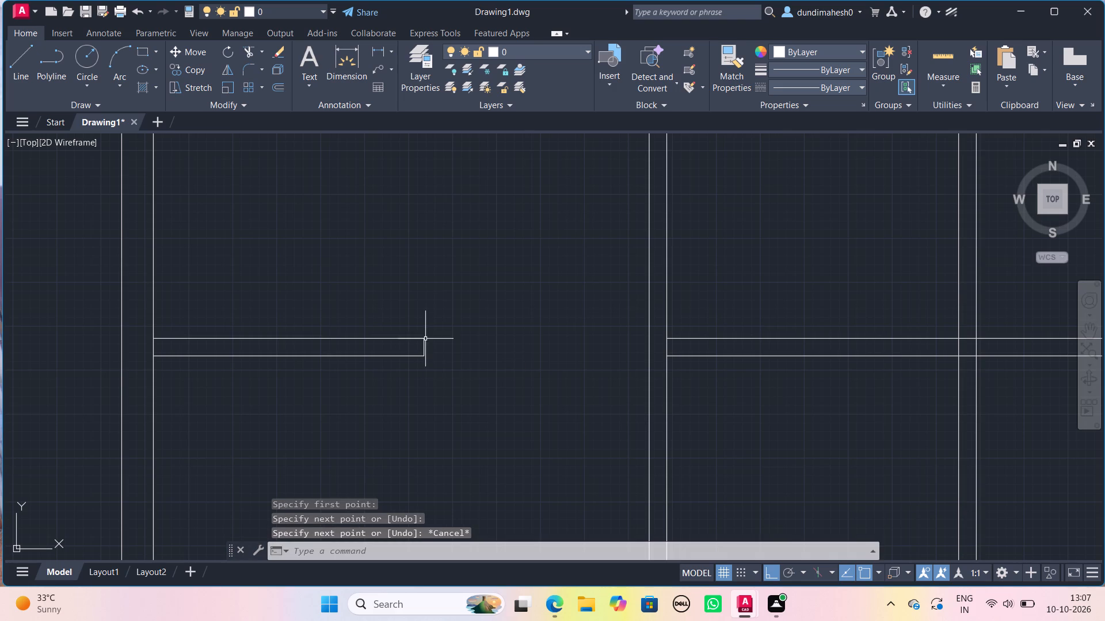
# Trim the central partition's right line and both lines of the right-hand vertical partition below the lowest horizontal partition.
pyautogui.scroll(-4, 427, 382)
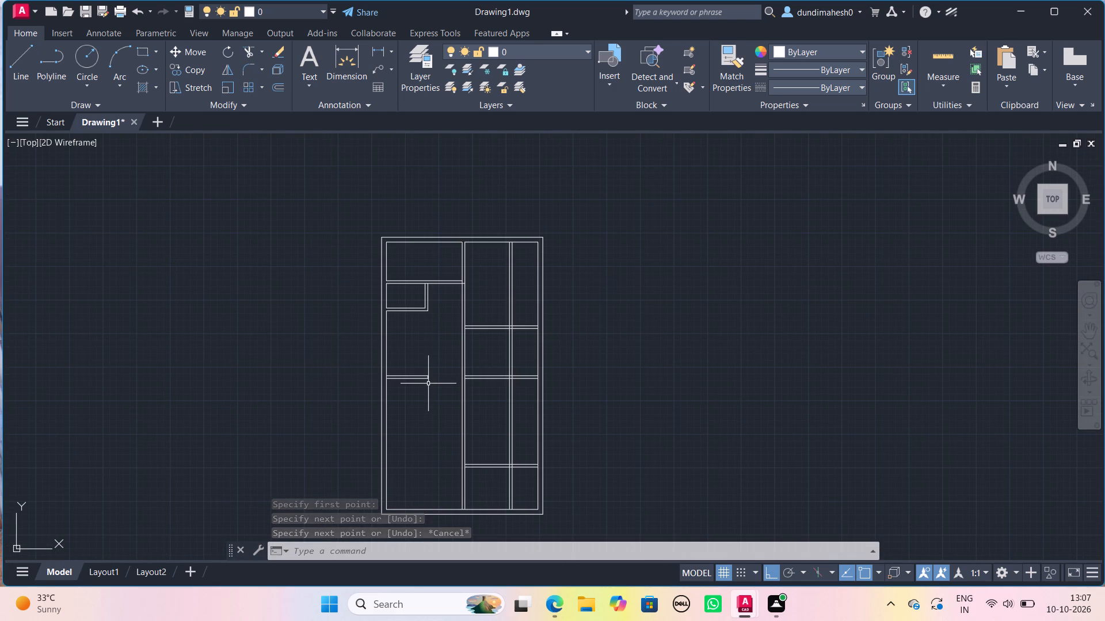
pyautogui.write('trim')
pyautogui.press('Return')
pyautogui.press('Return')
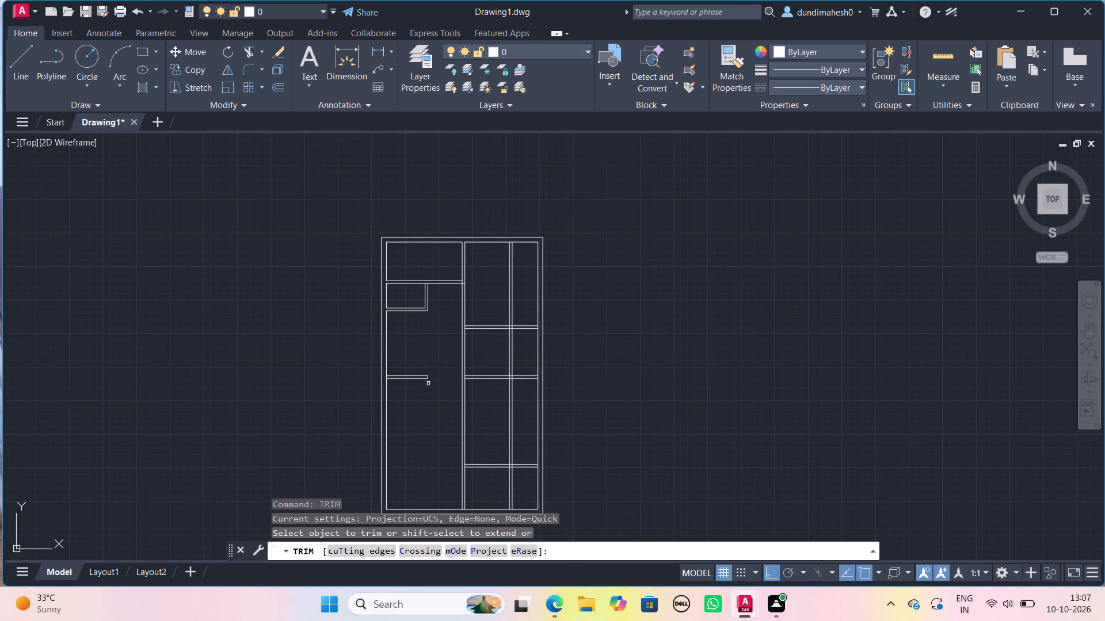
pyautogui.moveTo(586, 524); pyautogui.dragTo(582, 427, button='middle')
pyautogui.scroll(2, 550, 423)
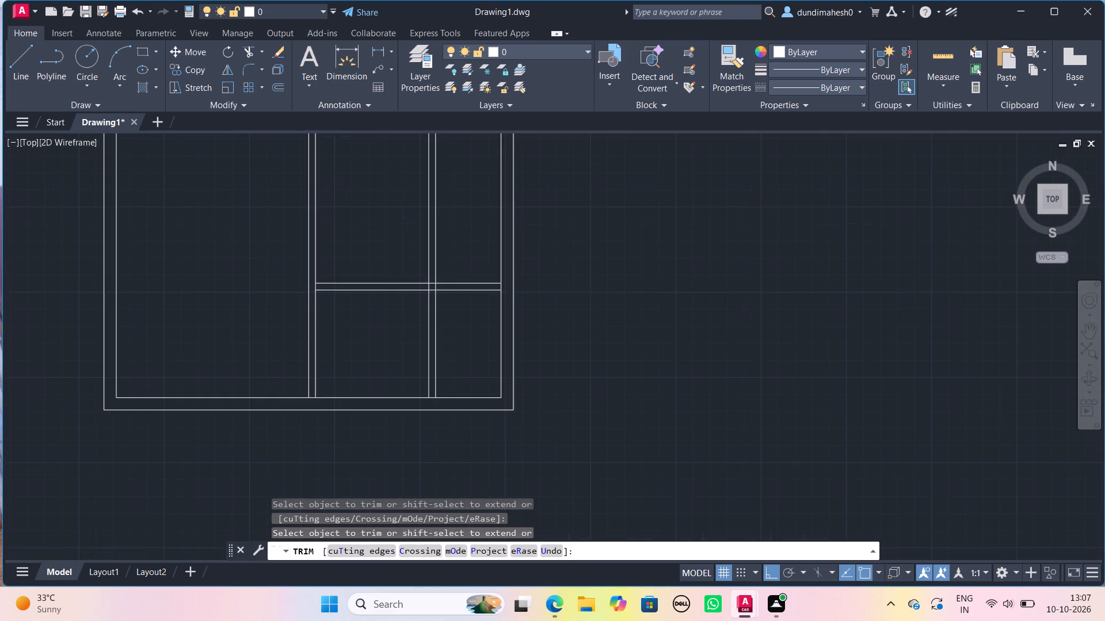
pyautogui.click(460, 353)
pyautogui.click(312, 344)
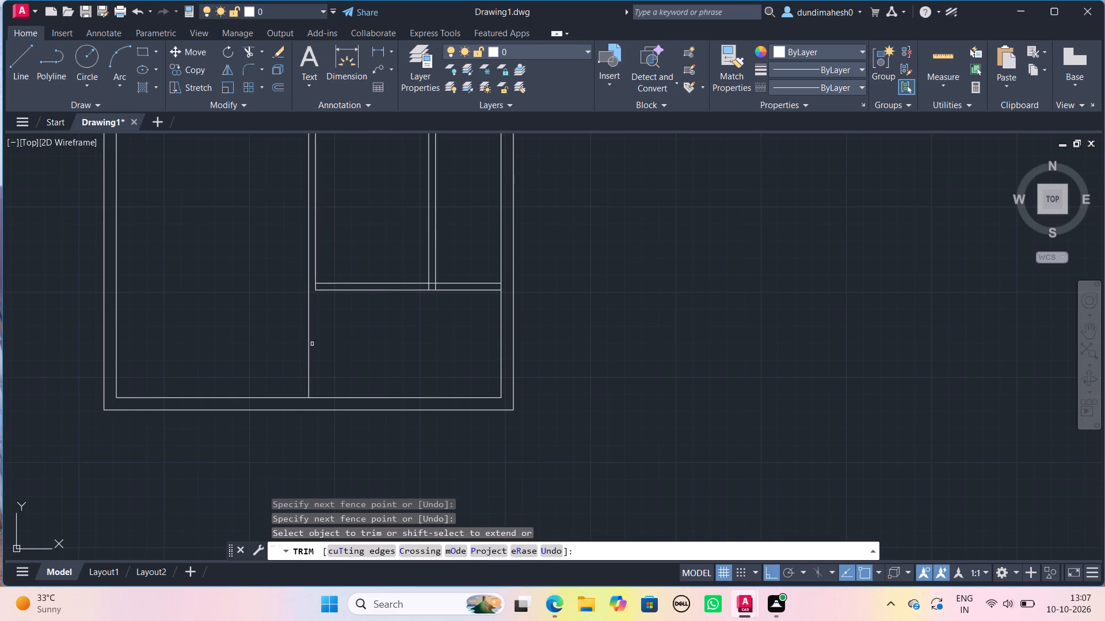
pyautogui.press('Escape')
# Stretch the left end of the lowest horizontal partition's lower line to the central partition's left line.
pyautogui.scroll(2, 329, 343)
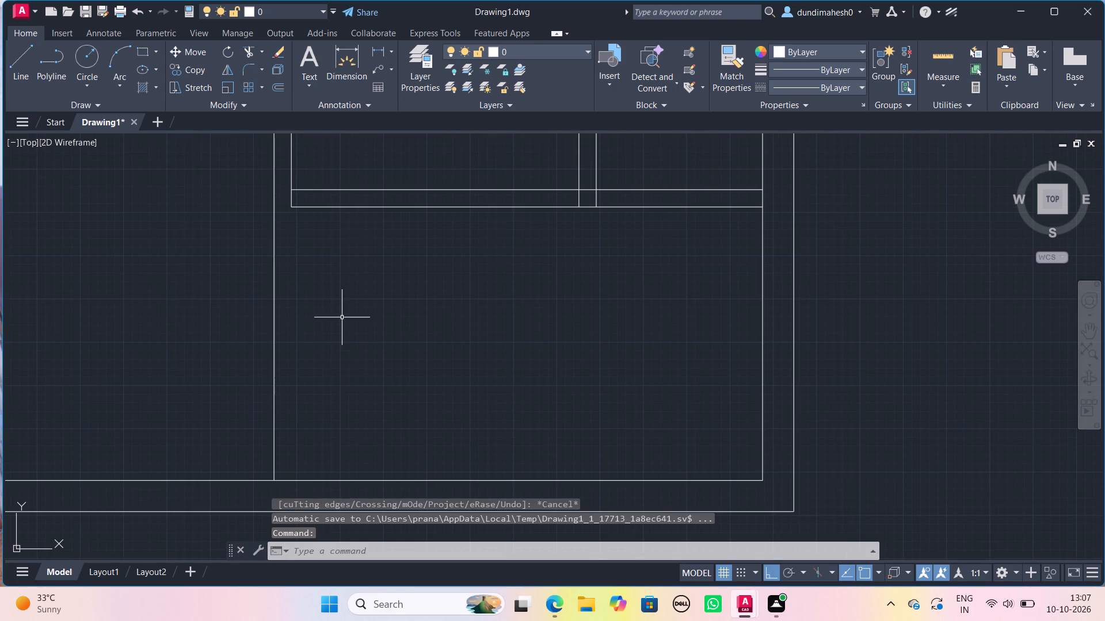
pyautogui.click(353, 227)
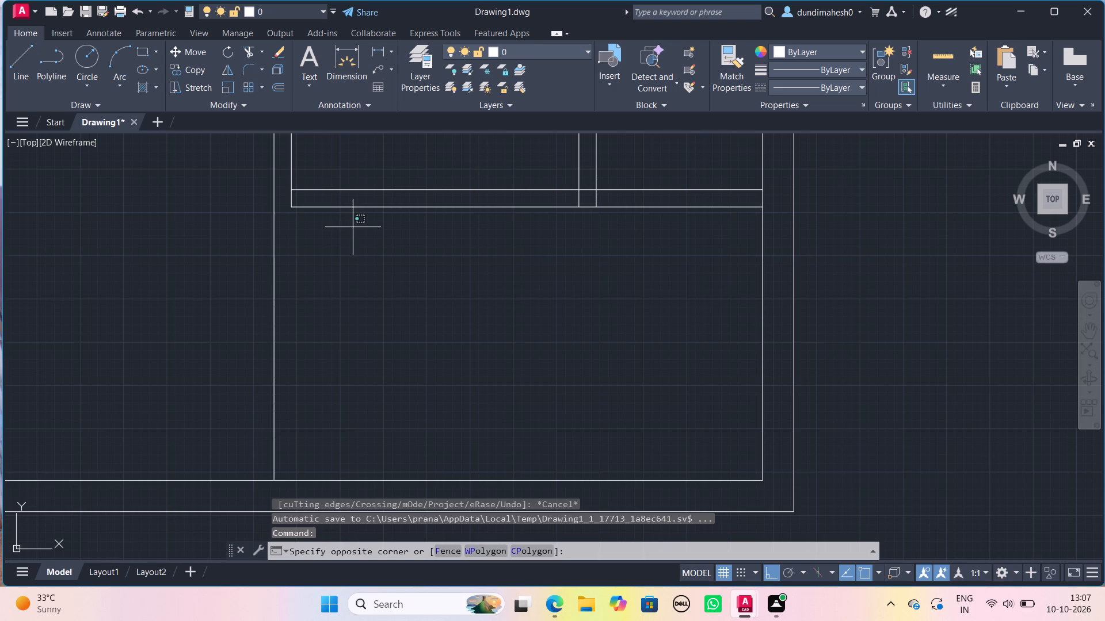
pyautogui.click(326, 193)
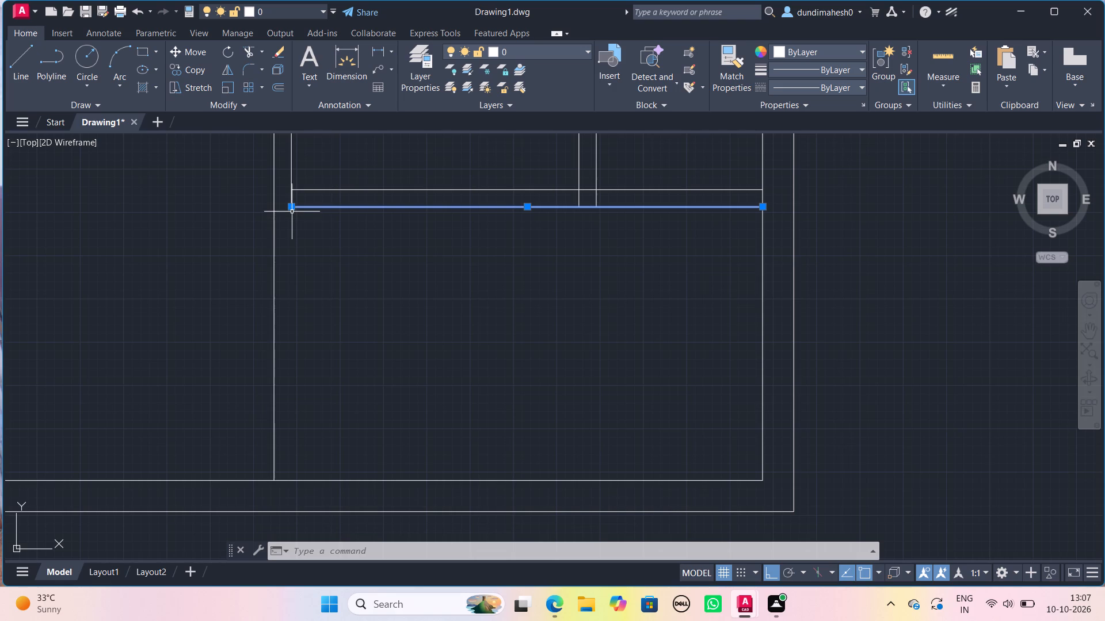
pyautogui.click(291, 210)
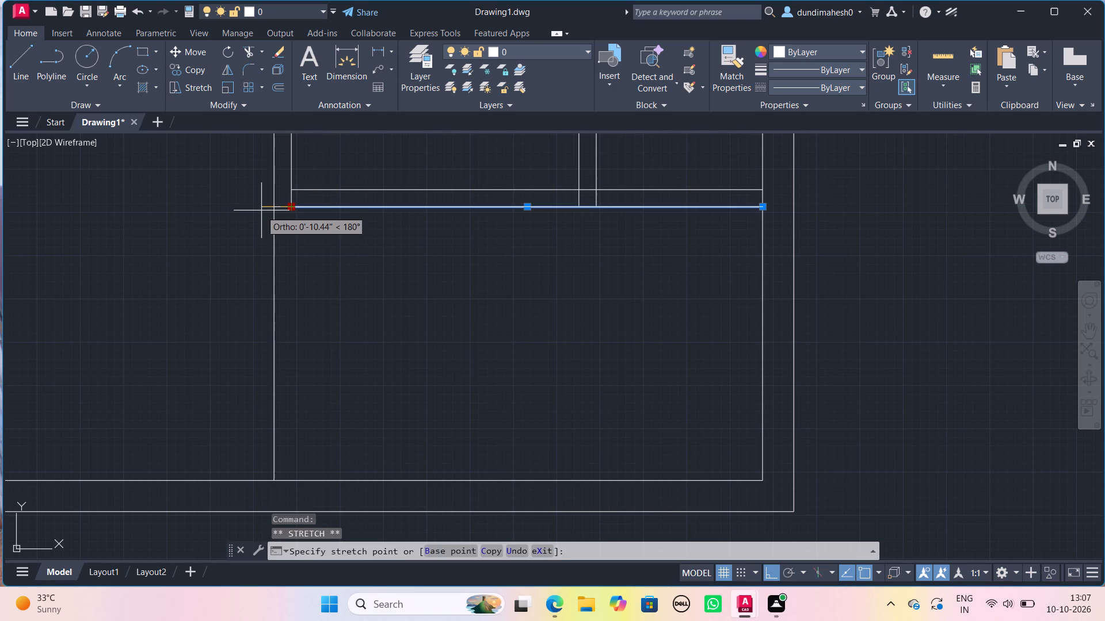
pyautogui.click(270, 210)
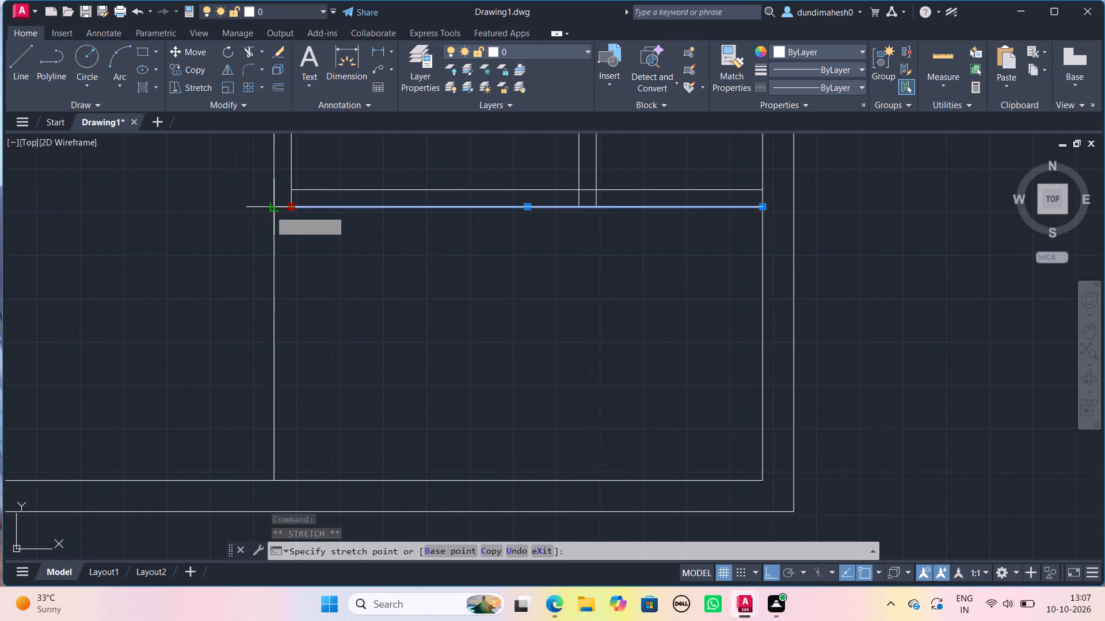
pyautogui.press('Escape')
# Trim the central partition's left line below the lowest horizontal partition, and the inner wall line across that partition's right end.
pyautogui.press('space')
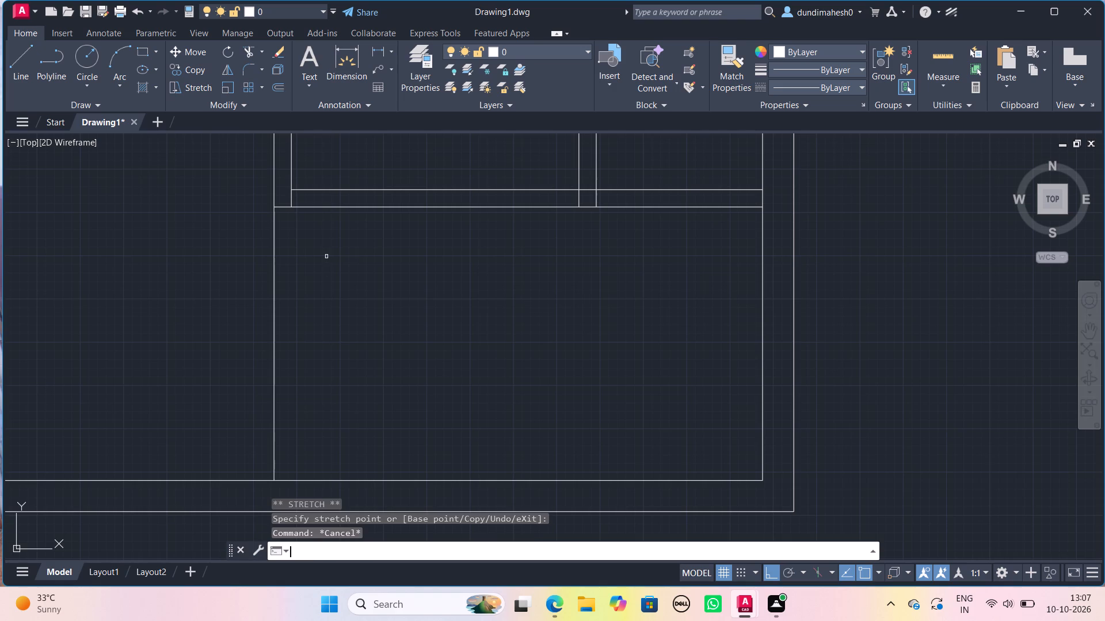
pyautogui.click(326, 256)
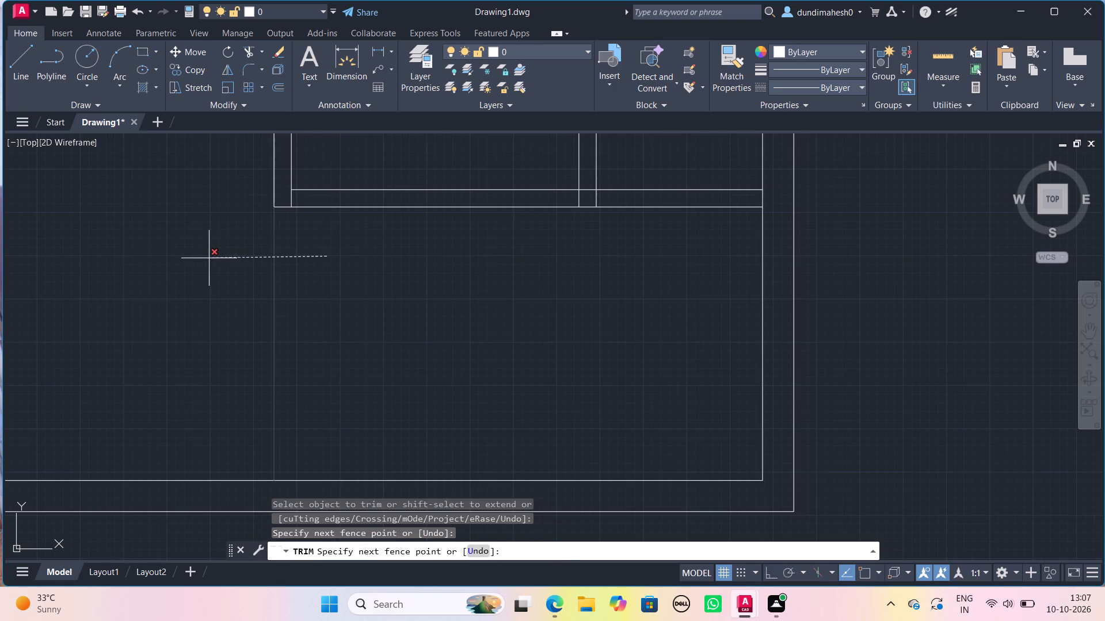
pyautogui.click(209, 258)
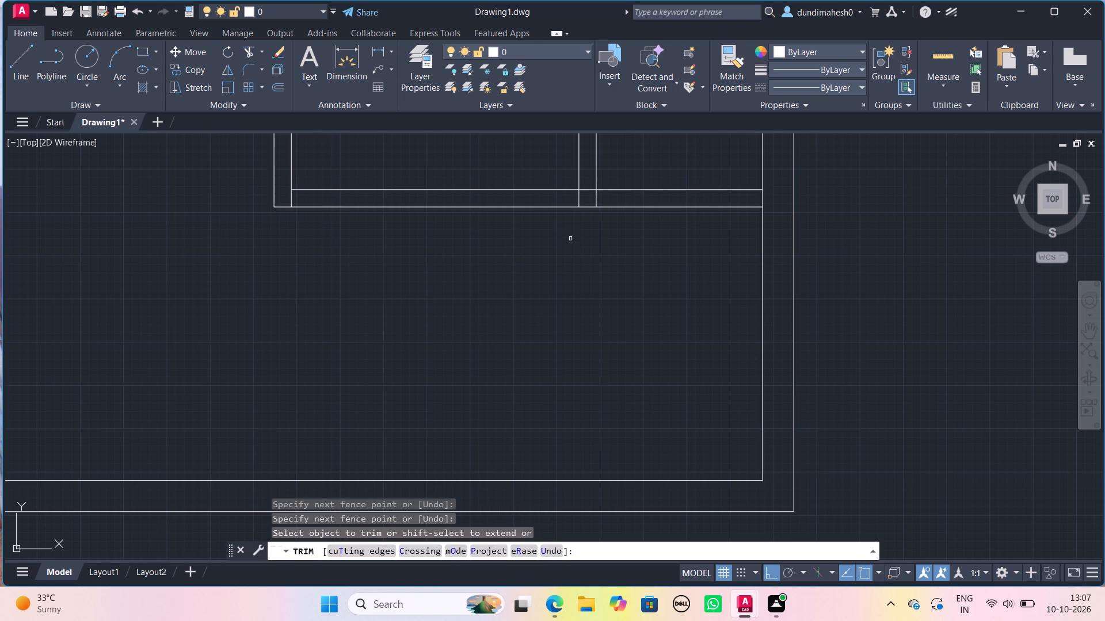
pyautogui.click(599, 197)
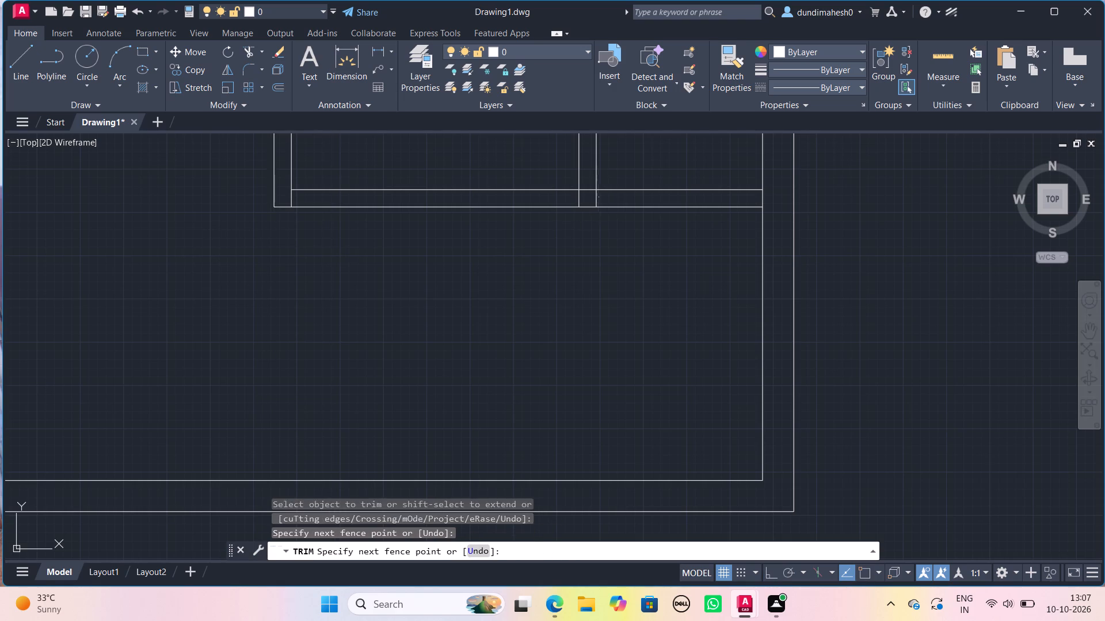
pyautogui.click(599, 197)
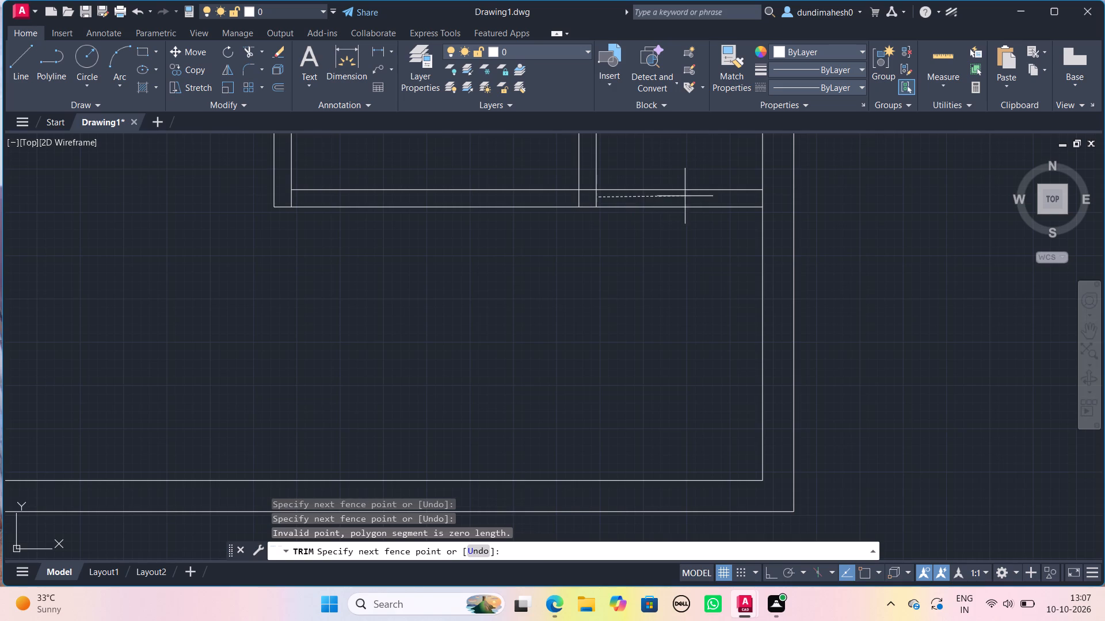
pyautogui.click(779, 196)
pyautogui.click(779, 196)
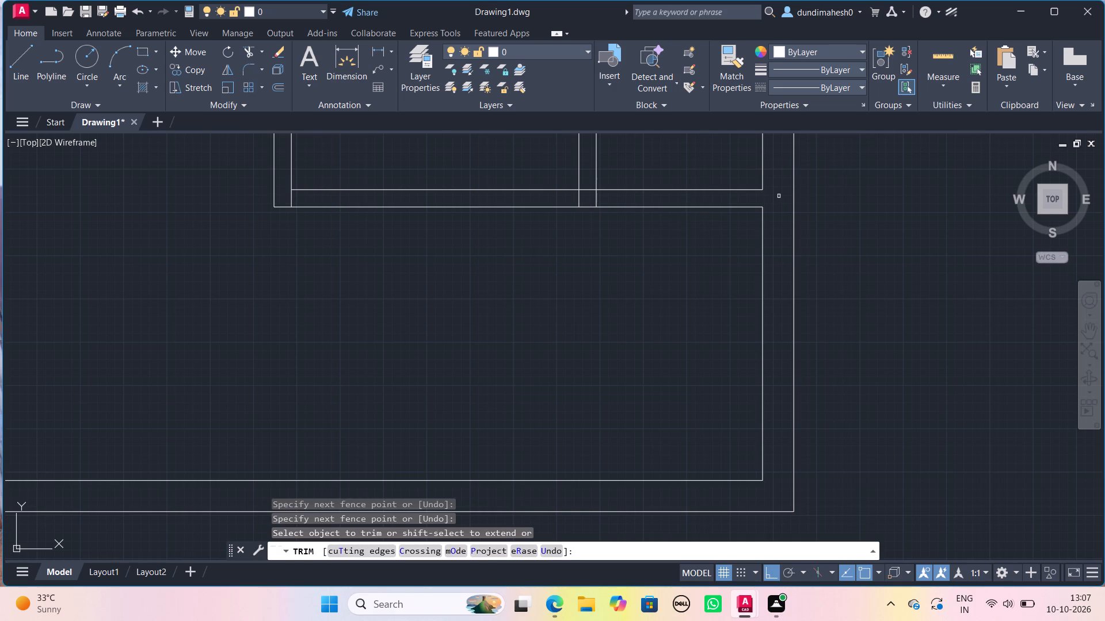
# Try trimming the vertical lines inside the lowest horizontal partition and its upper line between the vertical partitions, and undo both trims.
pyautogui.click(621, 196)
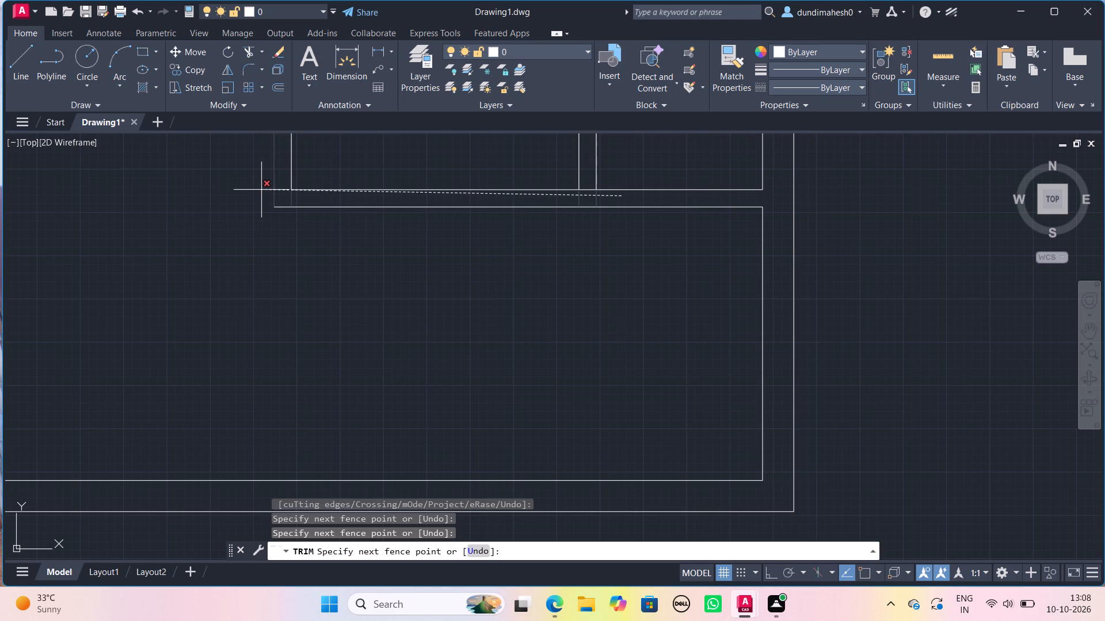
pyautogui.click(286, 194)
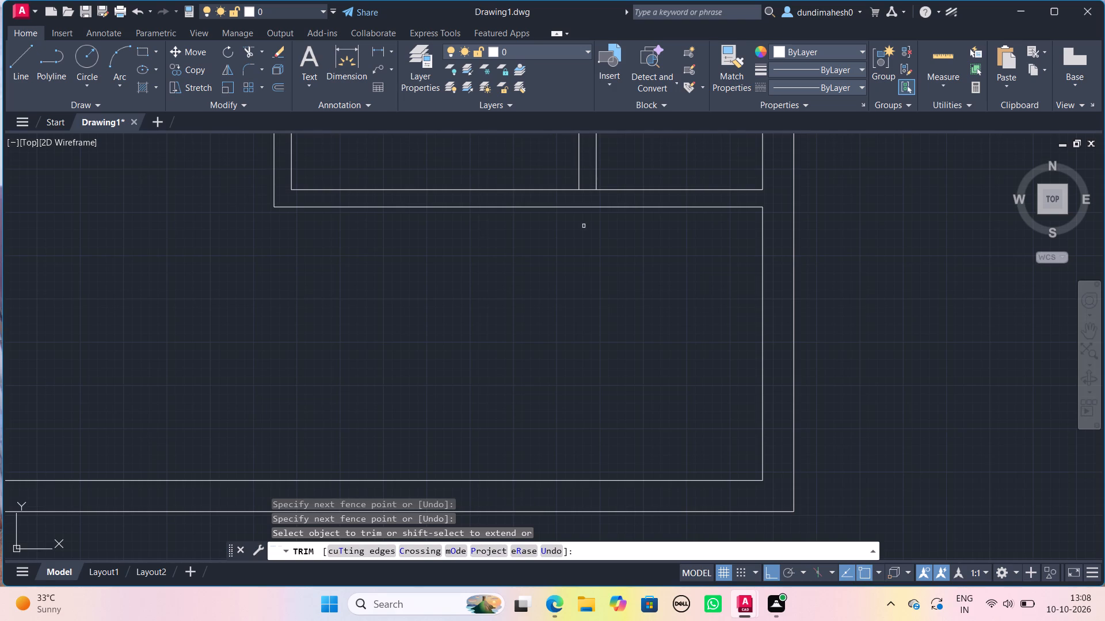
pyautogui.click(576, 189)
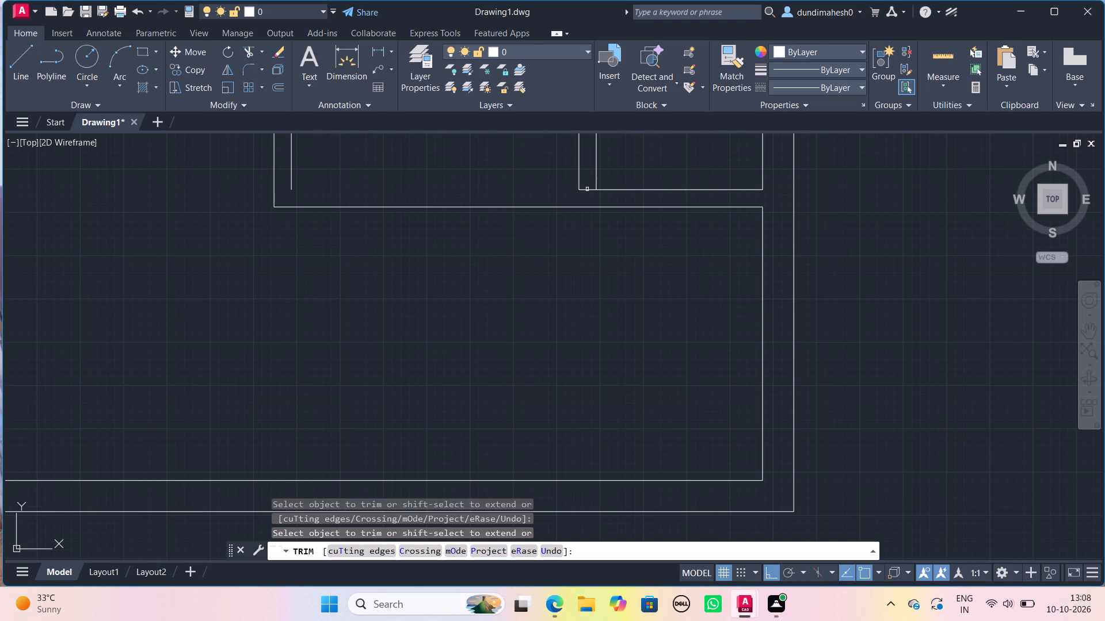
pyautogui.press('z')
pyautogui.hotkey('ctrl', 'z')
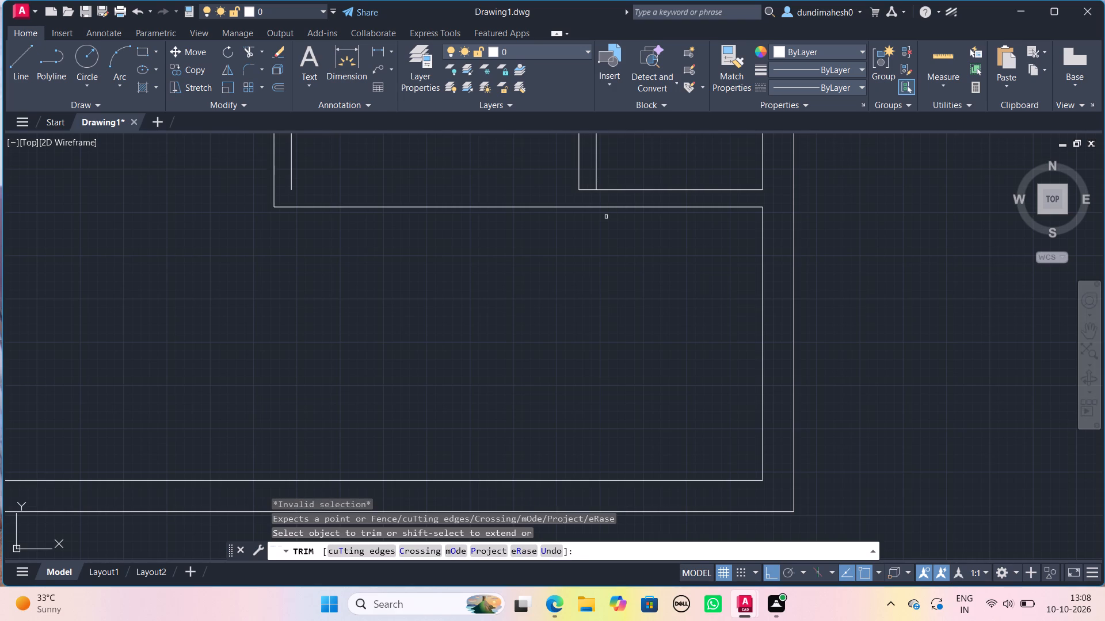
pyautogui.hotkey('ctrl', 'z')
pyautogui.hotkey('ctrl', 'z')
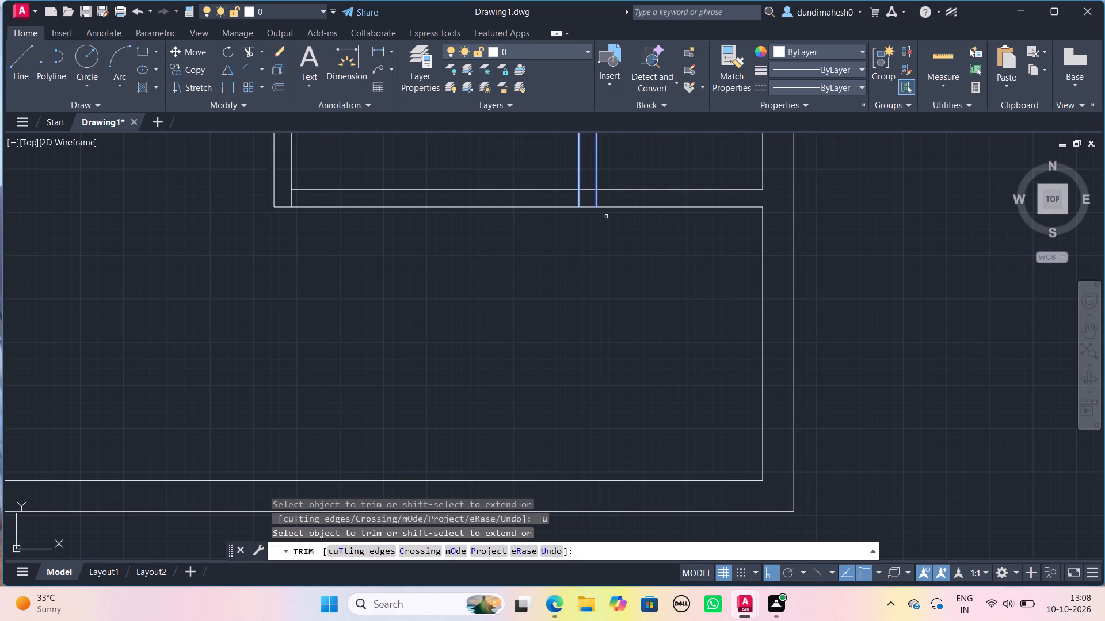
# Trim the vertical lines inside the lowest horizontal partition, and its upper line between the right-hand vertical partition's two lines.
pyautogui.click(616, 193)
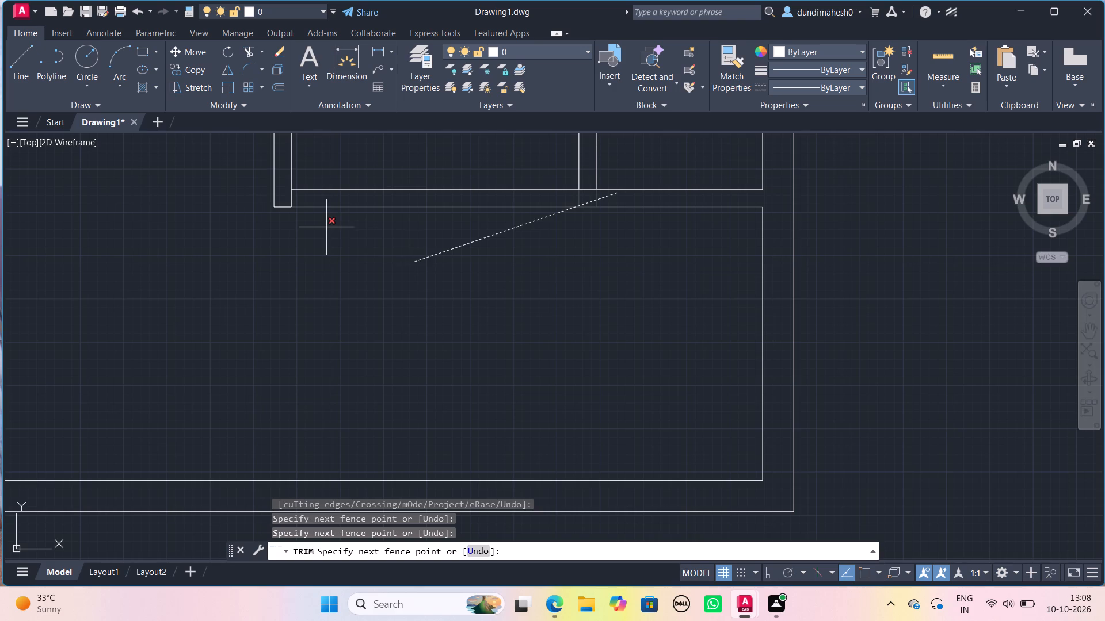
pyautogui.click(275, 196)
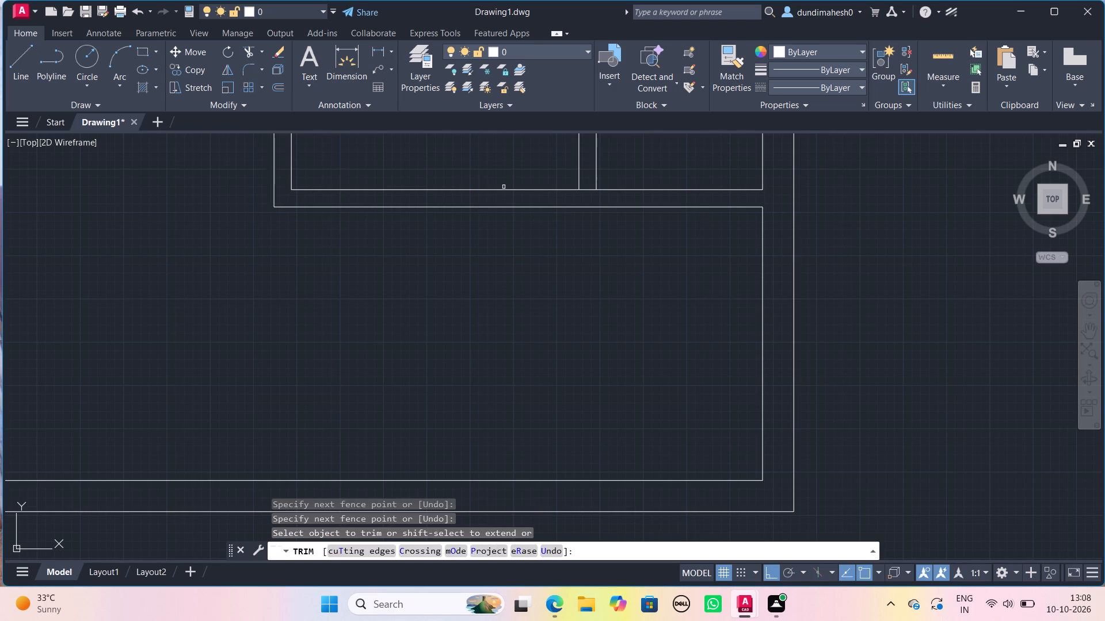
pyautogui.click(582, 187)
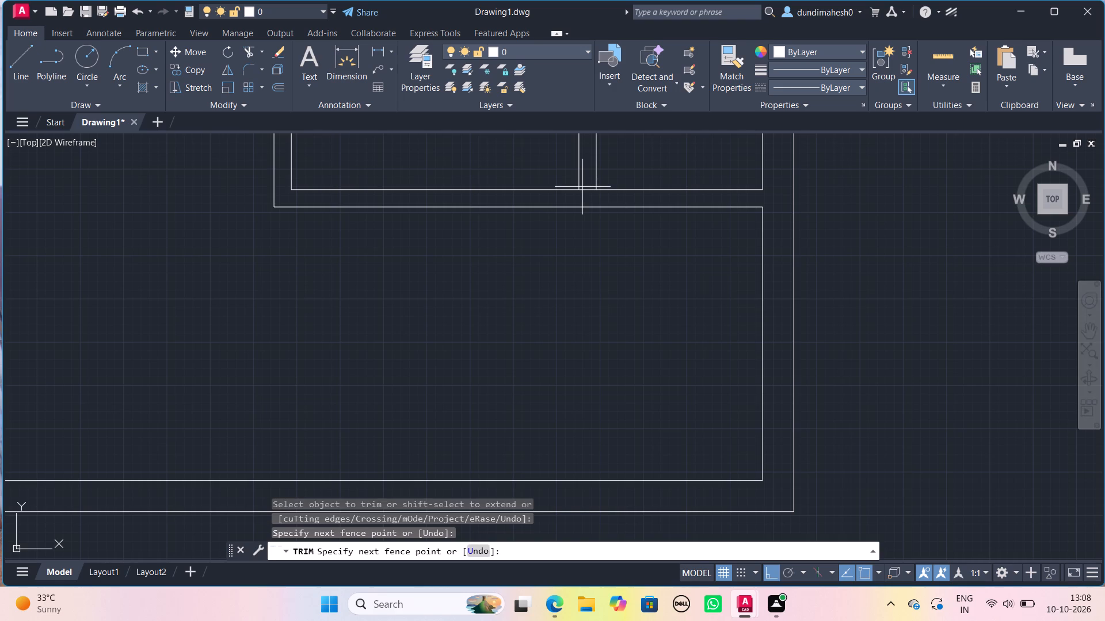
pyautogui.click(588, 193)
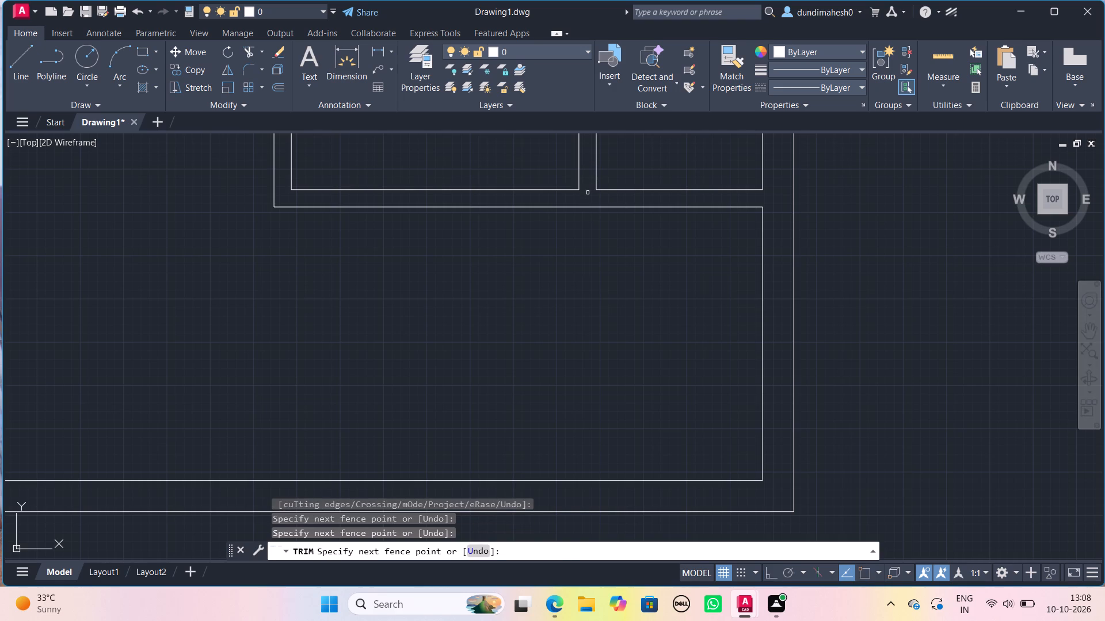
# Undo the last two trims in the lowest horizontal partition, covering its upper line and the vertical lines inside it.
pyautogui.scroll(-2, 588, 193)
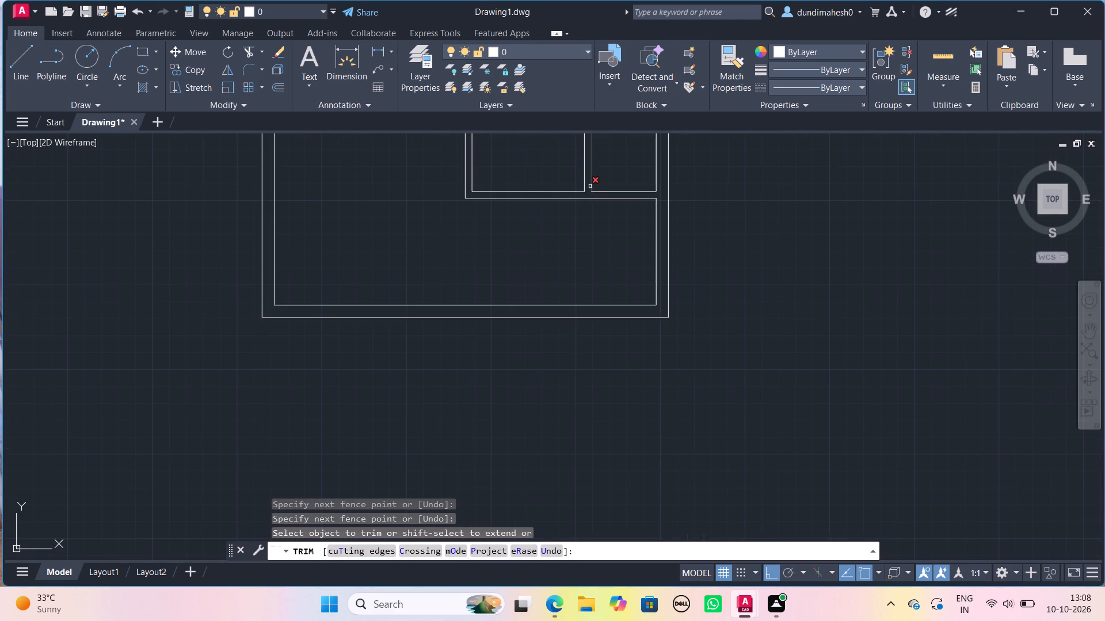
pyautogui.moveTo(597, 171); pyautogui.dragTo(635, 285, button='middle')
pyautogui.moveTo(635, 285); pyautogui.dragTo(635, 294, button='middle')
pyautogui.scroll(1, 635, 294)
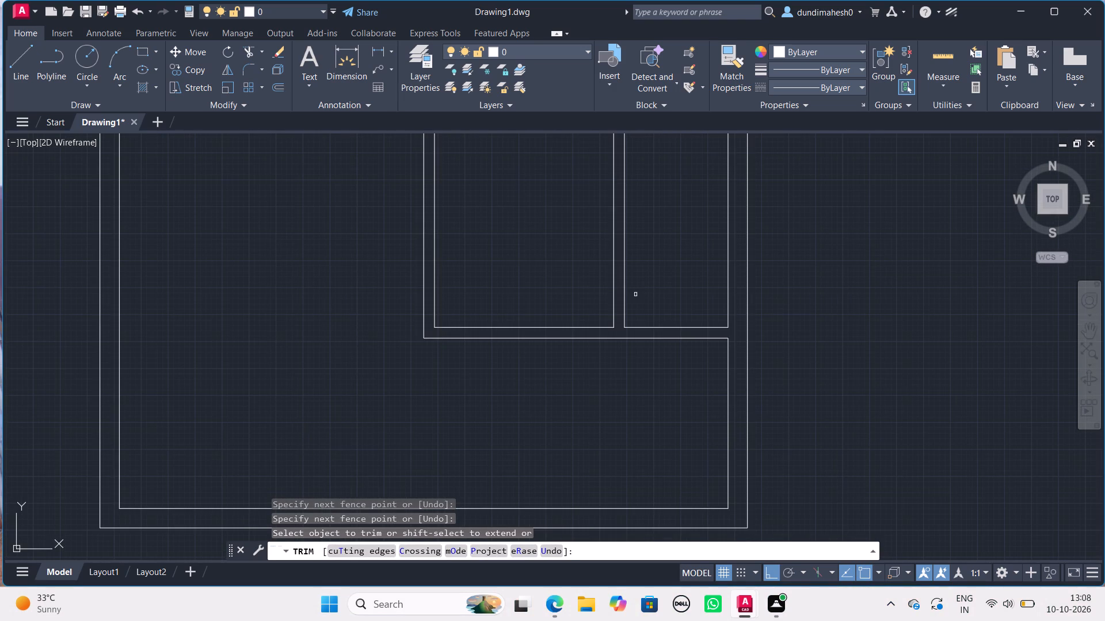
pyautogui.hotkey('ctrl', 'z')
pyautogui.hotkey('ctrl', 'z')
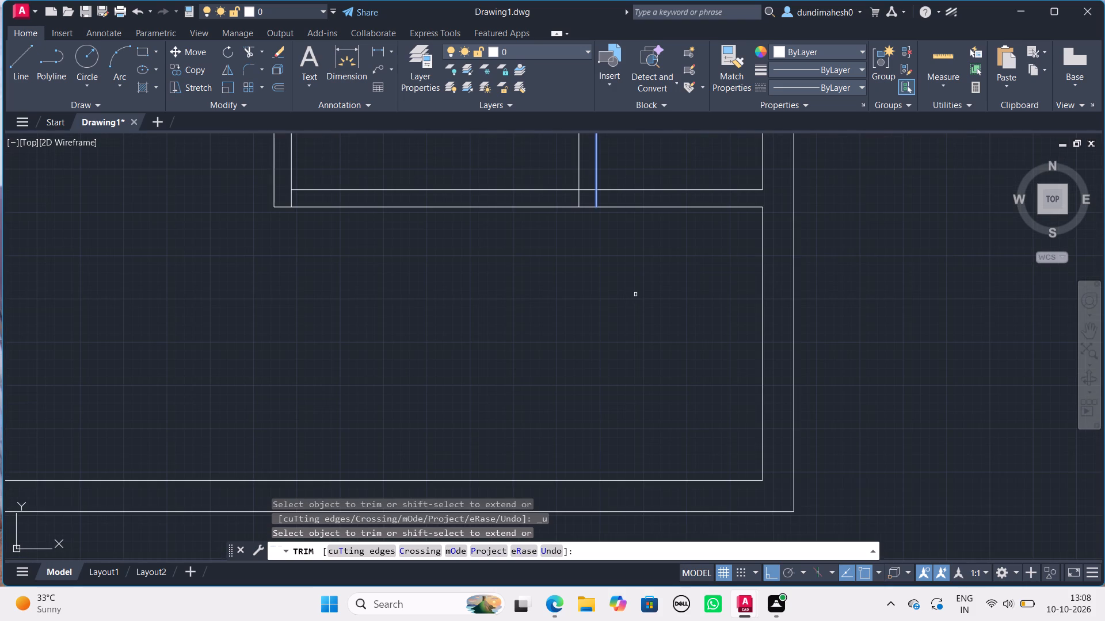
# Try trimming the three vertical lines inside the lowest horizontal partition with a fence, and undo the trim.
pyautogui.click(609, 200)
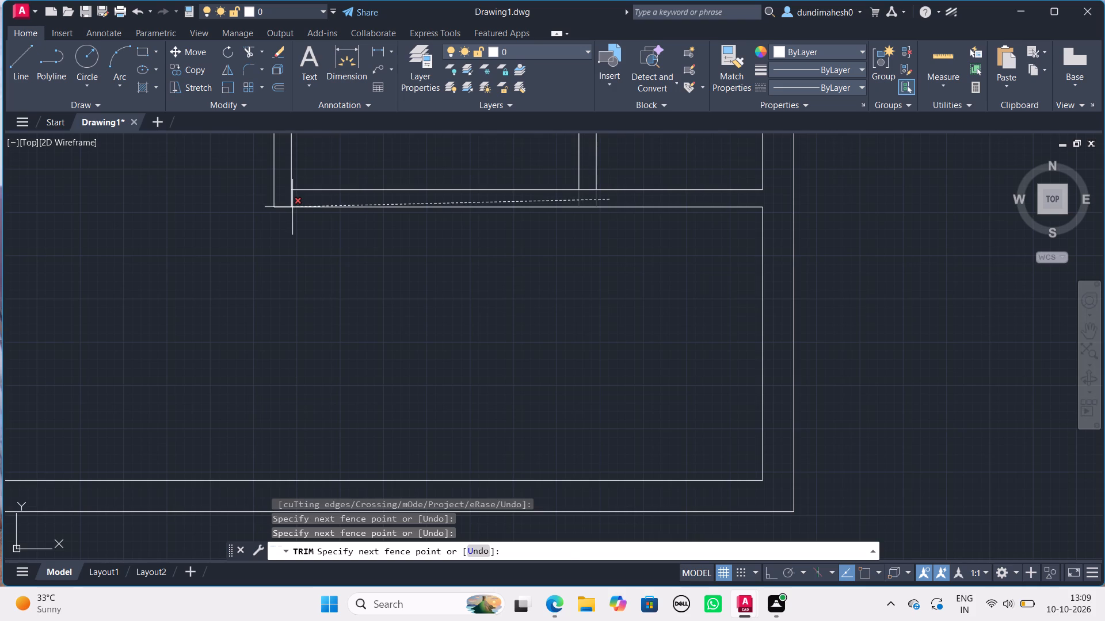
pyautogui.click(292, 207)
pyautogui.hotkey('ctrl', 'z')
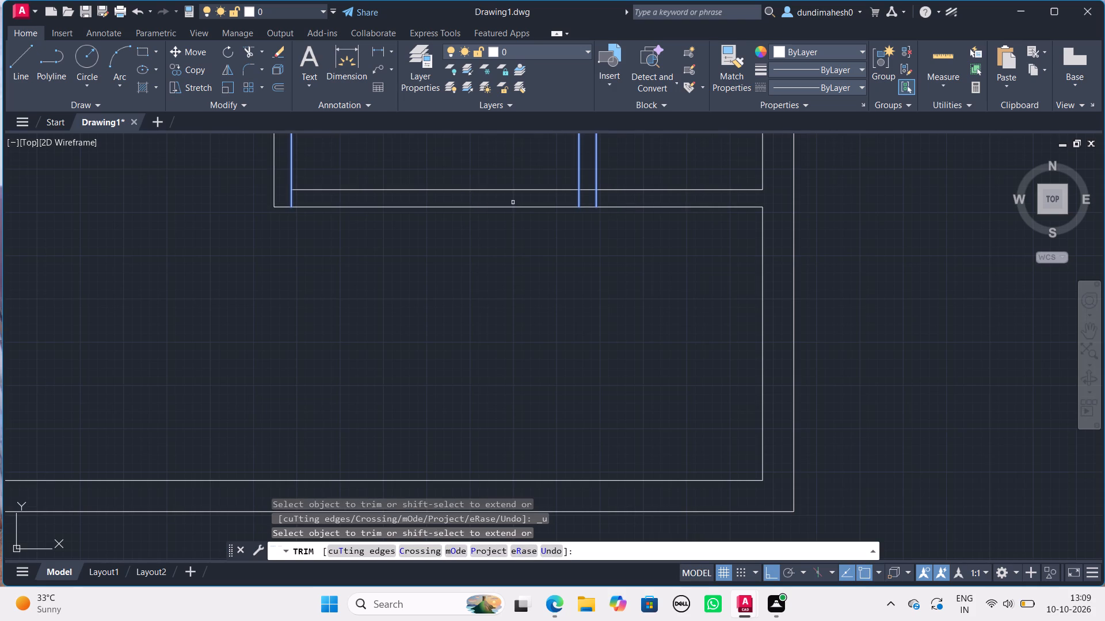
# Trim the three vertical lines inside the lowest horizontal partition with one fence across them, leaving its upper line whole.
pyautogui.click(609, 202)
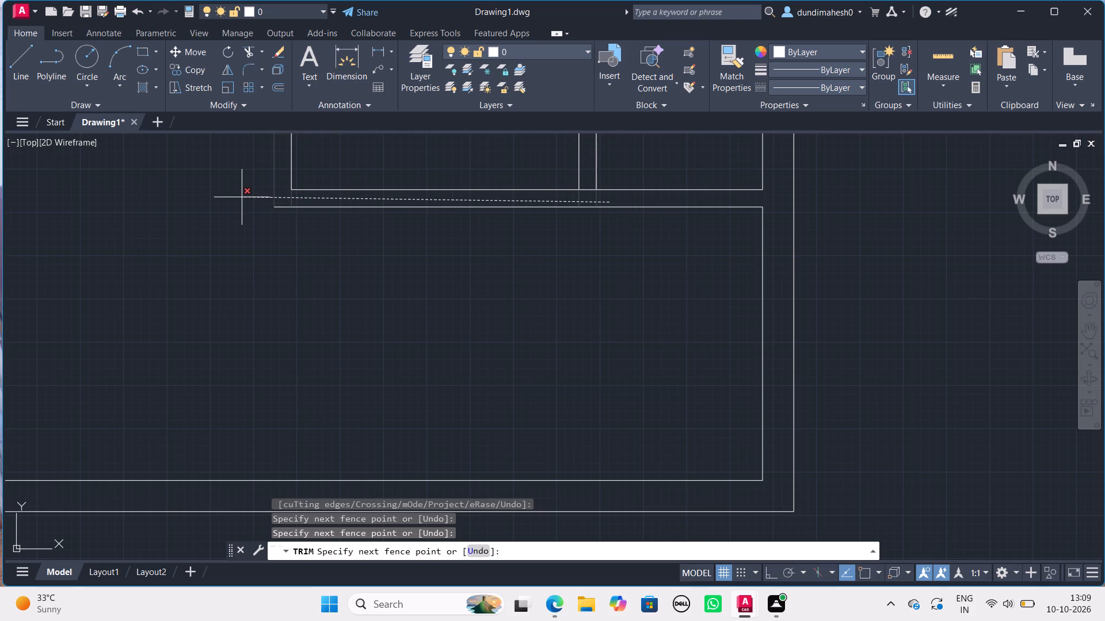
pyautogui.click(287, 197)
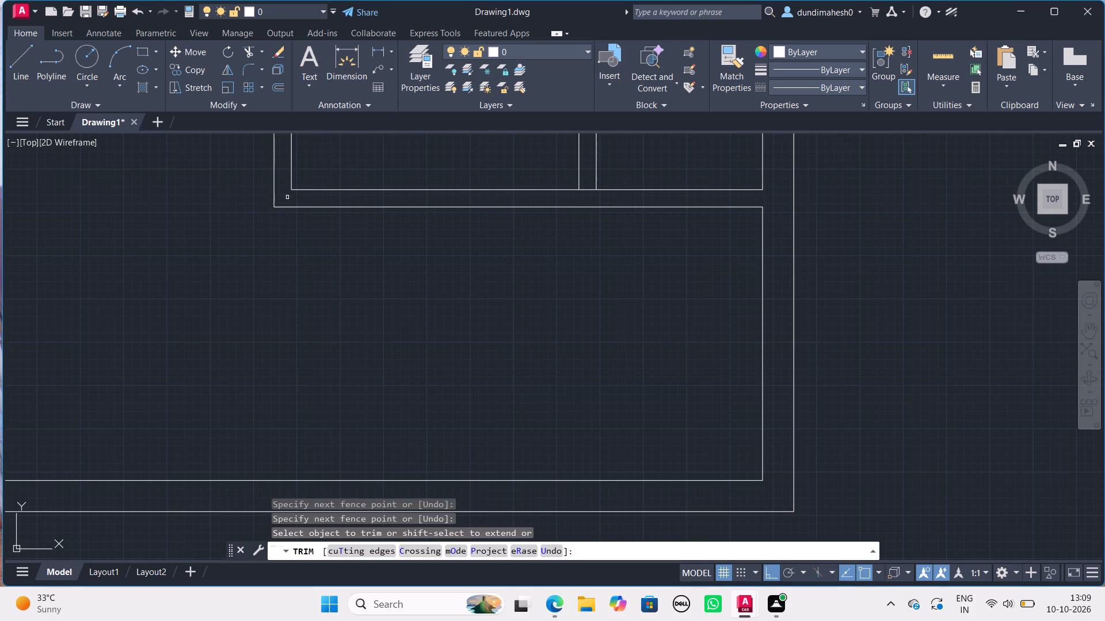
# Trim away both lines of the right-hand vertical partition between the lowest horizontal partition and the one above it.
pyautogui.moveTo(476, 156); pyautogui.dragTo(493, 241, button='middle')
pyautogui.moveTo(493, 241); pyautogui.dragTo(494, 274, button='middle')
pyautogui.scroll(-1, 547, 248)
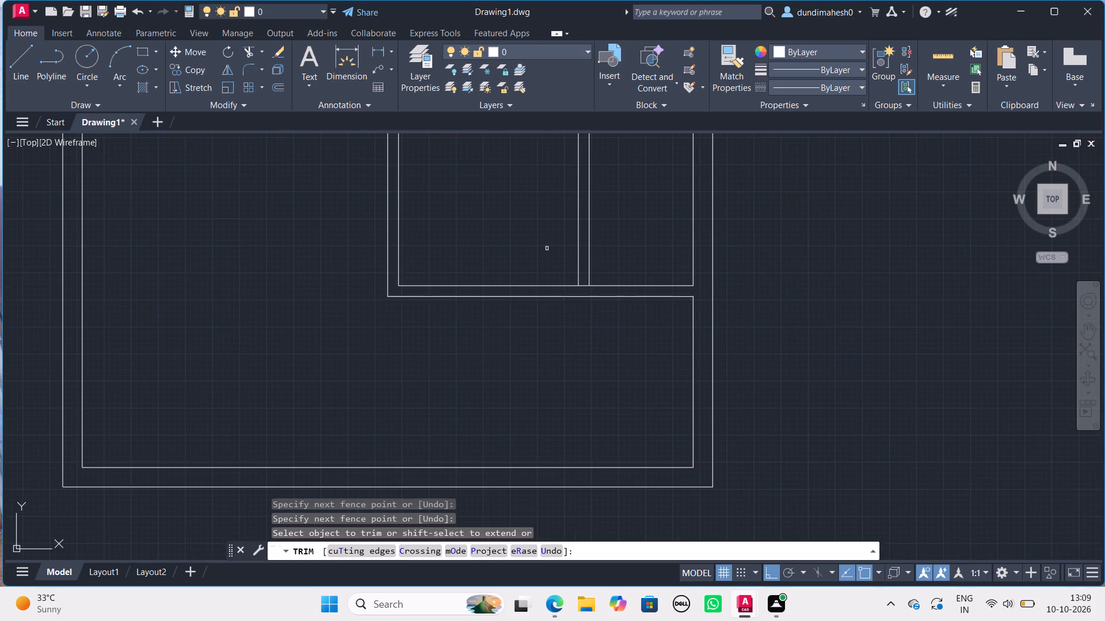
pyautogui.scroll(-1, 550, 243)
pyautogui.moveTo(557, 232); pyautogui.dragTo(558, 334, button='middle')
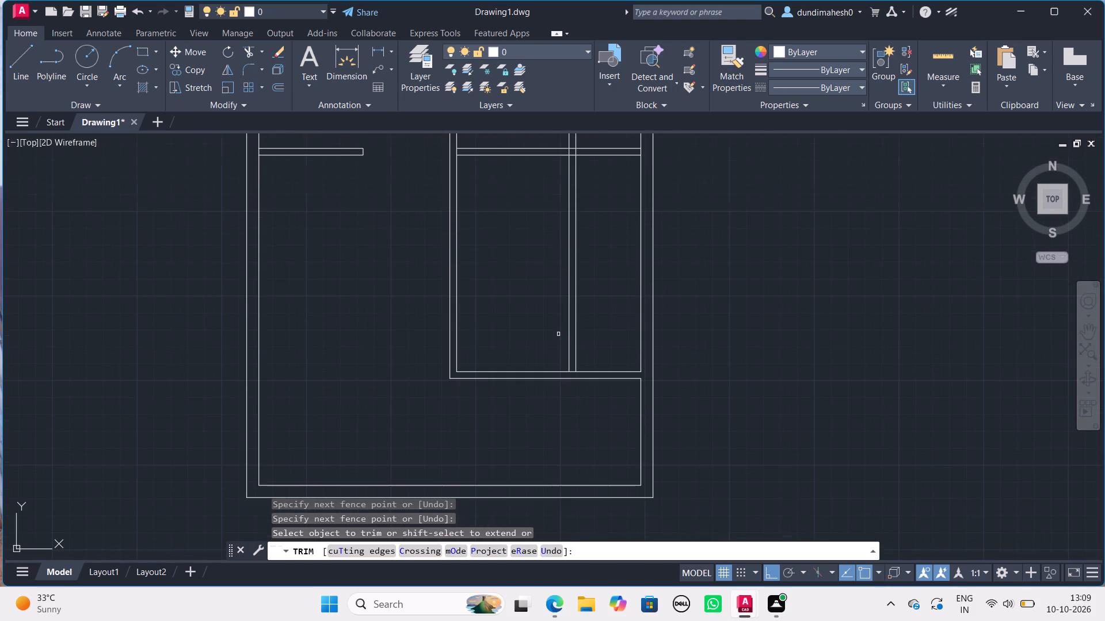
pyautogui.click(558, 334)
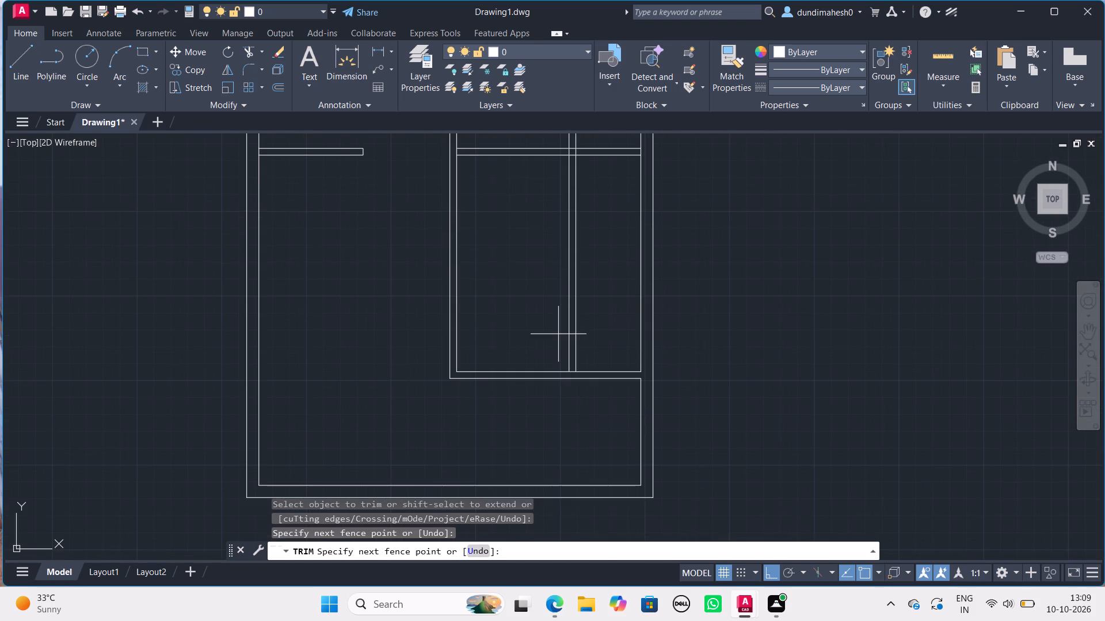
pyautogui.click(612, 334)
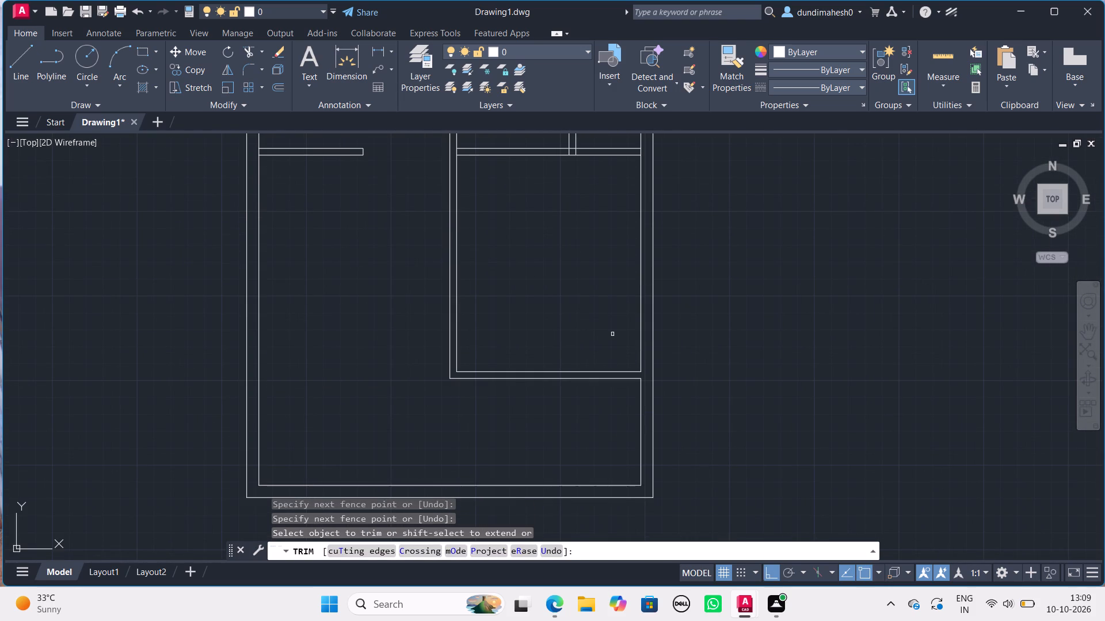
# Trim the vertical partition lines inside the middle right-hand horizontal partition, plus the central partition's right line and inner wall line across its ends.
pyautogui.moveTo(585, 182); pyautogui.dragTo(552, 454, button='middle')
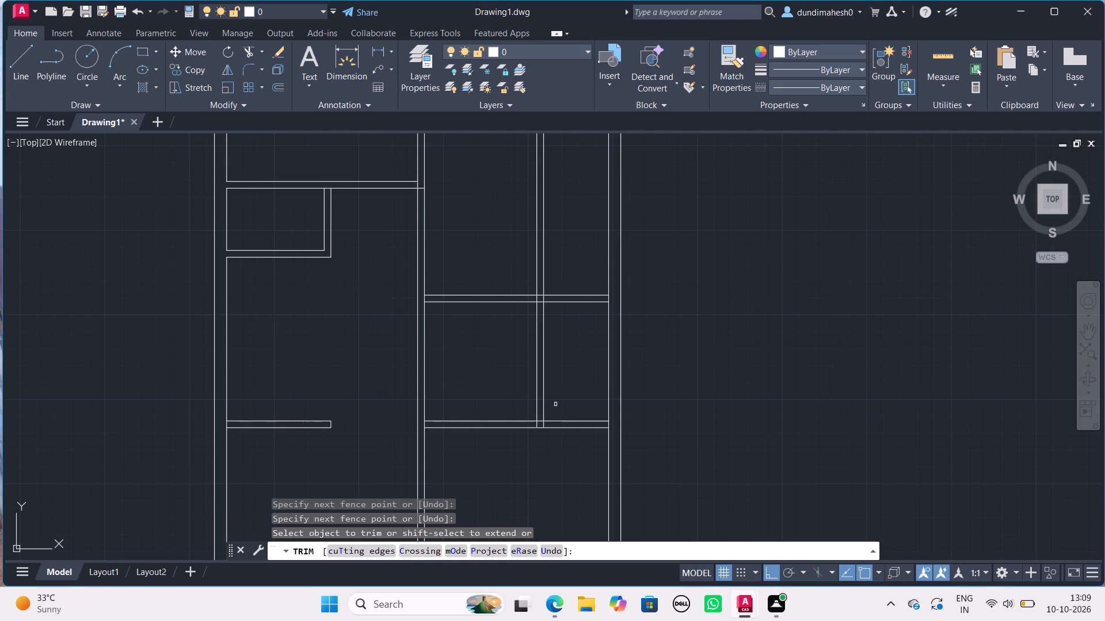
pyautogui.scroll(3, 541, 466)
pyautogui.scroll(1, 544, 411)
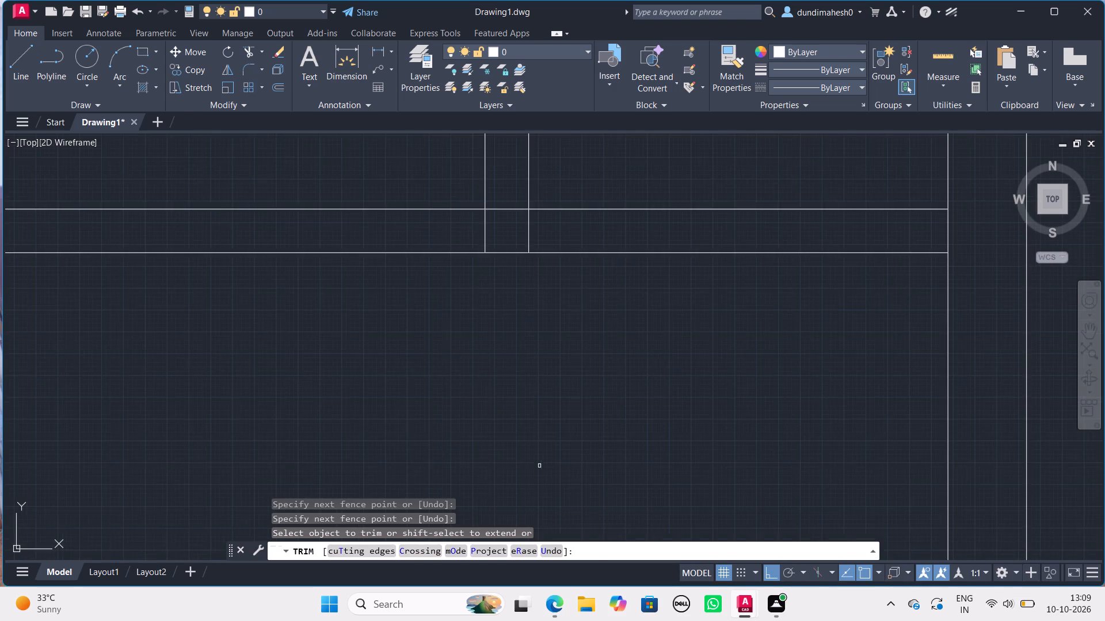
pyautogui.scroll(-2, 580, 308)
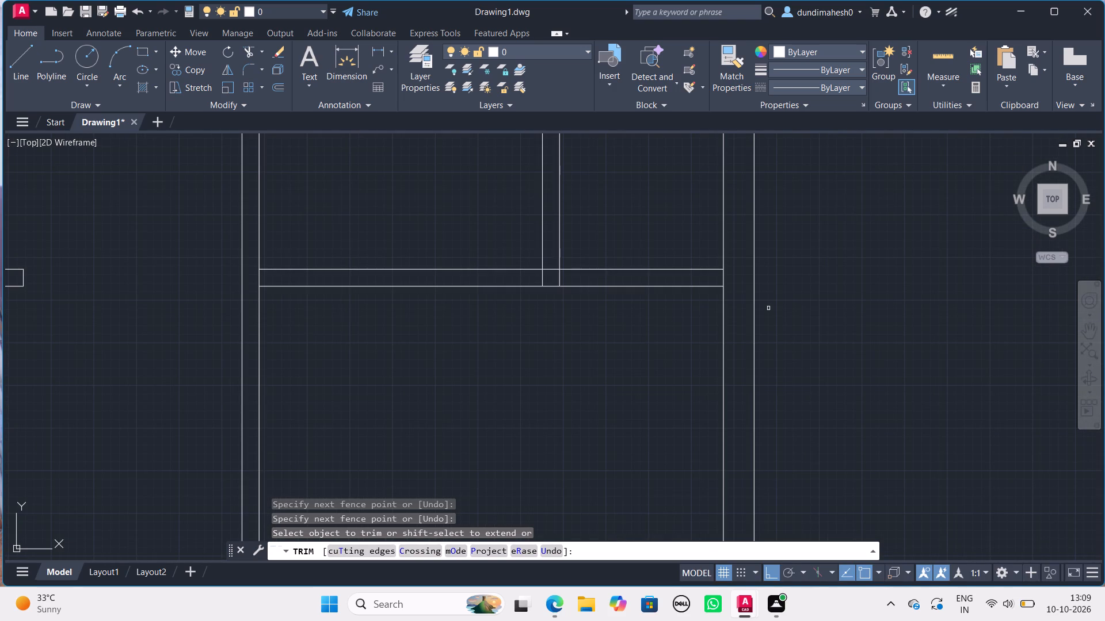
pyautogui.click(744, 282)
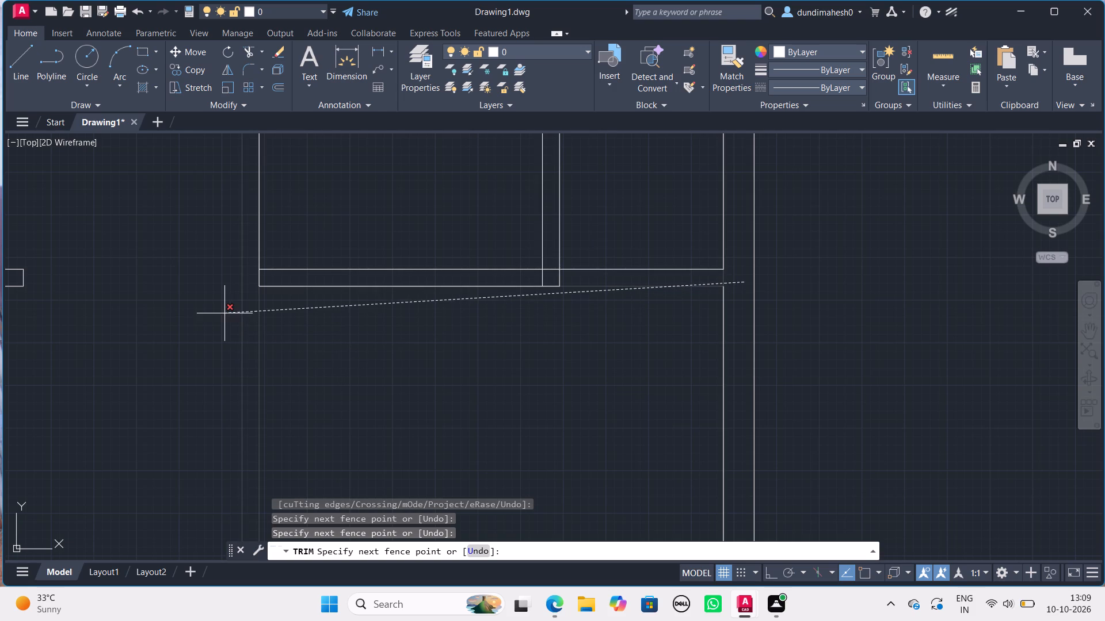
pyautogui.click(251, 279)
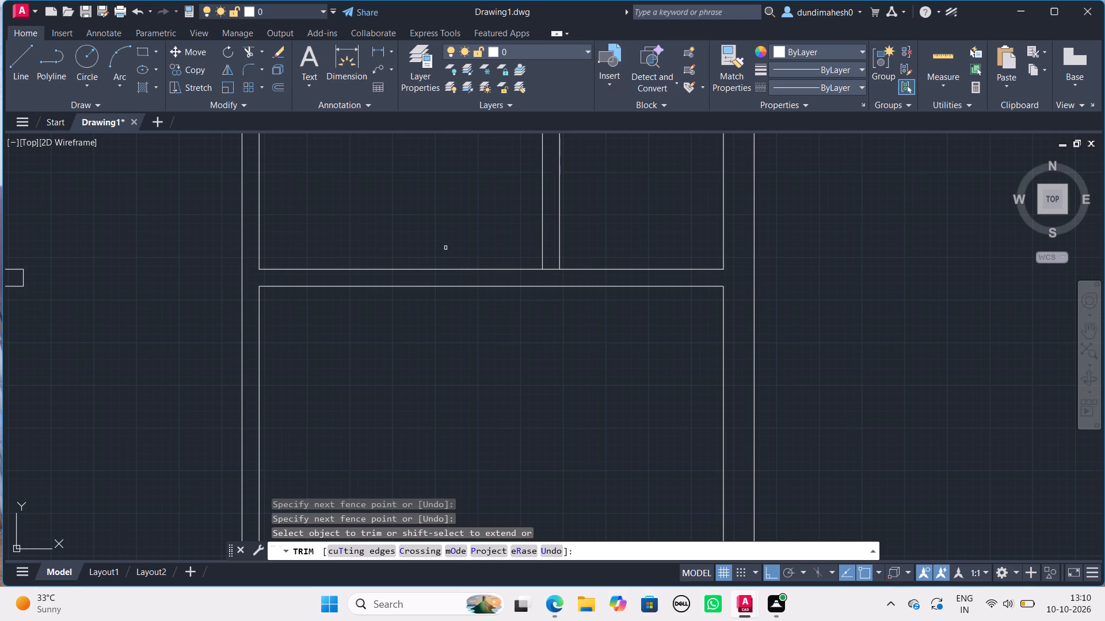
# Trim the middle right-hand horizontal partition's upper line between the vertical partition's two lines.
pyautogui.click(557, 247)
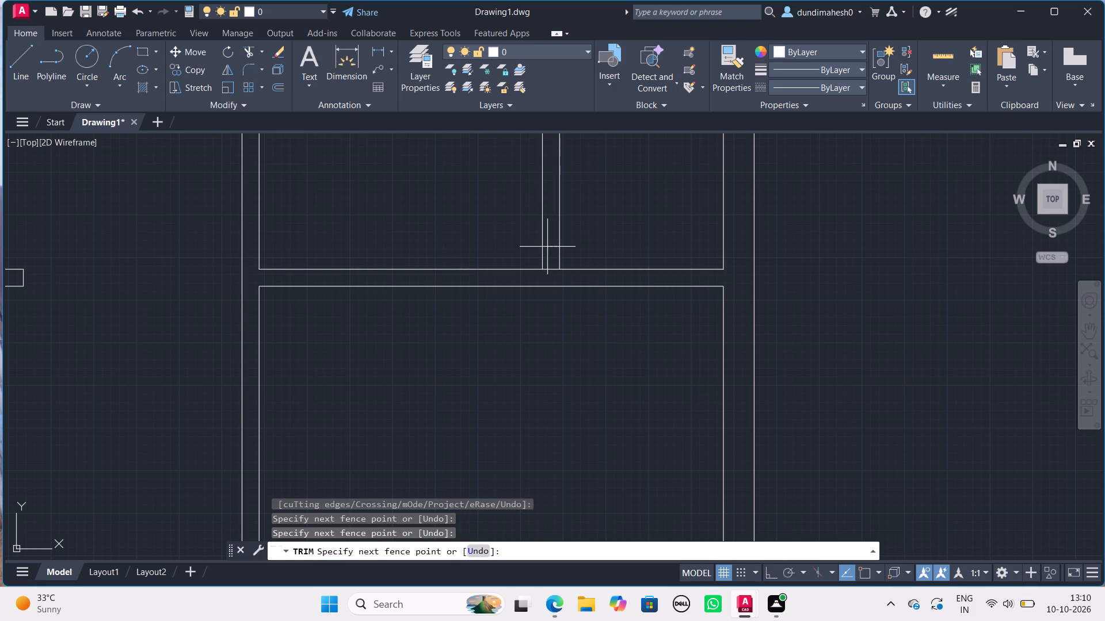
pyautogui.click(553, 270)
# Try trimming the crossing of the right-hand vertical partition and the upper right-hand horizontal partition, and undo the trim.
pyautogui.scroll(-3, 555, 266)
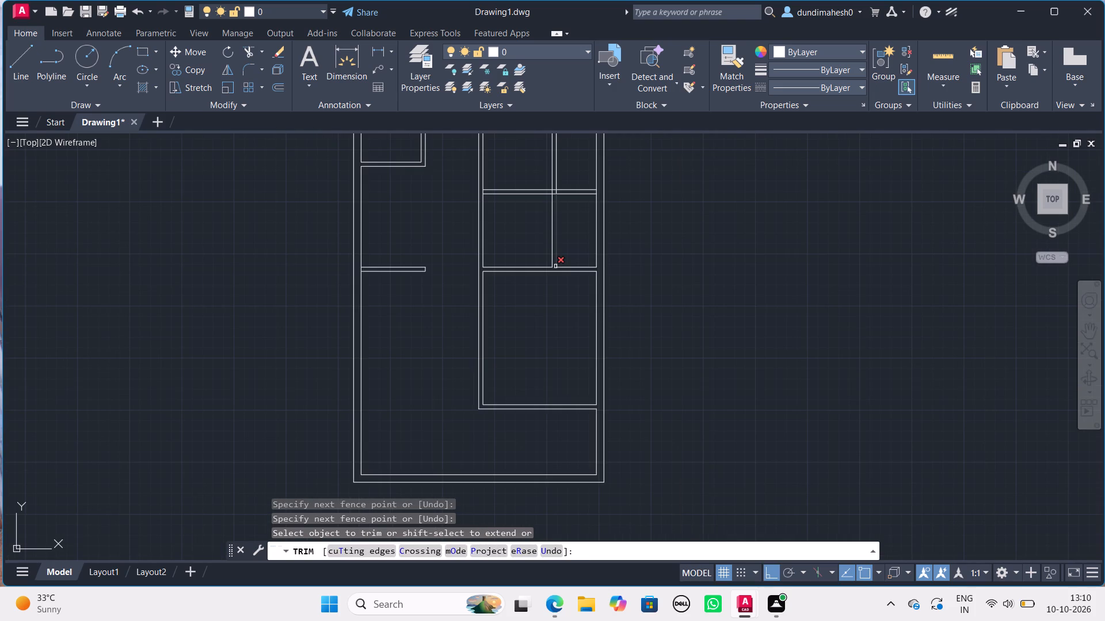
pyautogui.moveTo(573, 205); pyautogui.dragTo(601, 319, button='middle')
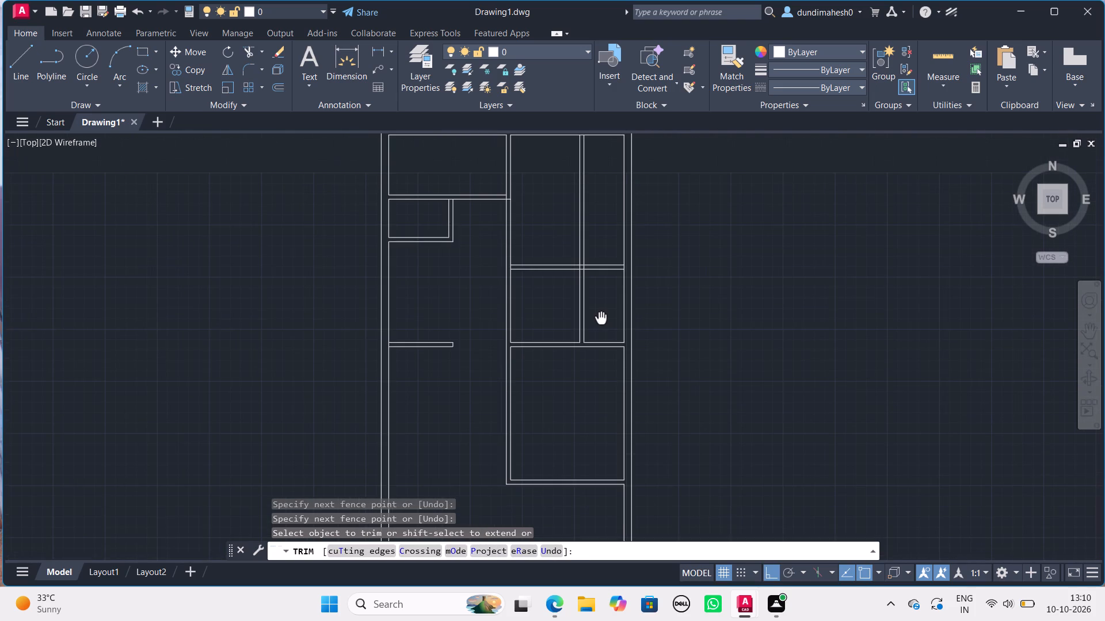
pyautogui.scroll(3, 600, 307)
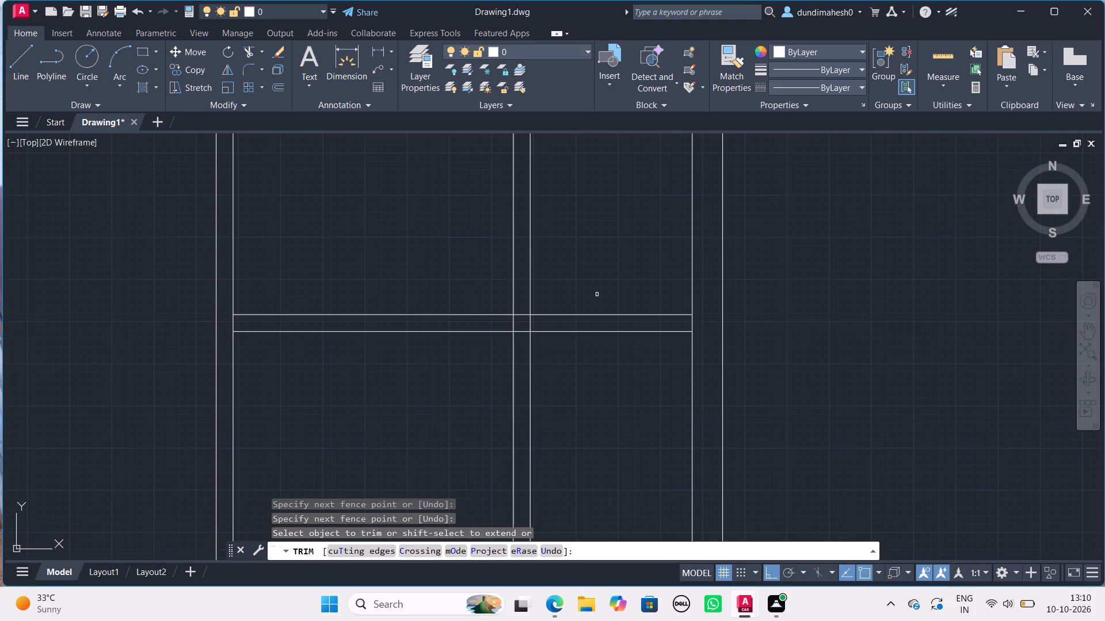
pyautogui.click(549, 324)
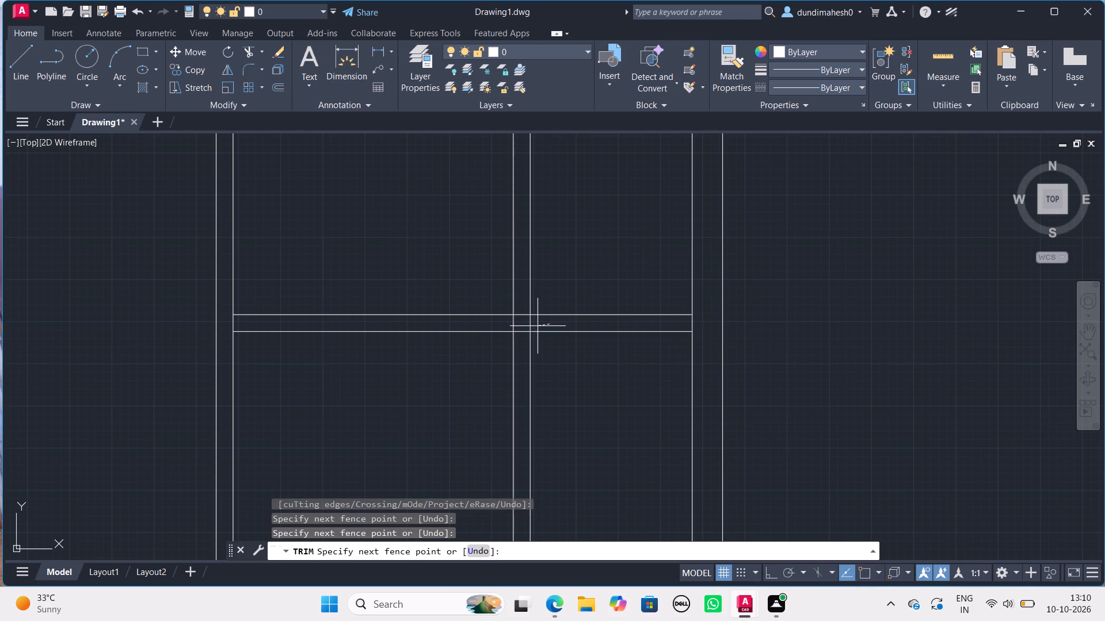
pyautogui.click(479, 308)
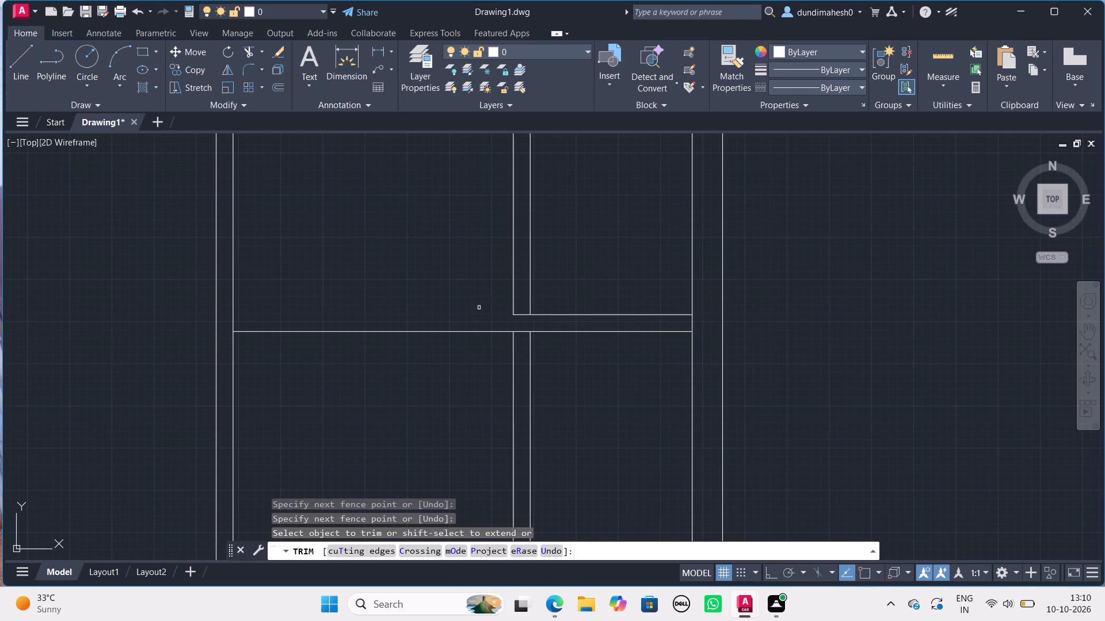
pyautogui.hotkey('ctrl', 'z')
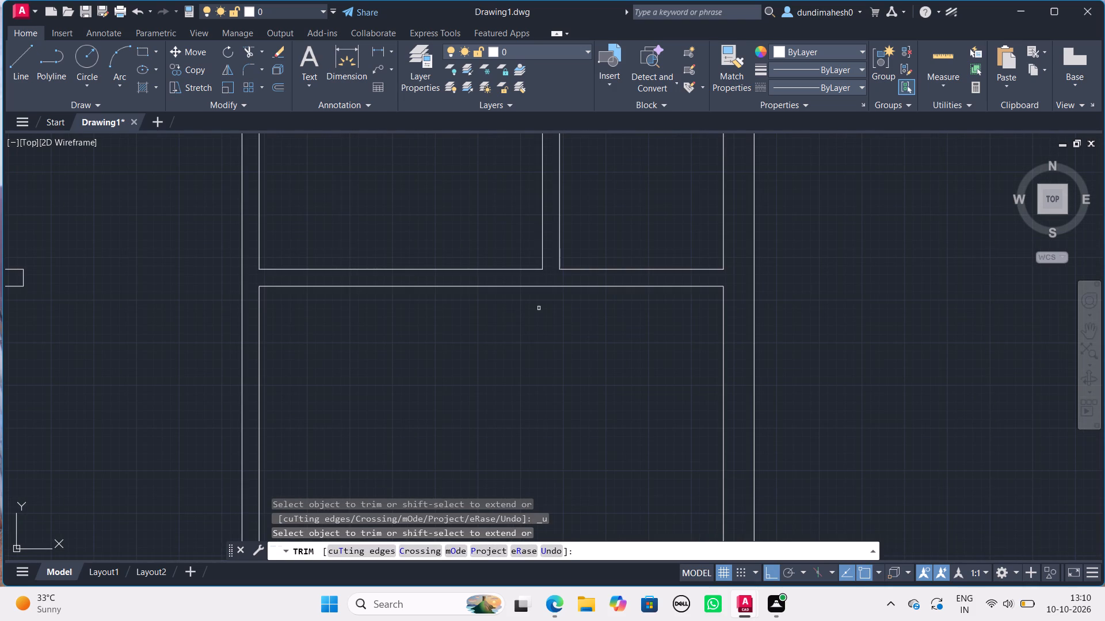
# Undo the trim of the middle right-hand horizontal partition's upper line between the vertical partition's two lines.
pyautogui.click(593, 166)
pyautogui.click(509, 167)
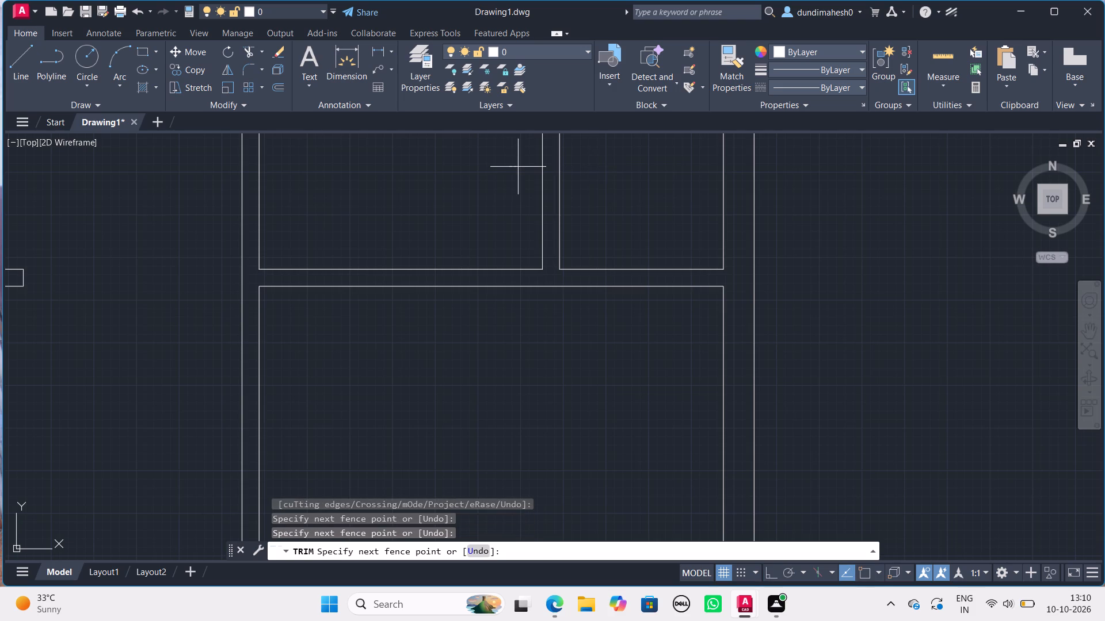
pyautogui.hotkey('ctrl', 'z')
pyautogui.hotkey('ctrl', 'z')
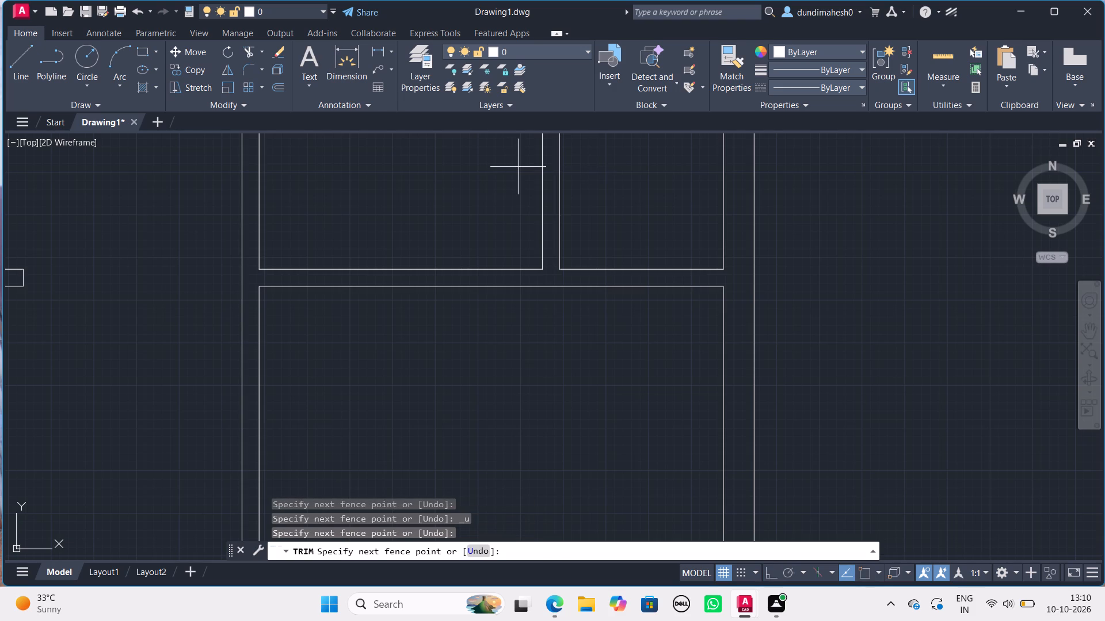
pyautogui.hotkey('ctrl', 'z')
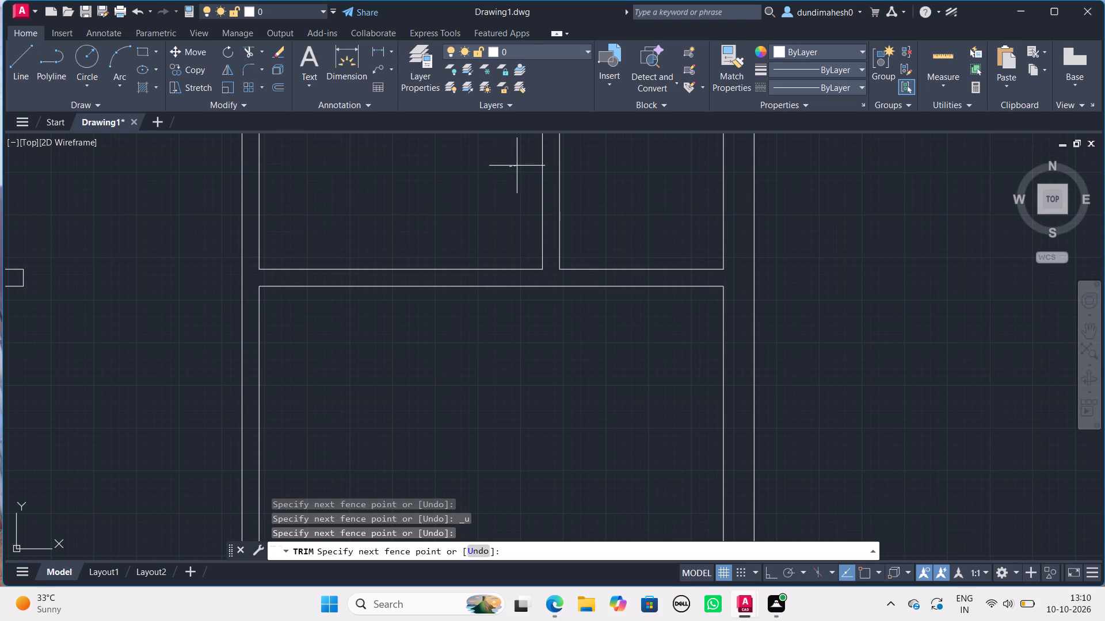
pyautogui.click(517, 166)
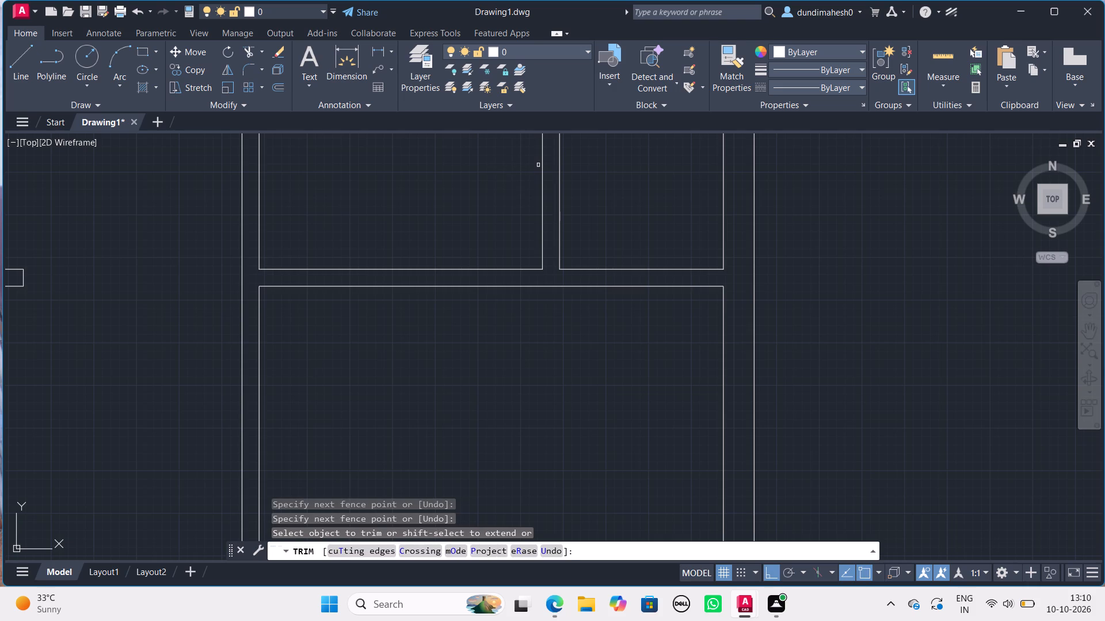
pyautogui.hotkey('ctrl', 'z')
# Trim away both lines of the right-hand vertical partition above the middle right-hand horizontal partition.
pyautogui.click(538, 165)
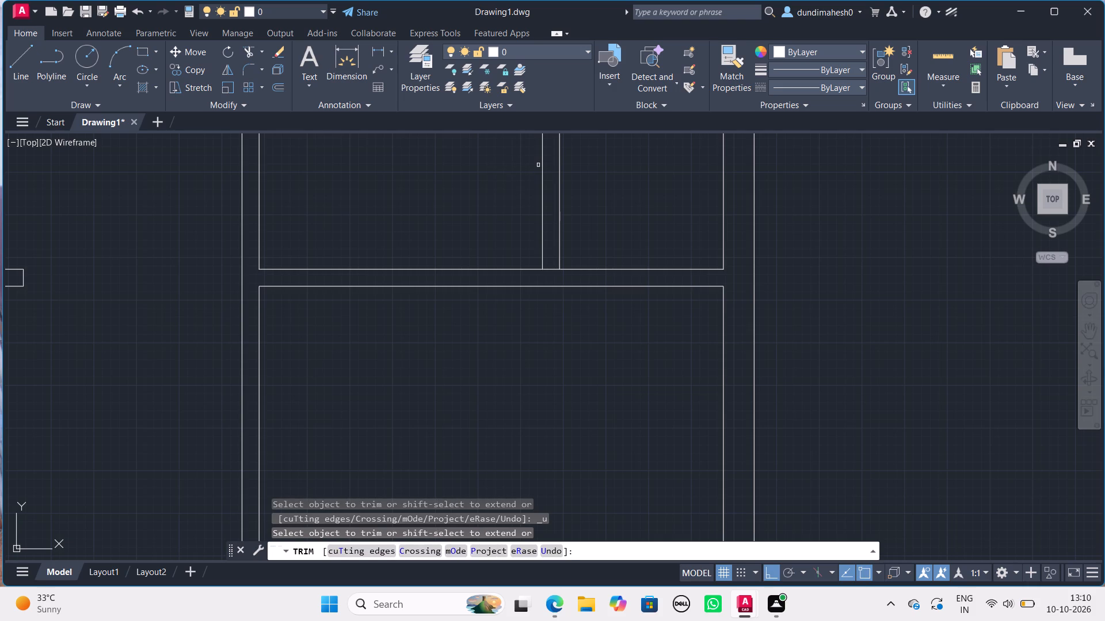
pyautogui.click(668, 165)
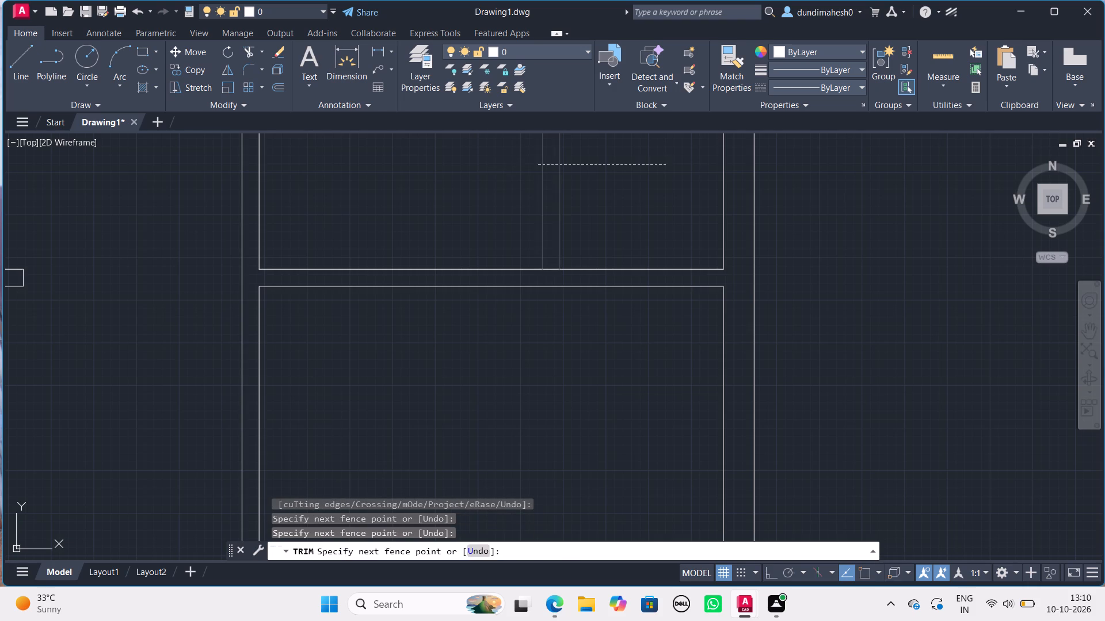
pyautogui.scroll(-6, 668, 165)
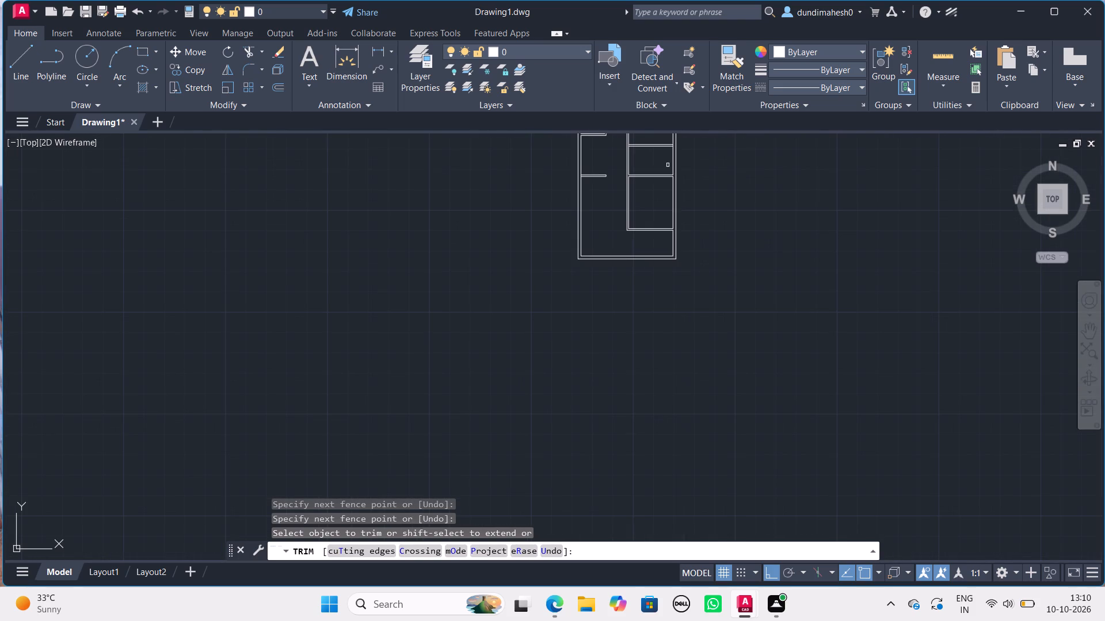
pyautogui.moveTo(668, 165); pyautogui.dragTo(688, 358, button='middle')
pyautogui.scroll(1, 688, 358)
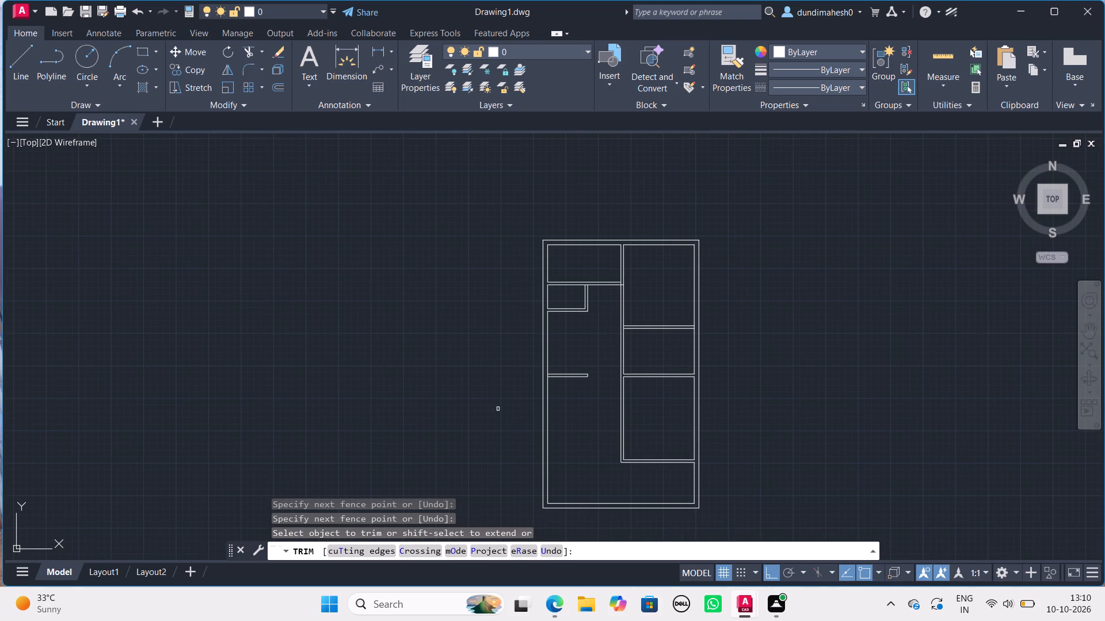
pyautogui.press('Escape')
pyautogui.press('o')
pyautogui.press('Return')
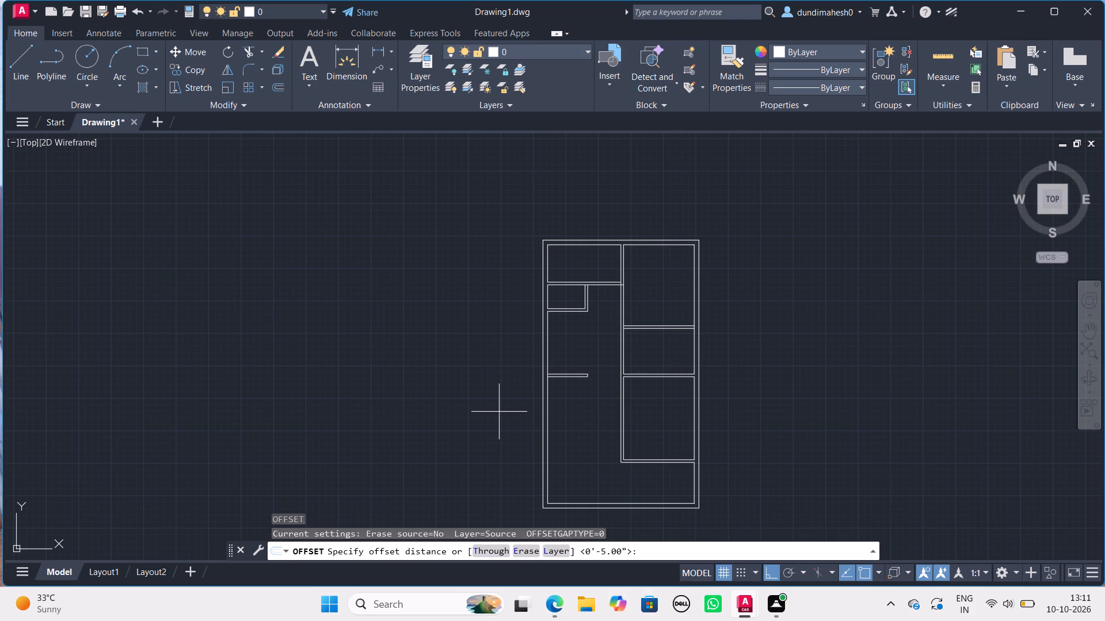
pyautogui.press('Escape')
# Extend both lines of the lowest right-hand horizontal partition across to the inner face of the left outer wall.
pyautogui.write('ex')
pyautogui.press('Return')
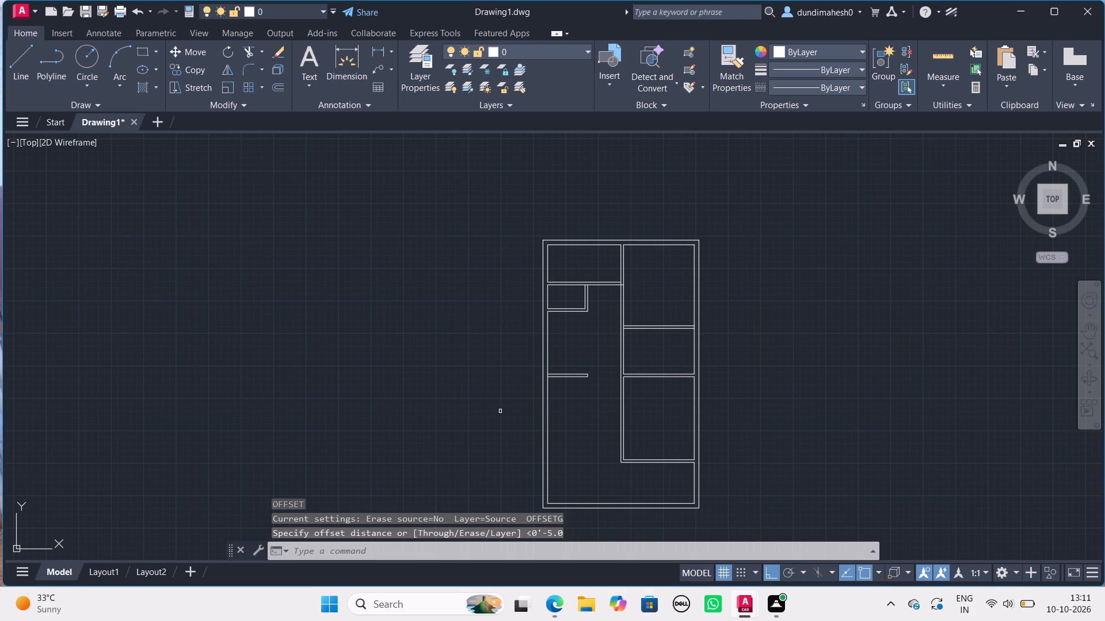
pyautogui.moveTo(736, 438); pyautogui.dragTo(748, 438, button='middle')
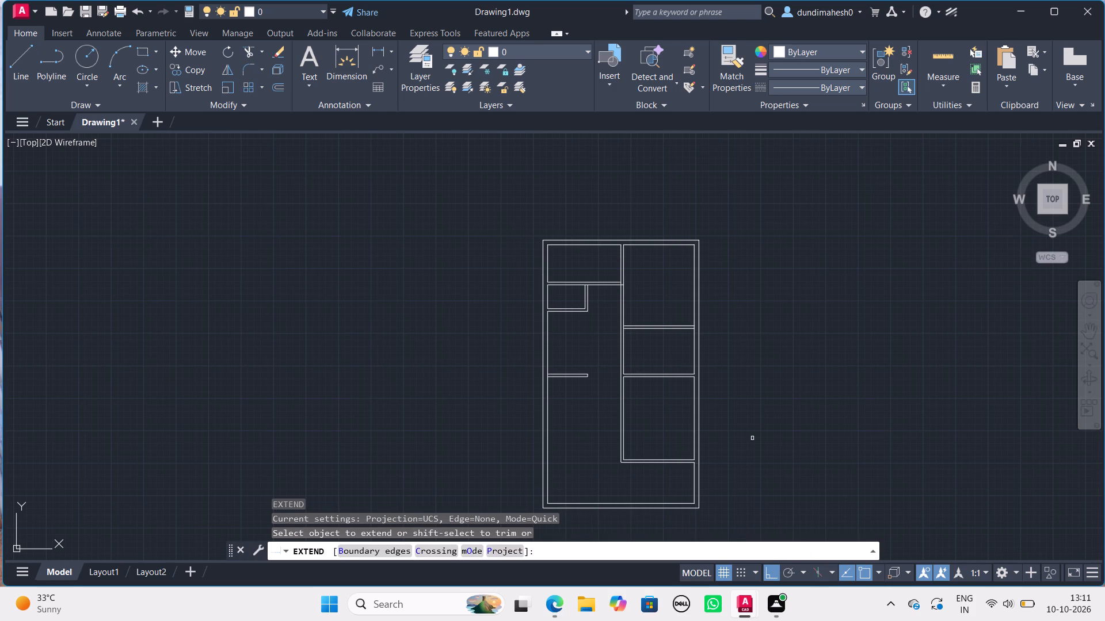
pyautogui.moveTo(748, 438); pyautogui.dragTo(609, 356, button='middle')
pyautogui.scroll(3, 266, 390)
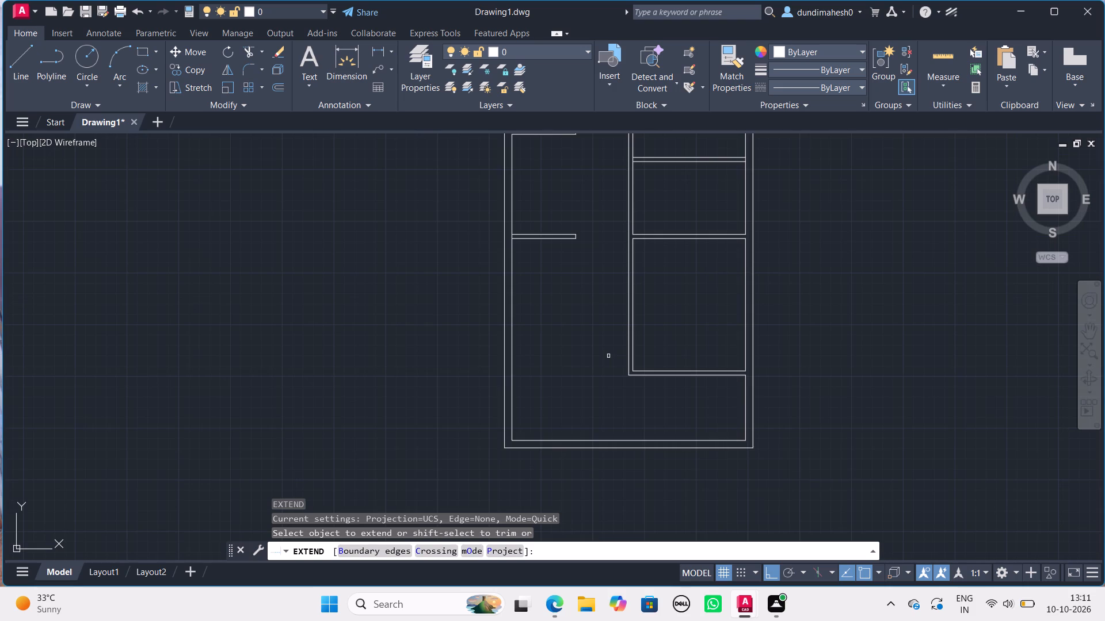
pyautogui.scroll(-2, 676, 560)
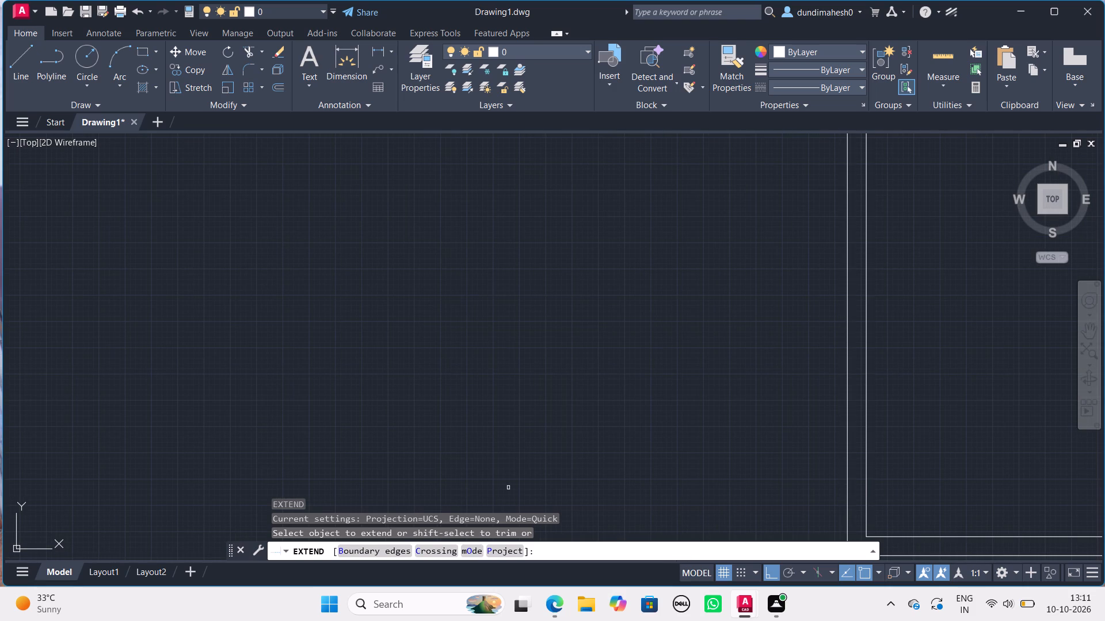
pyautogui.scroll(-1, 875, 470)
pyautogui.moveTo(885, 473); pyautogui.dragTo(883, 473, button='middle')
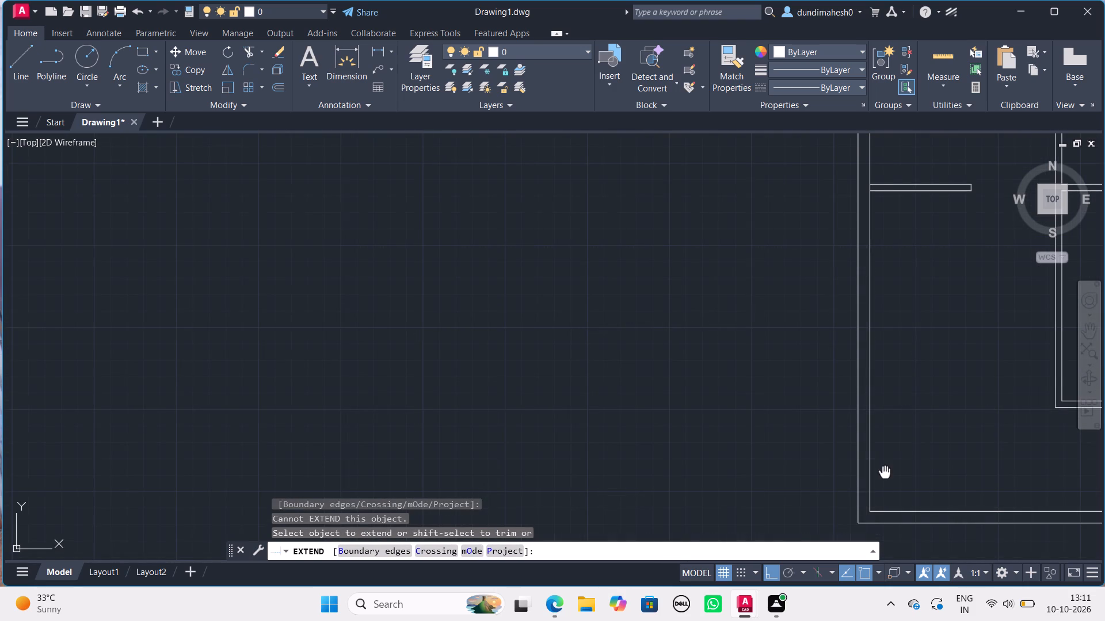
pyautogui.moveTo(883, 473); pyautogui.dragTo(552, 459, button='middle')
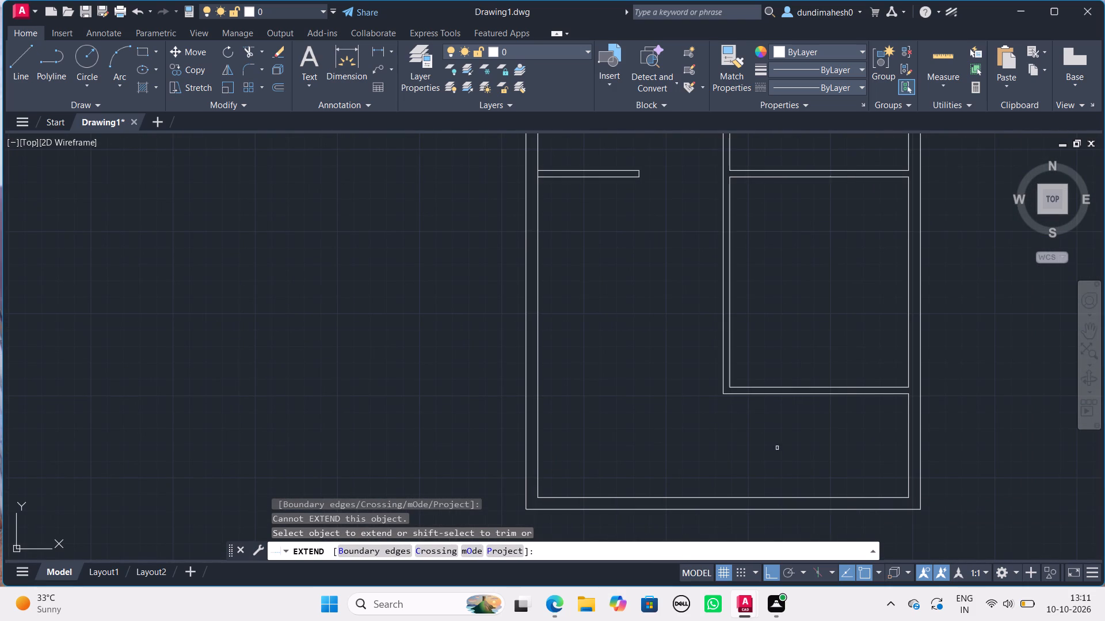
pyautogui.click(807, 401)
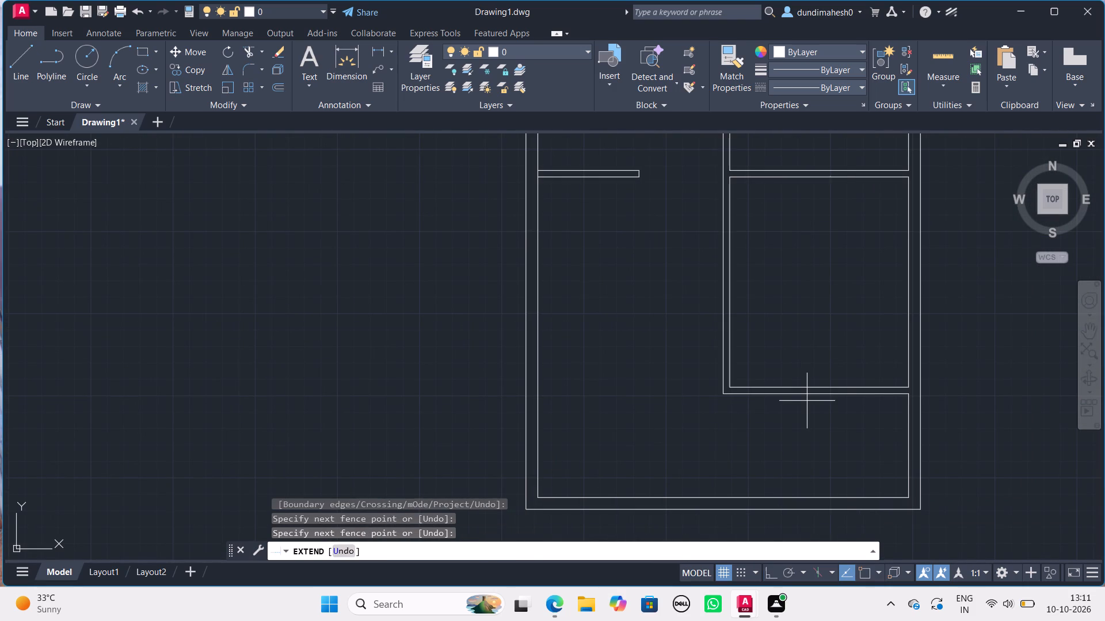
pyautogui.click(790, 336)
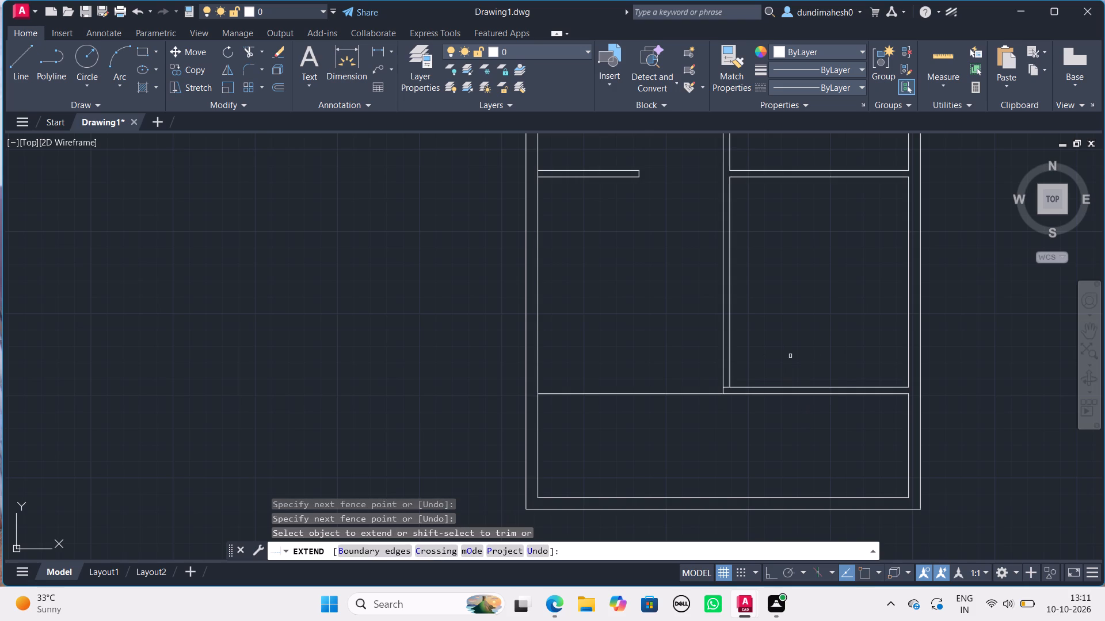
pyautogui.scroll(1, 730, 343)
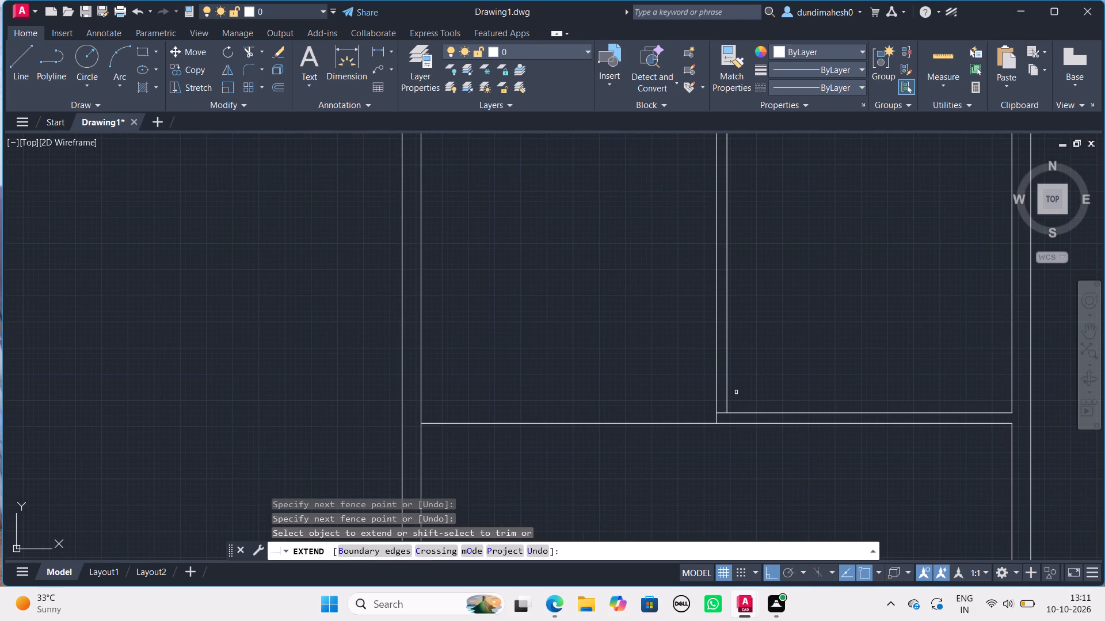
pyautogui.click(723, 416)
pyautogui.click(722, 400)
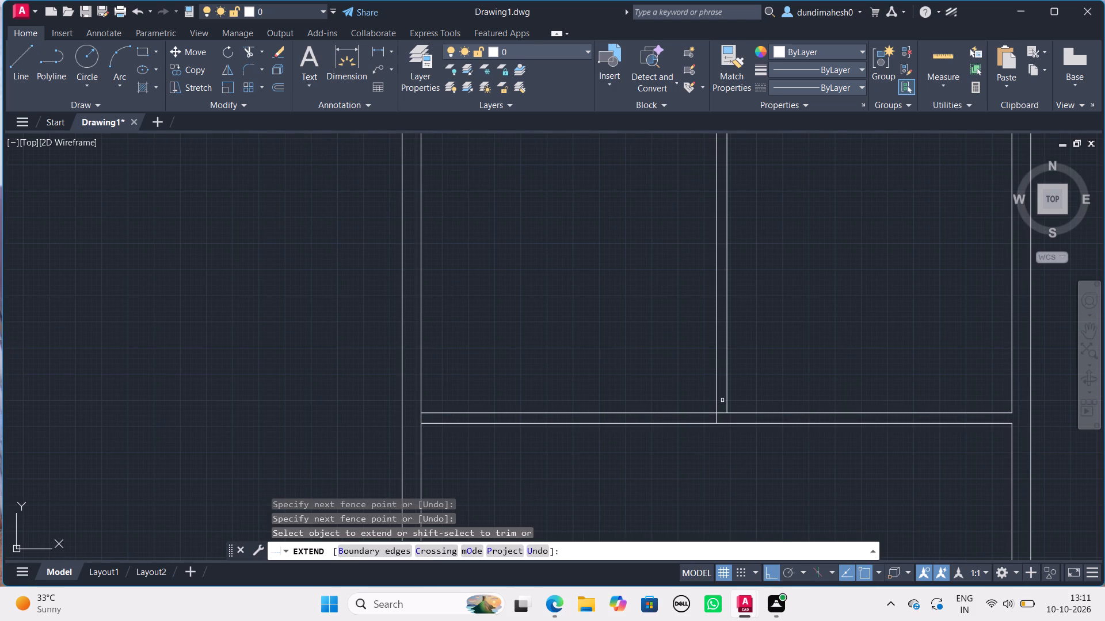
pyautogui.press('Escape')
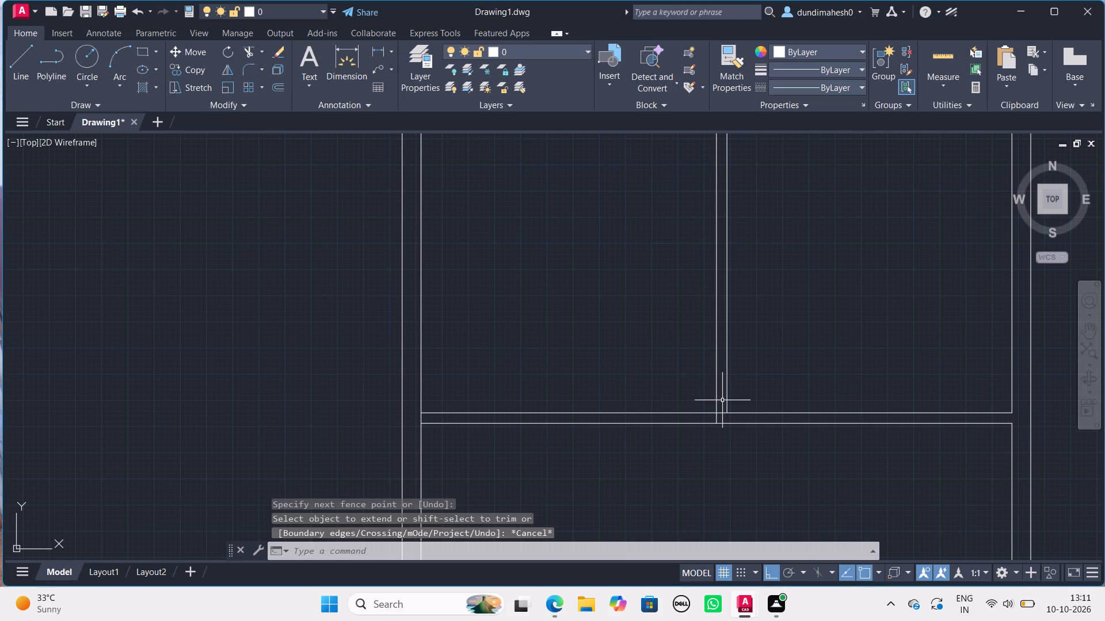
# Trim the overlapping segments where the right-hand vertical partition meets the lowest horizontal partition to form an open T-junction.
pyautogui.press('t')
pyautogui.press('r')
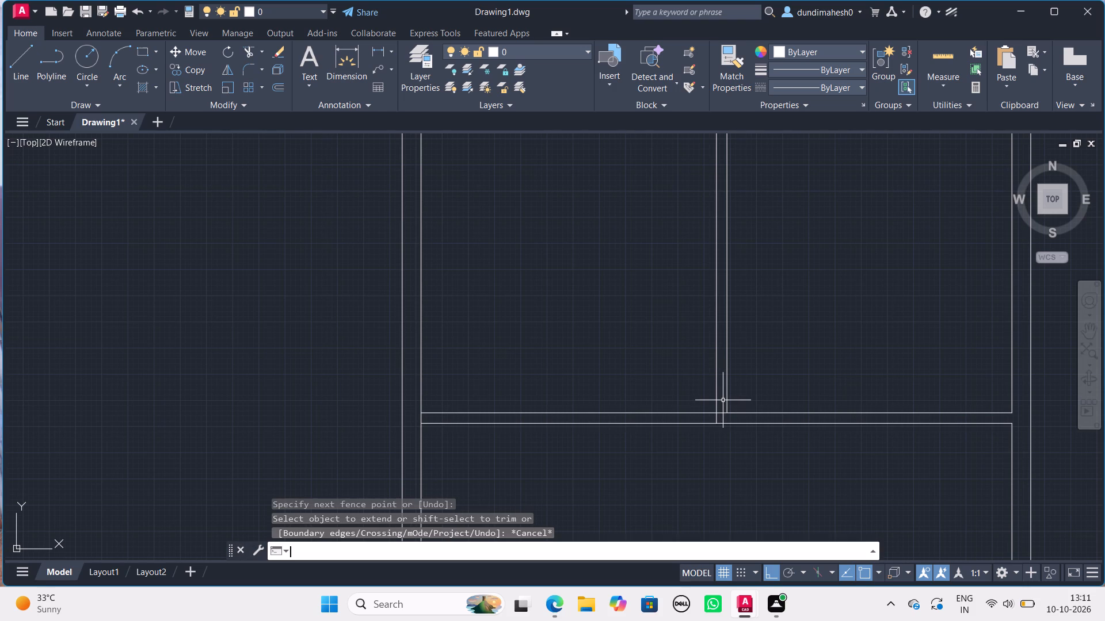
pyautogui.write('im')
pyautogui.press('Return')
pyautogui.press('Return')
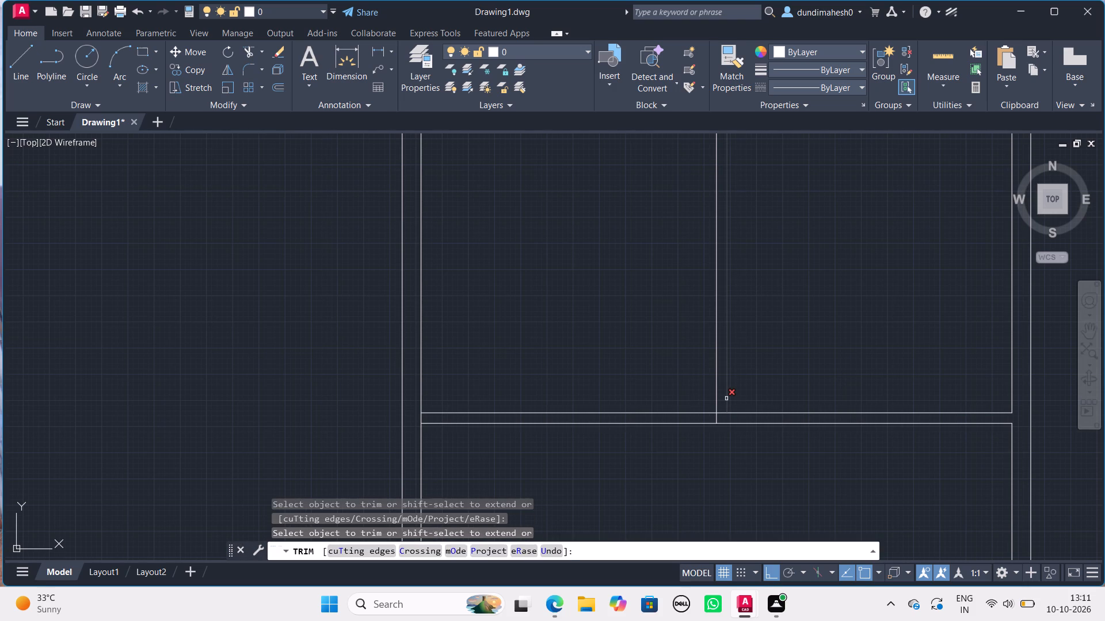
pyautogui.click(723, 400)
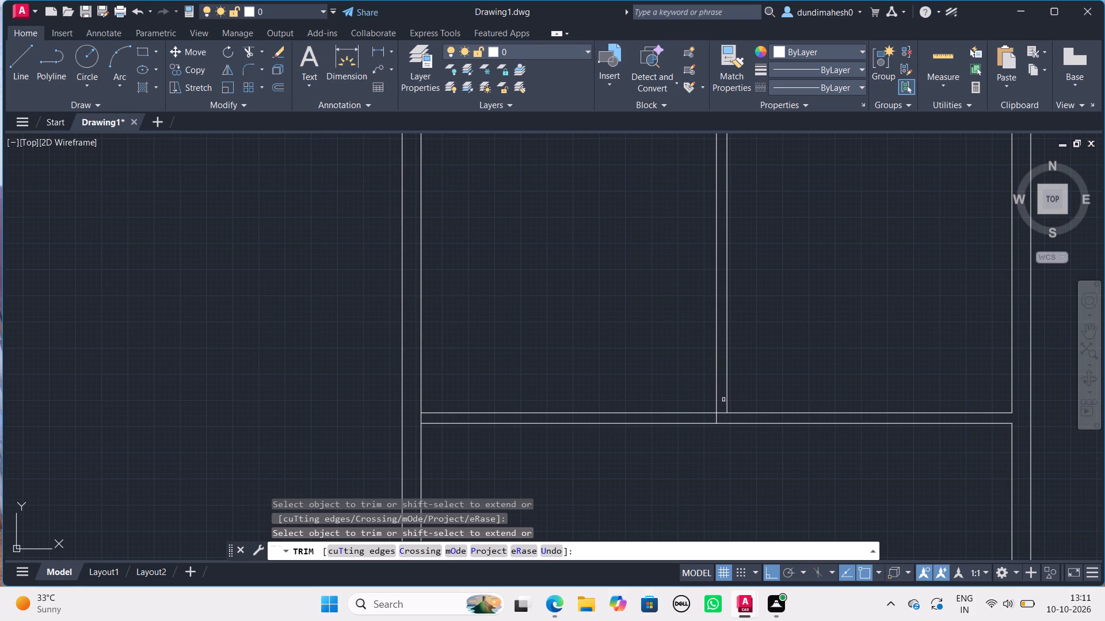
pyautogui.click(719, 419)
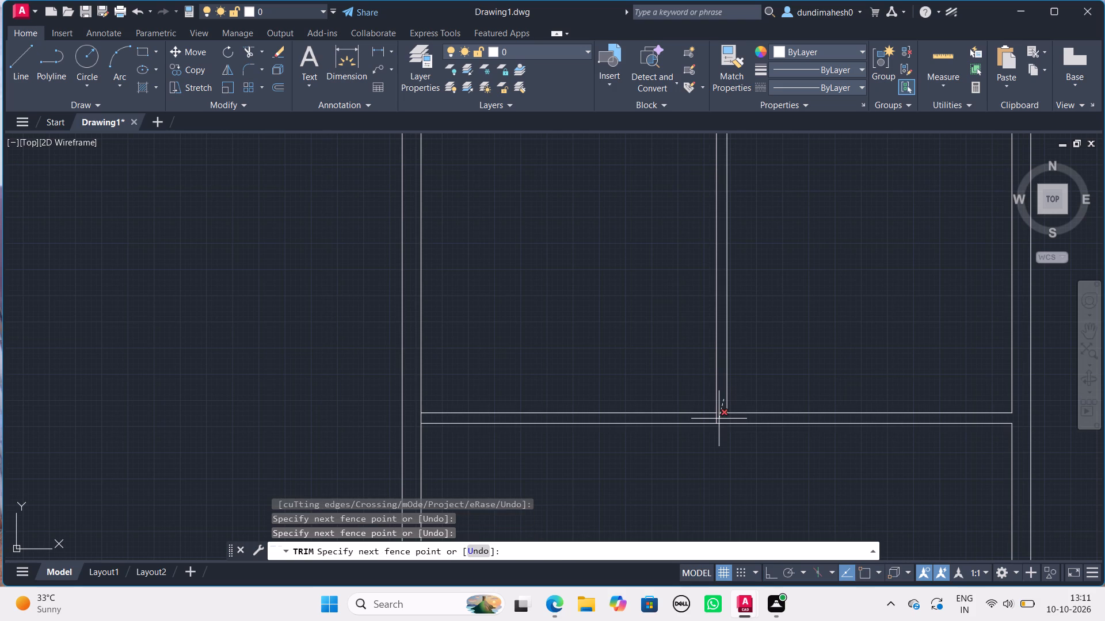
pyautogui.click(718, 418)
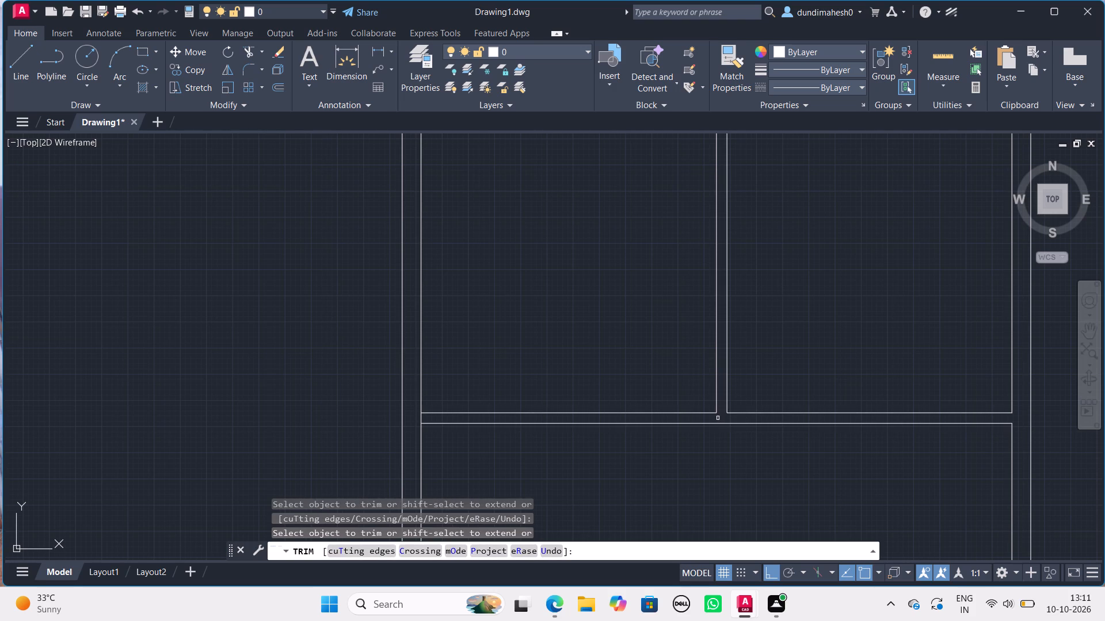
# Trim the left outer wall's inner line between the two lines of the lowest horizontal partition.
pyautogui.click(425, 419)
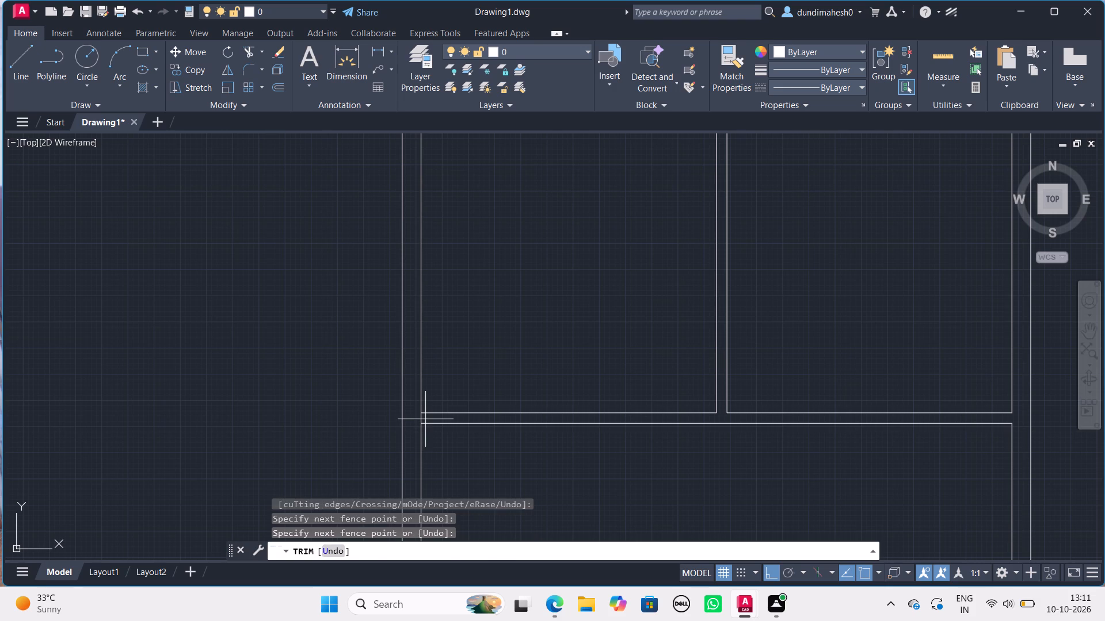
pyautogui.click(418, 419)
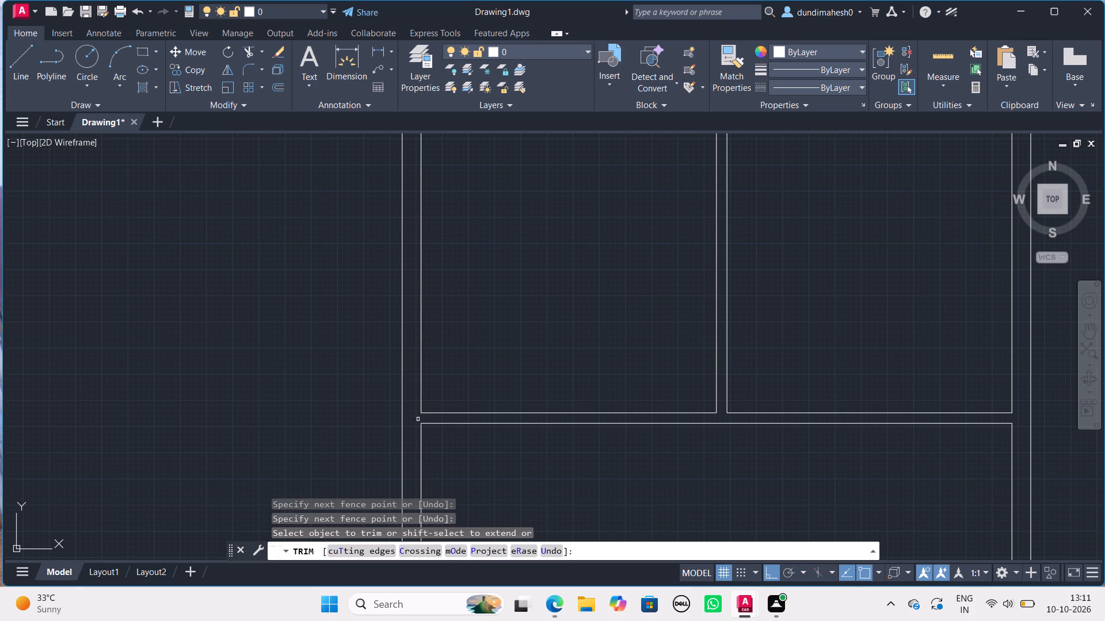
pyautogui.press('Escape')
# Draw a short line across the vertical partition's lower end, joining the endpoints of its two lines.
pyautogui.scroll(-2, 423, 417)
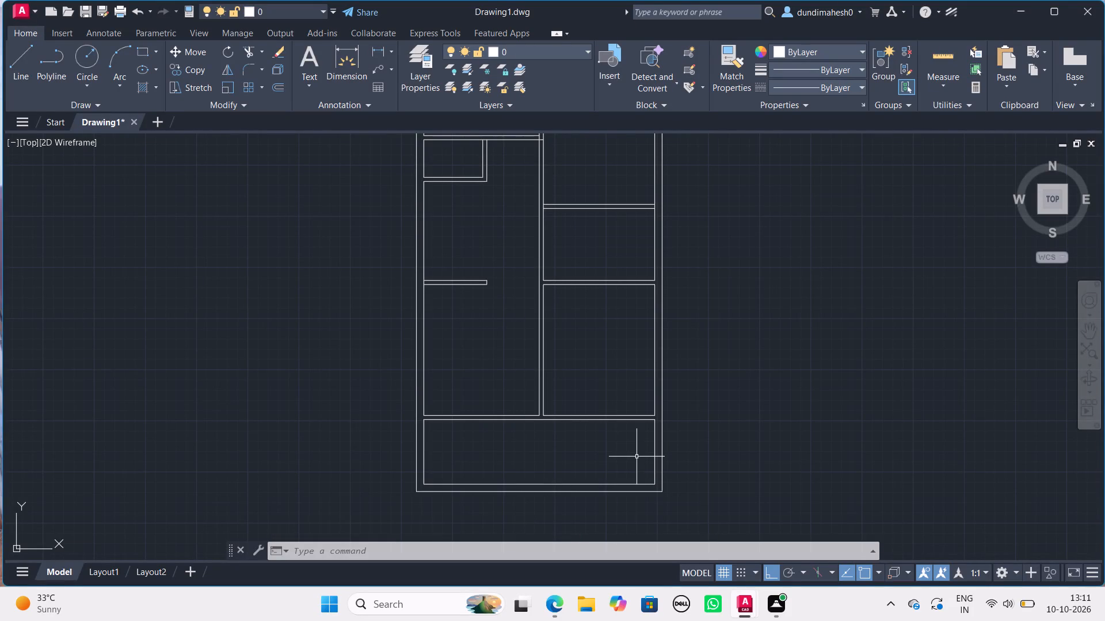
pyautogui.press('l')
pyautogui.press('Return')
pyautogui.scroll(3, 610, 447)
pyautogui.scroll(3, 530, 412)
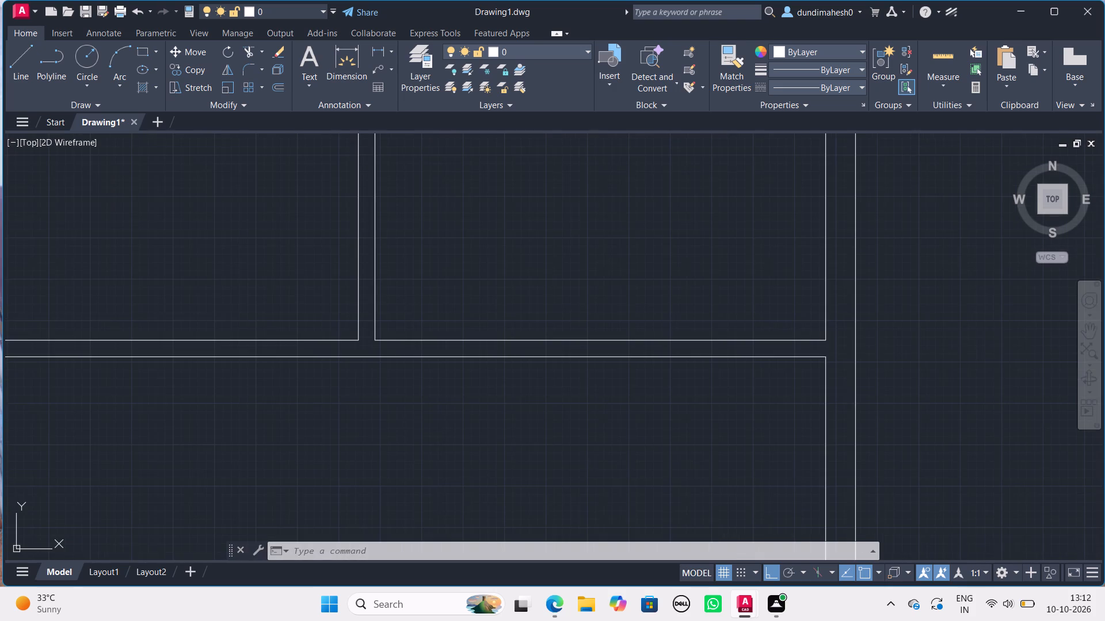
pyautogui.scroll(-1, 702, 385)
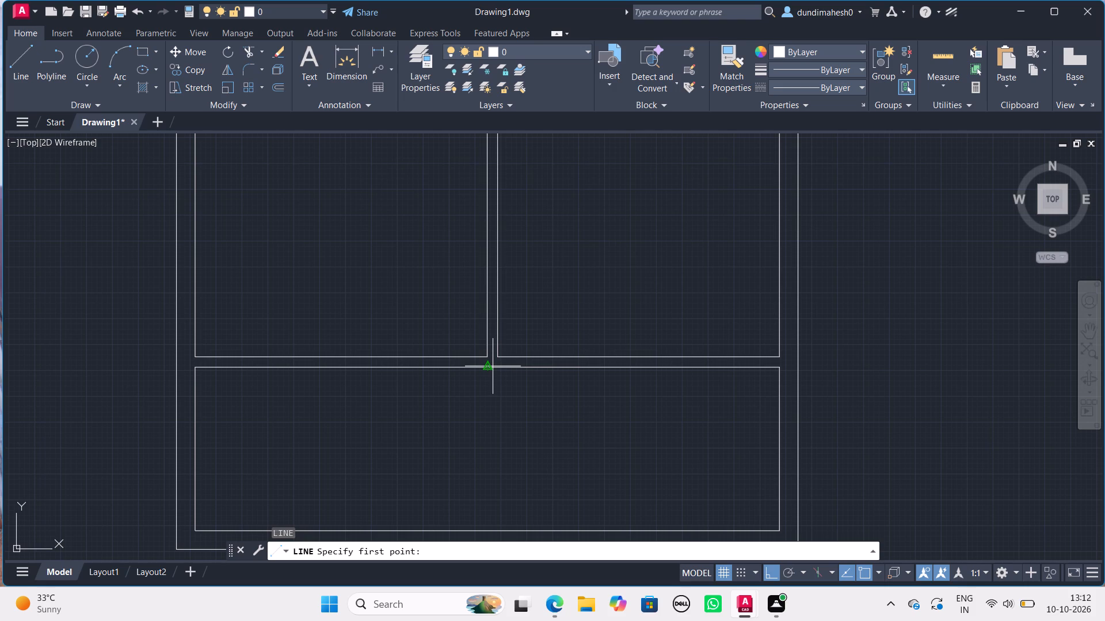
pyautogui.scroll(3, 493, 366)
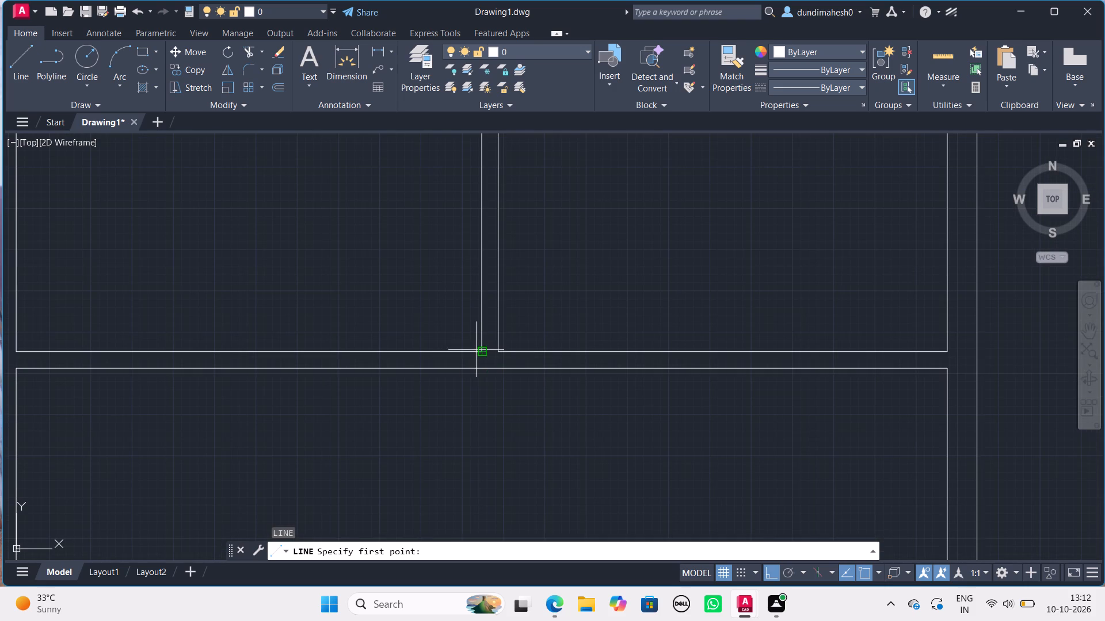
pyautogui.click(481, 350)
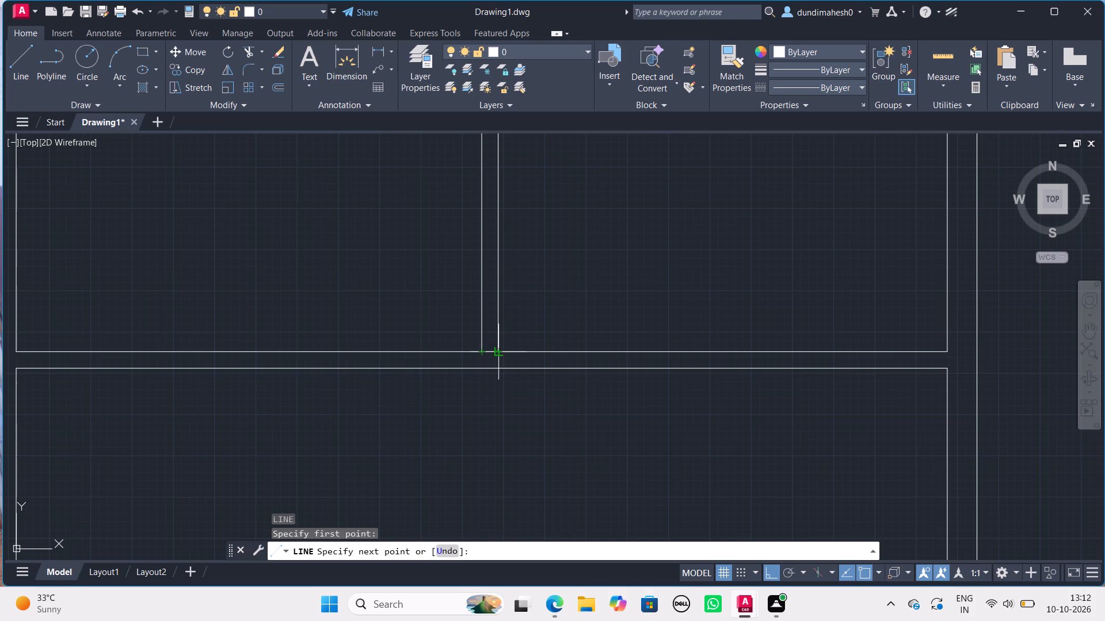
pyautogui.click(500, 350)
pyautogui.press('space')
# Draw a vertical line from the midpoint of that short line down to the bottom outer wall's inner line.
pyautogui.press('space')
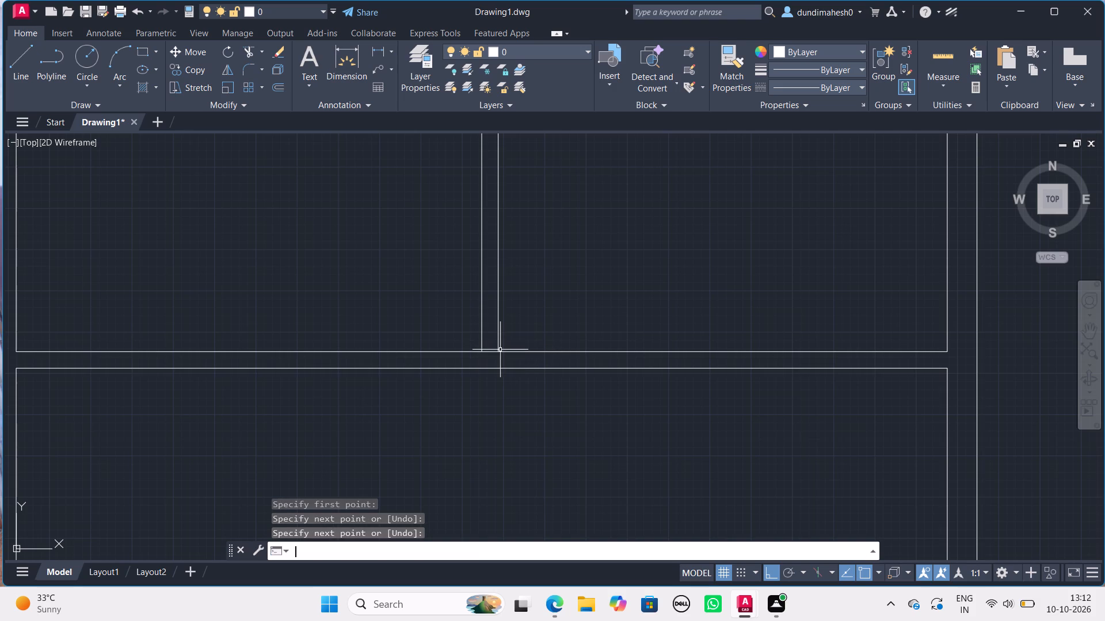
pyautogui.scroll(4, 500, 350)
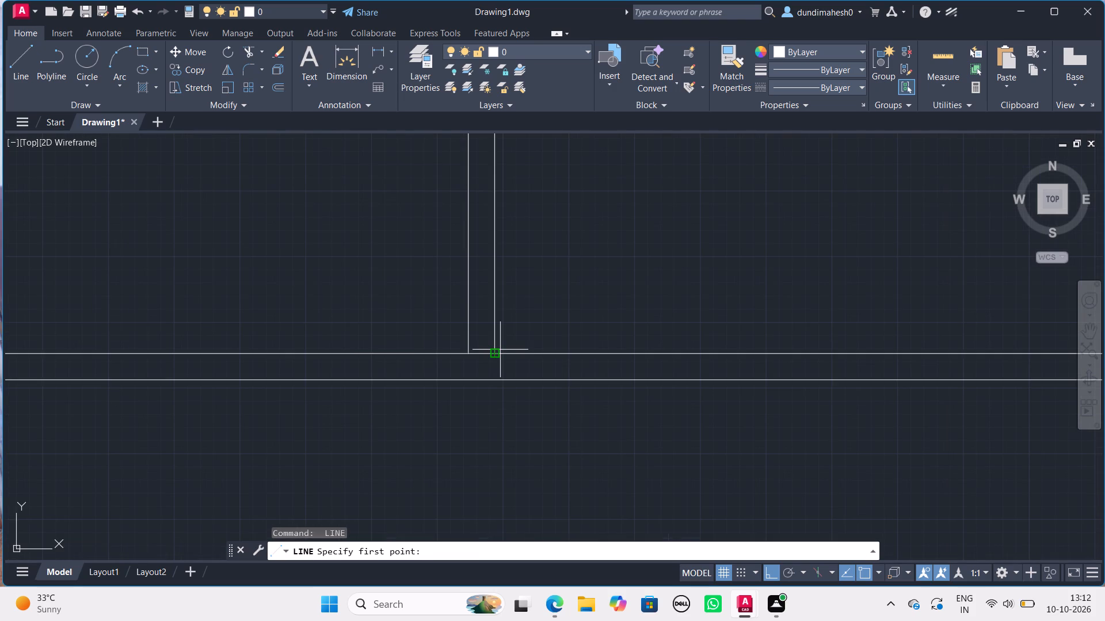
pyautogui.click(481, 350)
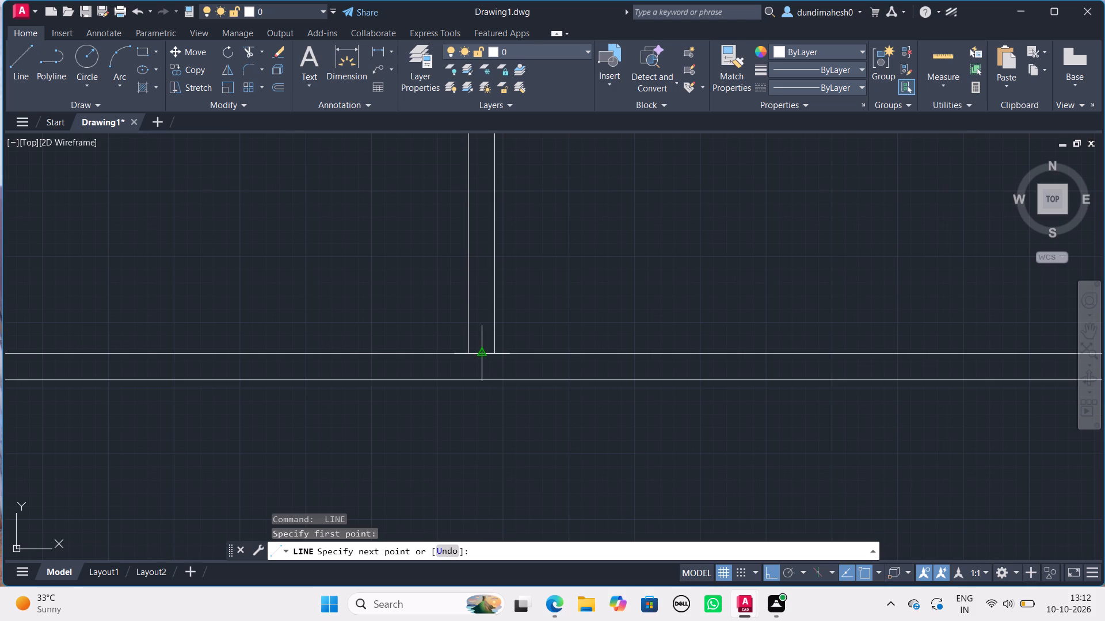
pyautogui.scroll(-4, 481, 350)
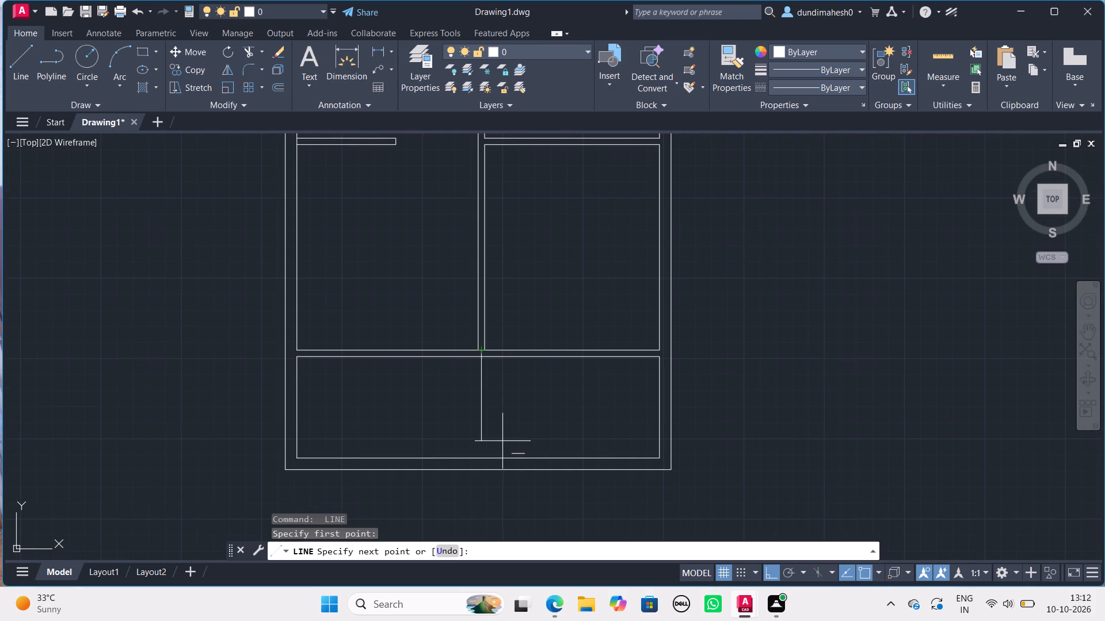
pyautogui.click(483, 454)
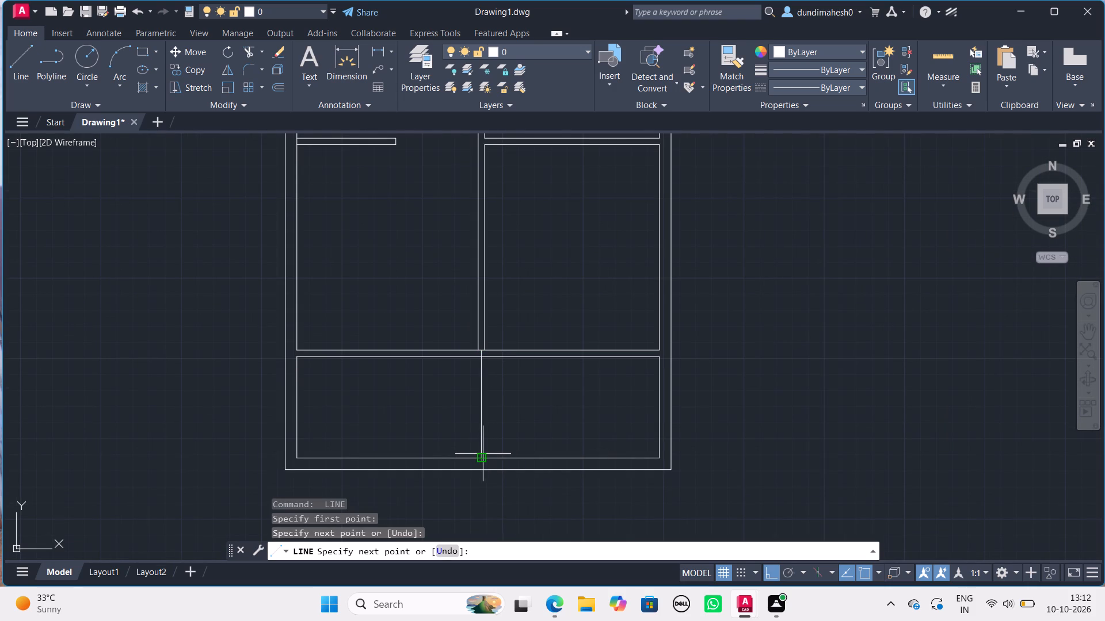
pyautogui.press('Escape')
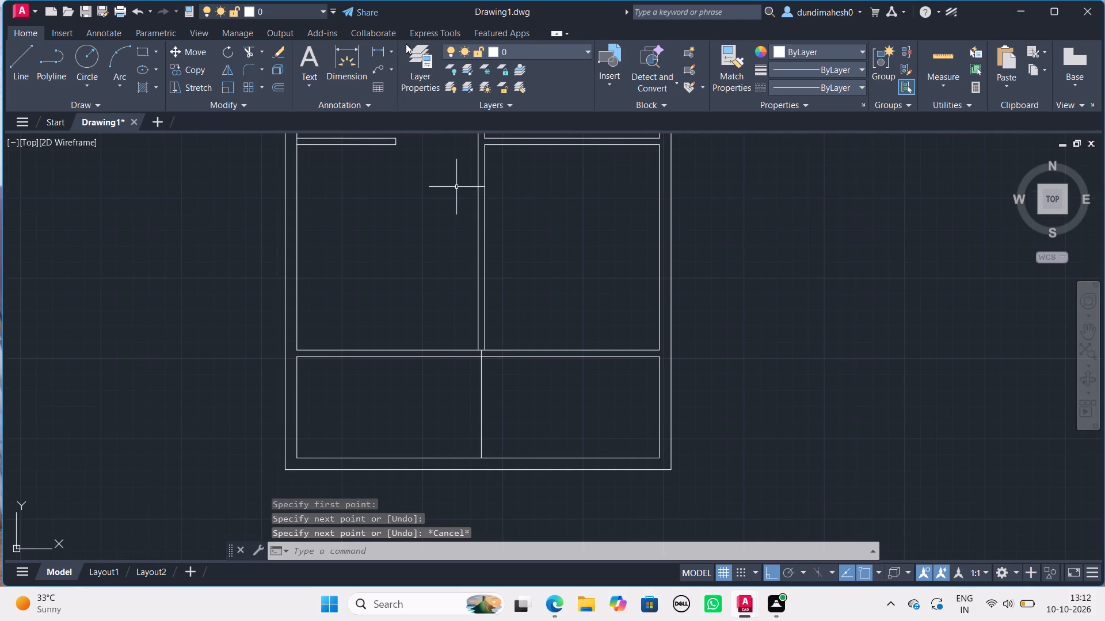
# Measure the bottom room's depth from the lowest partition's lower line to the bottom outer wall's inner line.
pyautogui.click(364, 53)
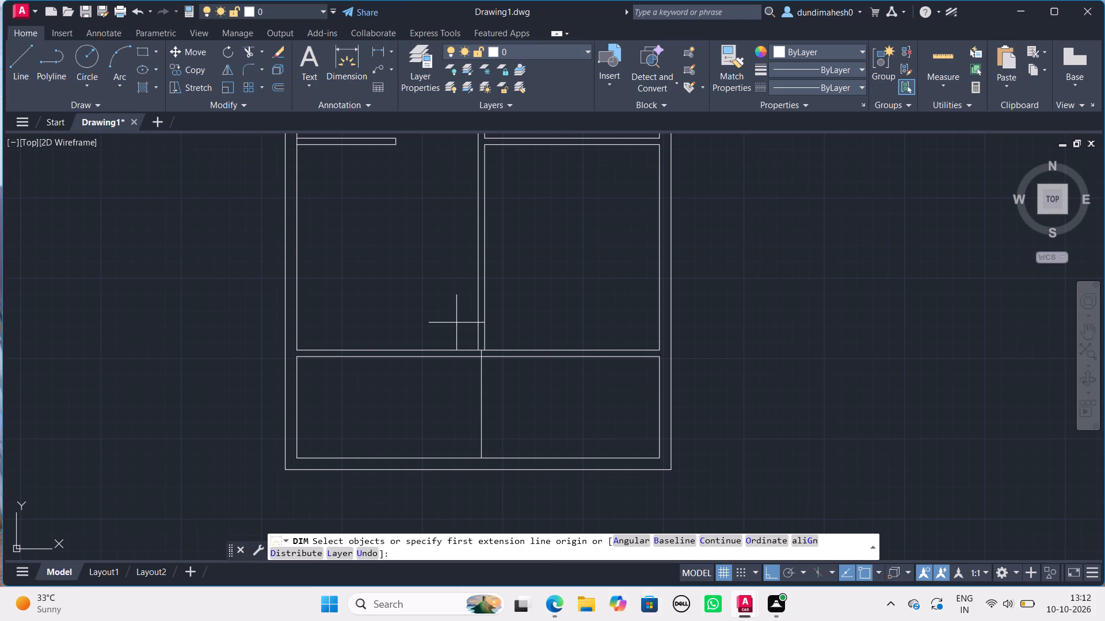
pyautogui.scroll(3, 490, 381)
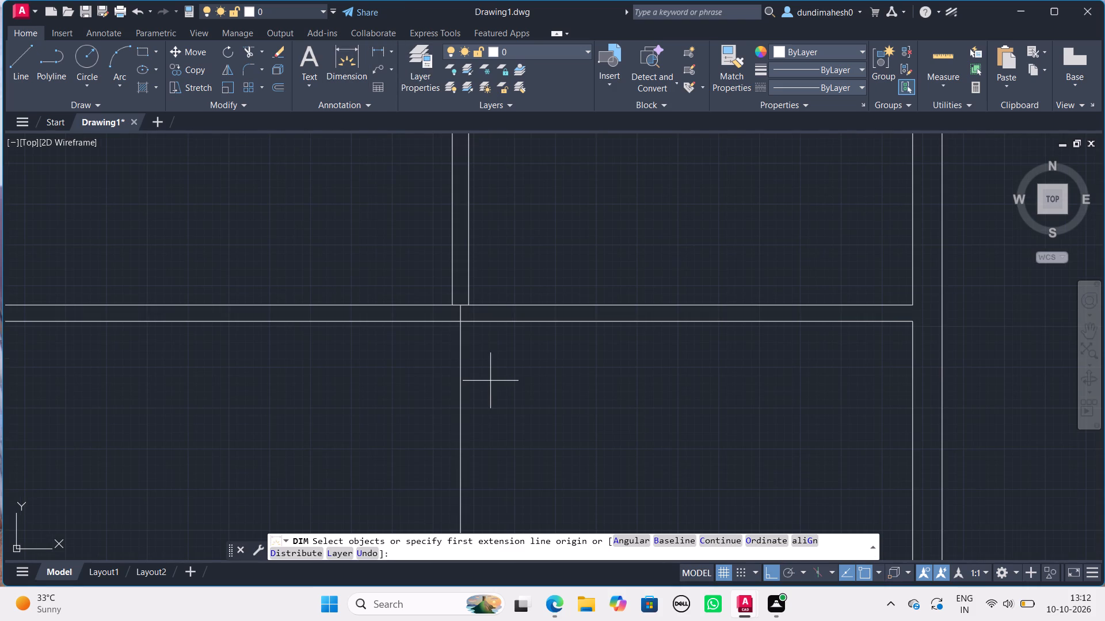
pyautogui.click(464, 324)
pyautogui.scroll(-2, 464, 324)
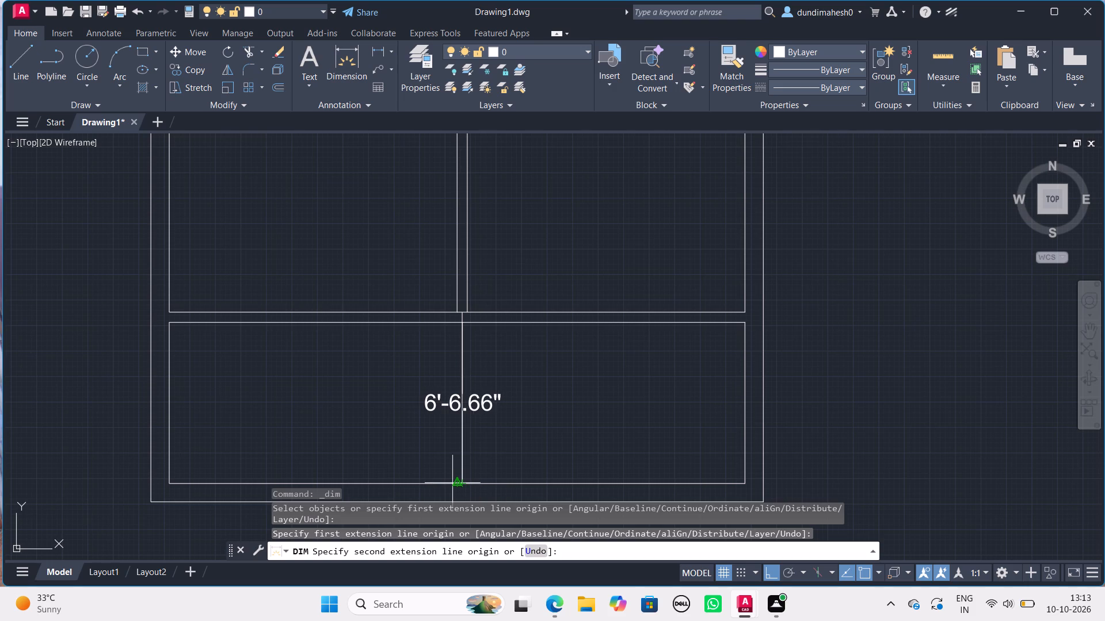
pyautogui.press('Escape')
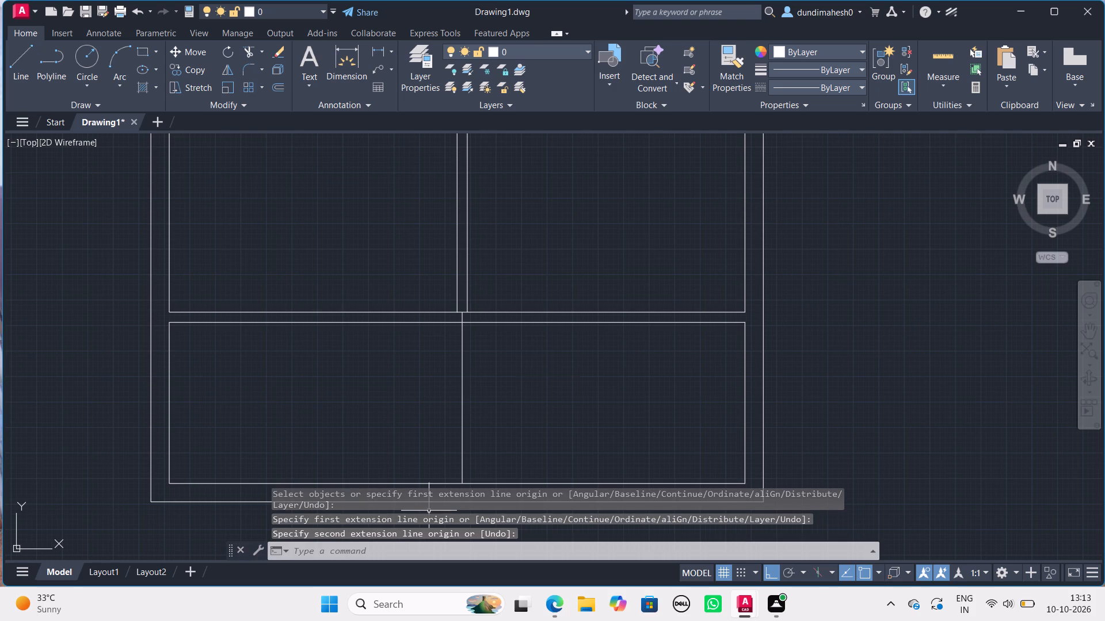
# Delete the lower line of the lowest horizontal partition.
pyautogui.click(594, 343)
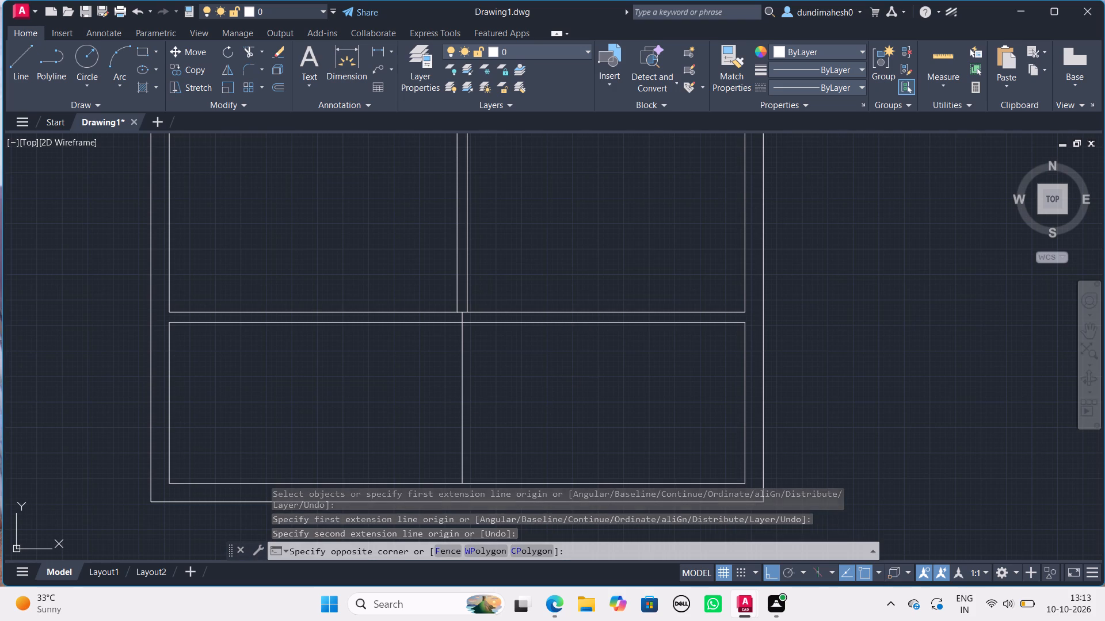
pyautogui.click(574, 321)
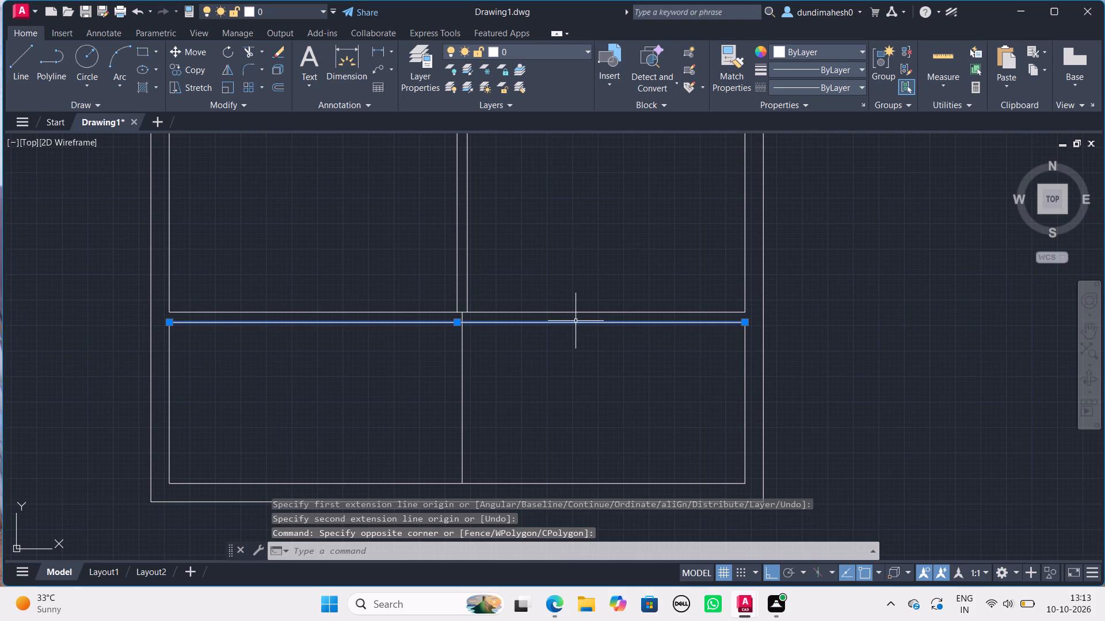
pyautogui.press('Delete')
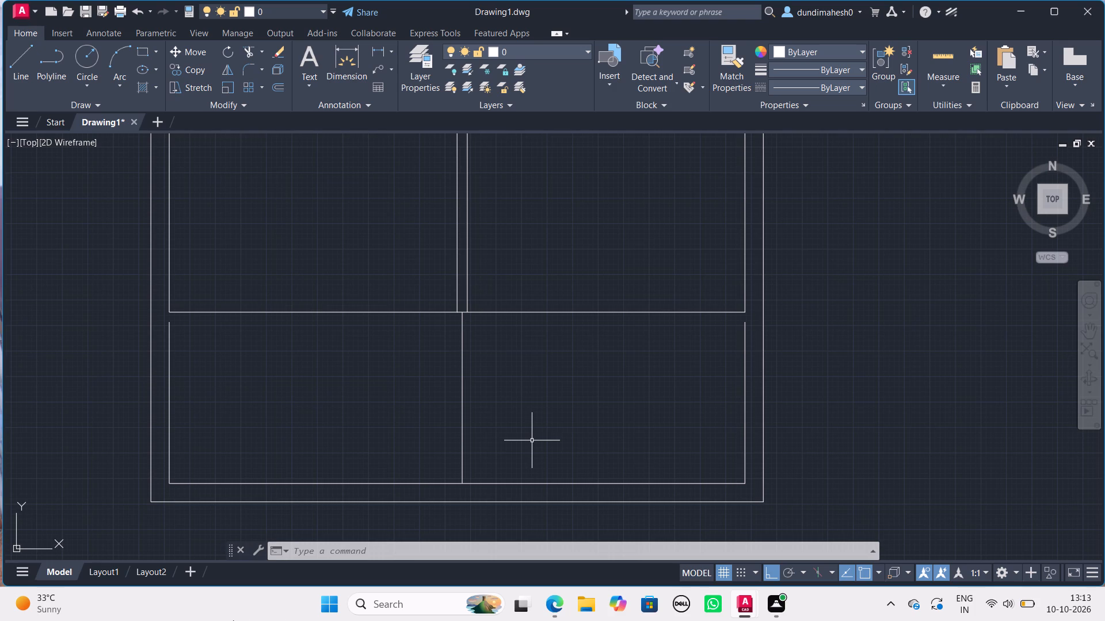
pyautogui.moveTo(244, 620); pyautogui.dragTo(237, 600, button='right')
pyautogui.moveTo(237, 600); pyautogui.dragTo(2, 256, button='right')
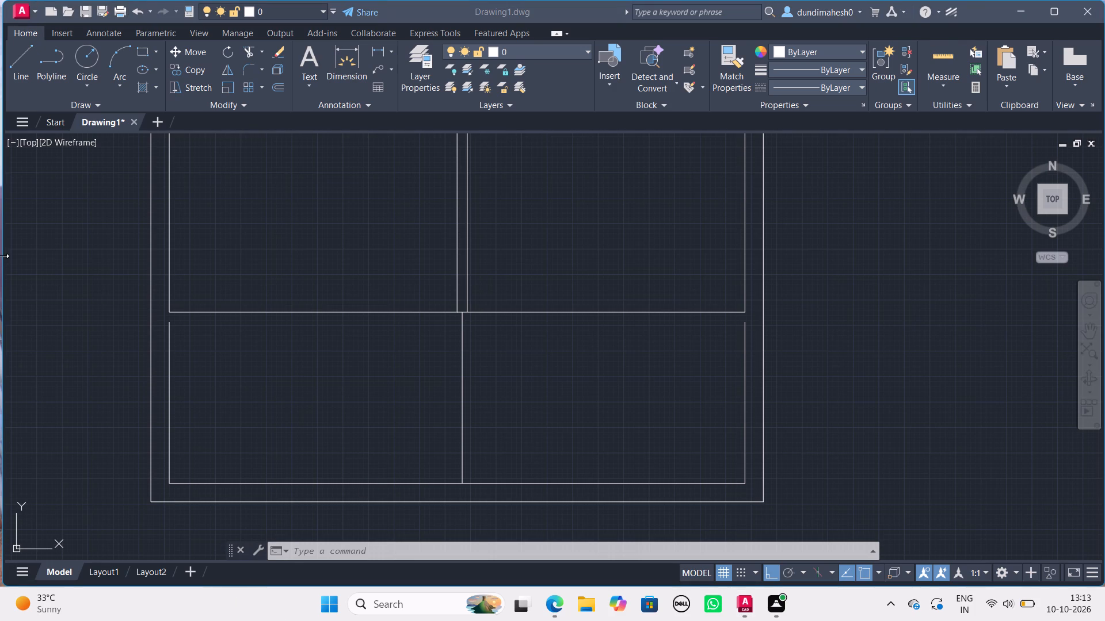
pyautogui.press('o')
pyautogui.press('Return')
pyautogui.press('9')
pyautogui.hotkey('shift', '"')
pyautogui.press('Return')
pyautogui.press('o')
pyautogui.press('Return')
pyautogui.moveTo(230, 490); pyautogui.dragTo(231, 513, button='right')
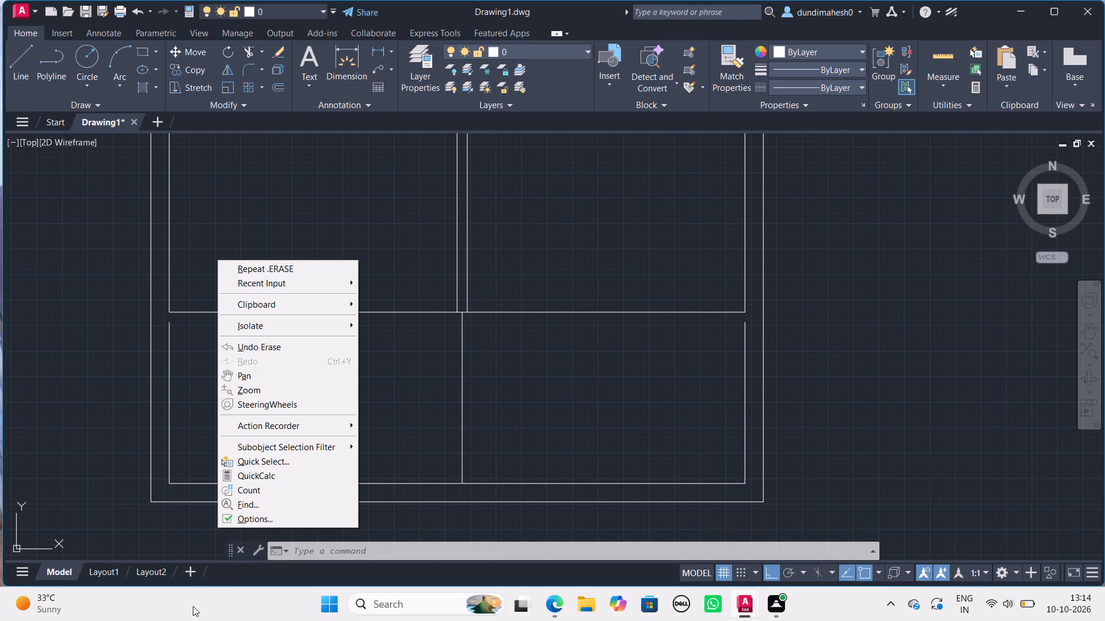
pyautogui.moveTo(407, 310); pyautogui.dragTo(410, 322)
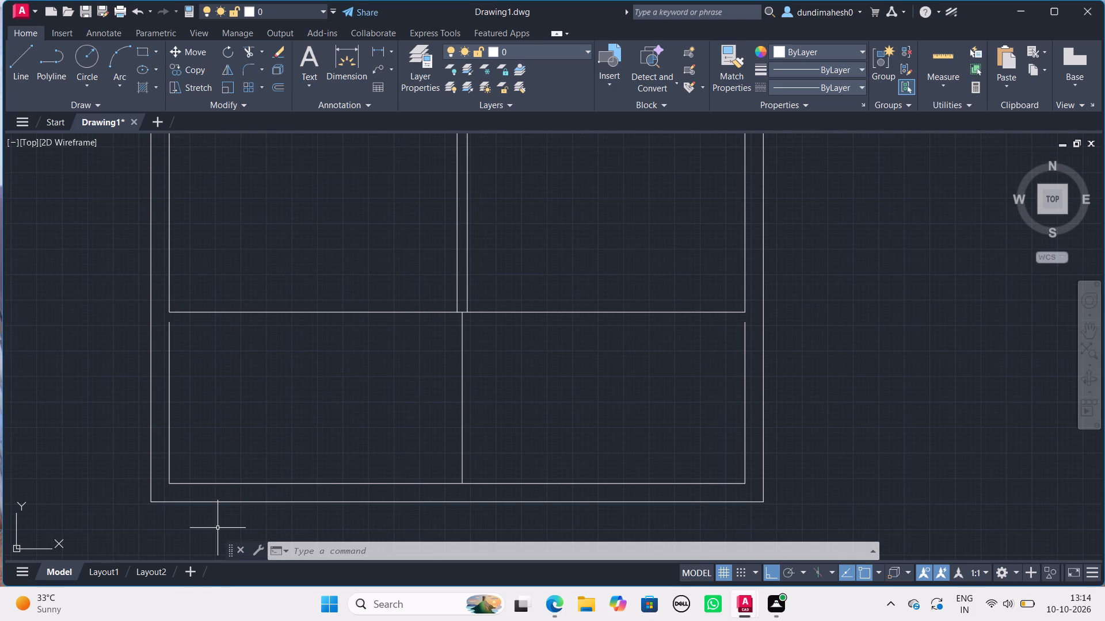
# Offset the right-hand segment of the lowest horizontal partition's remaining line 9" downward.
pyautogui.press('o')
pyautogui.press('Return')
pyautogui.moveTo(412, 573); pyautogui.dragTo(398, 559, button='right')
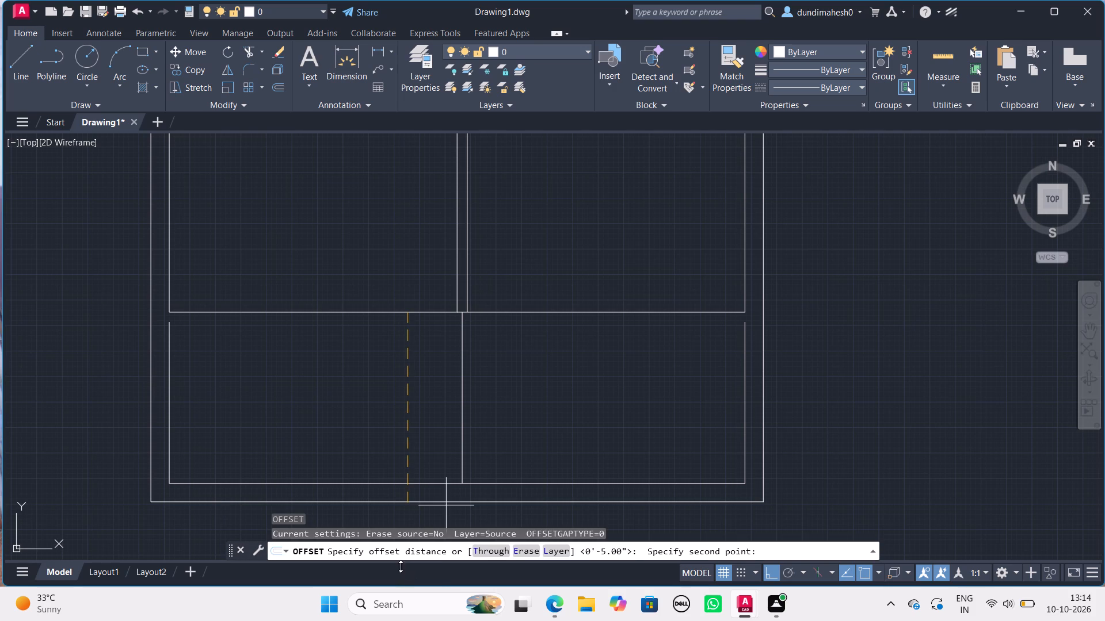
pyautogui.moveTo(399, 596); pyautogui.dragTo(381, 608, button='right')
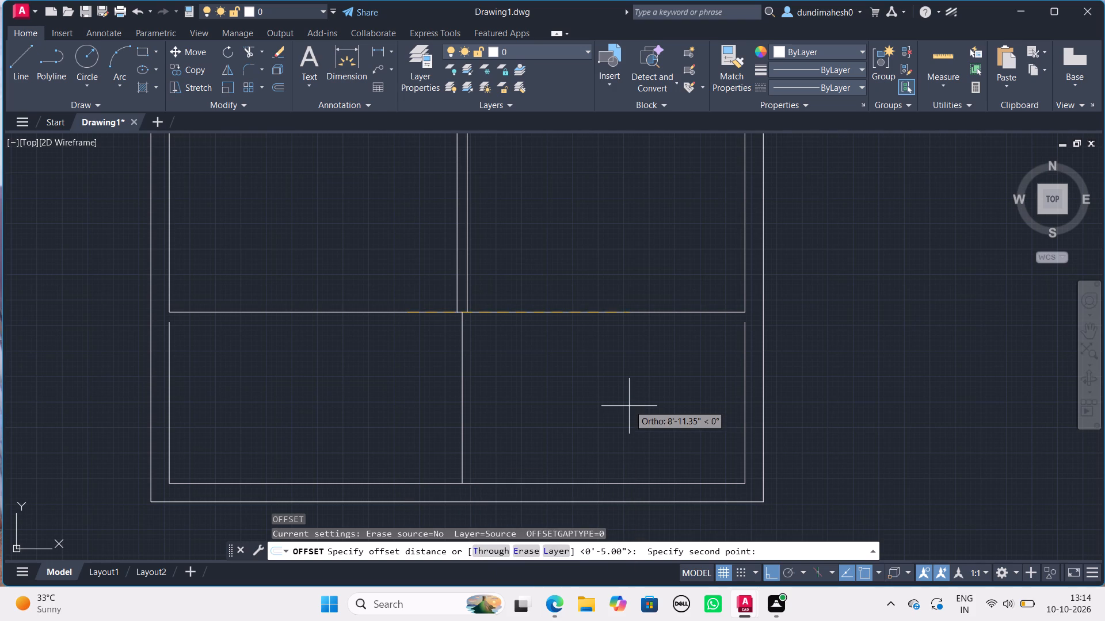
pyautogui.press('Escape')
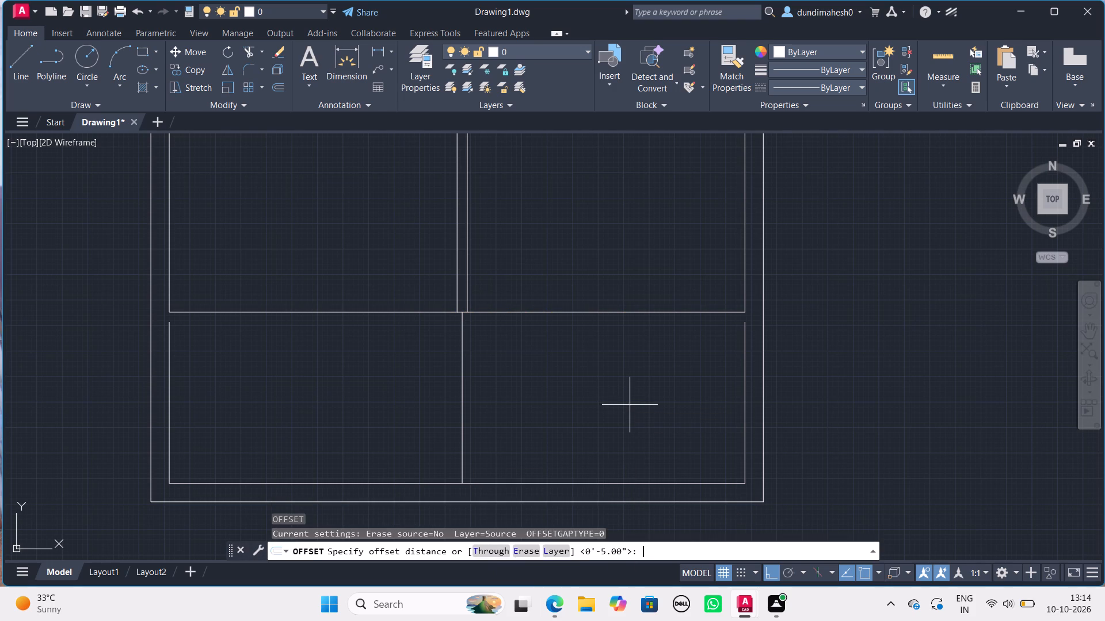
pyautogui.press('9')
pyautogui.hotkey('shift', '"')
pyautogui.press('Return')
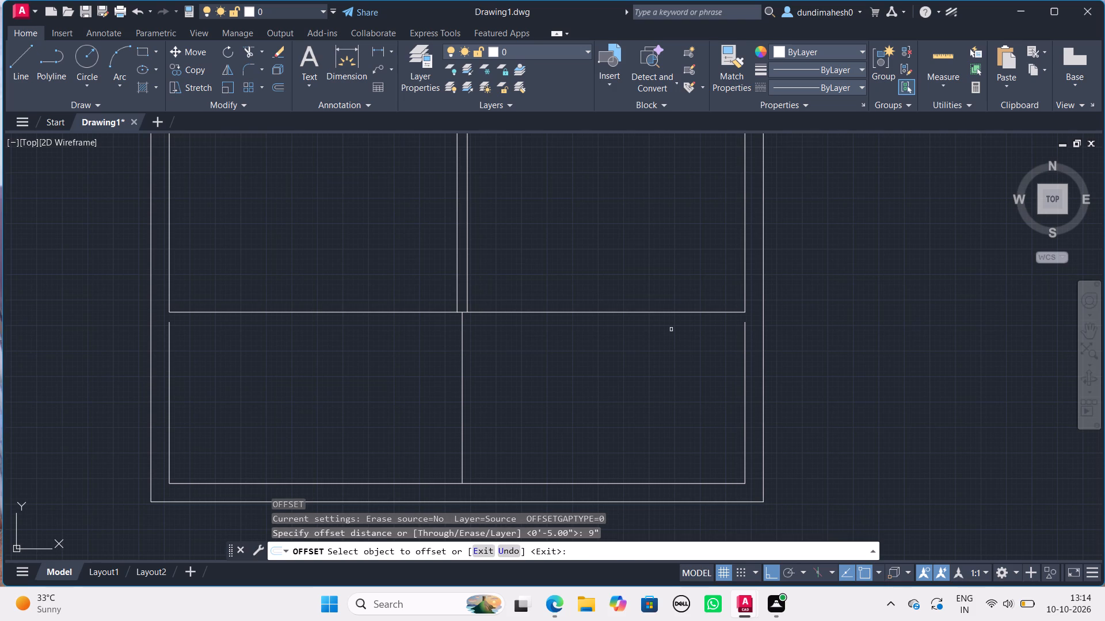
pyautogui.click(632, 315)
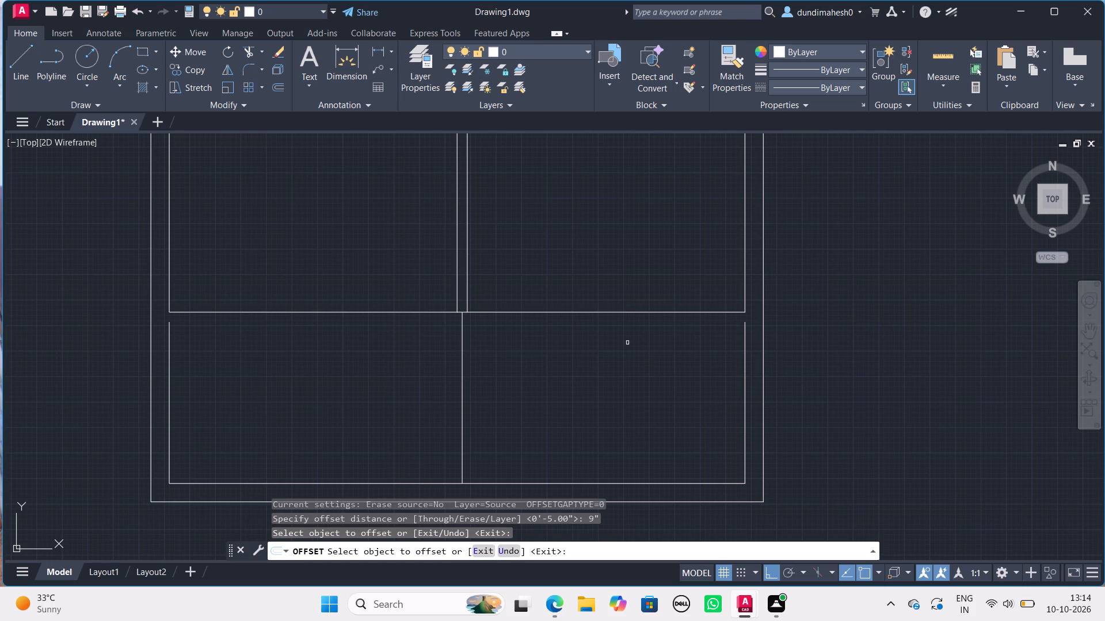
pyautogui.click(655, 308)
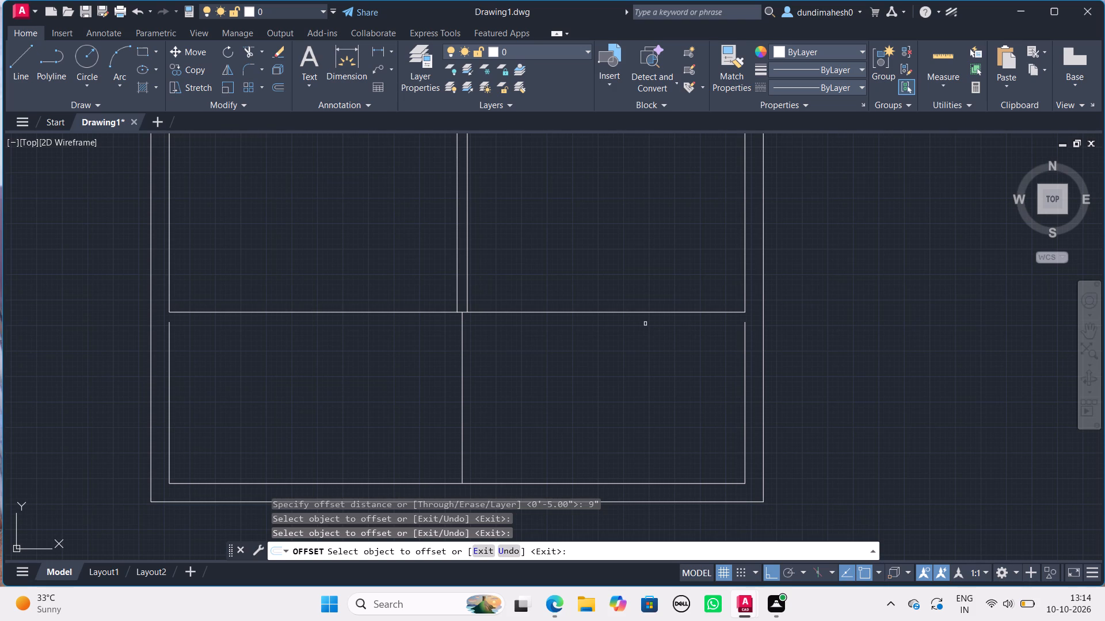
pyautogui.click(635, 312)
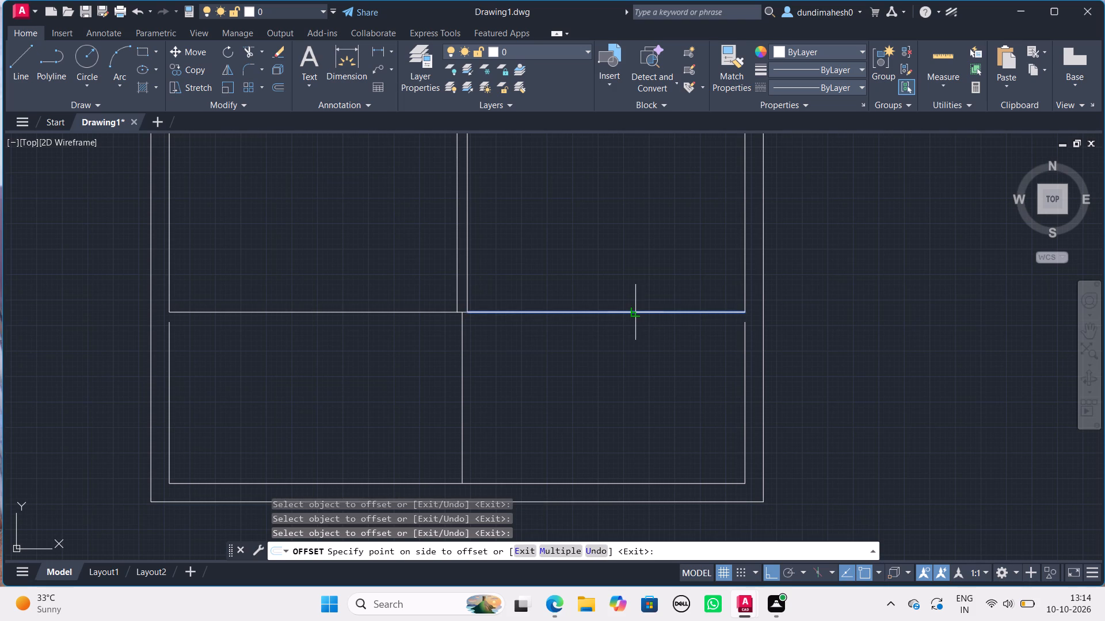
pyautogui.click(683, 398)
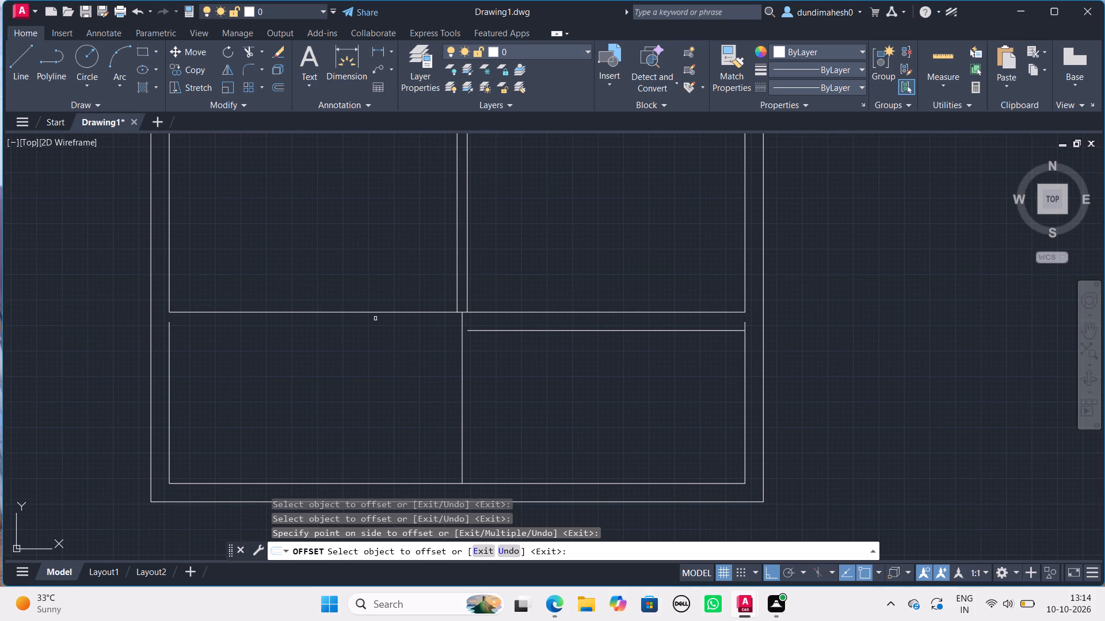
# Offset the same partition line's left-hand segment and the short line across the vertical partition's lower end 9" downward.
pyautogui.click(372, 304)
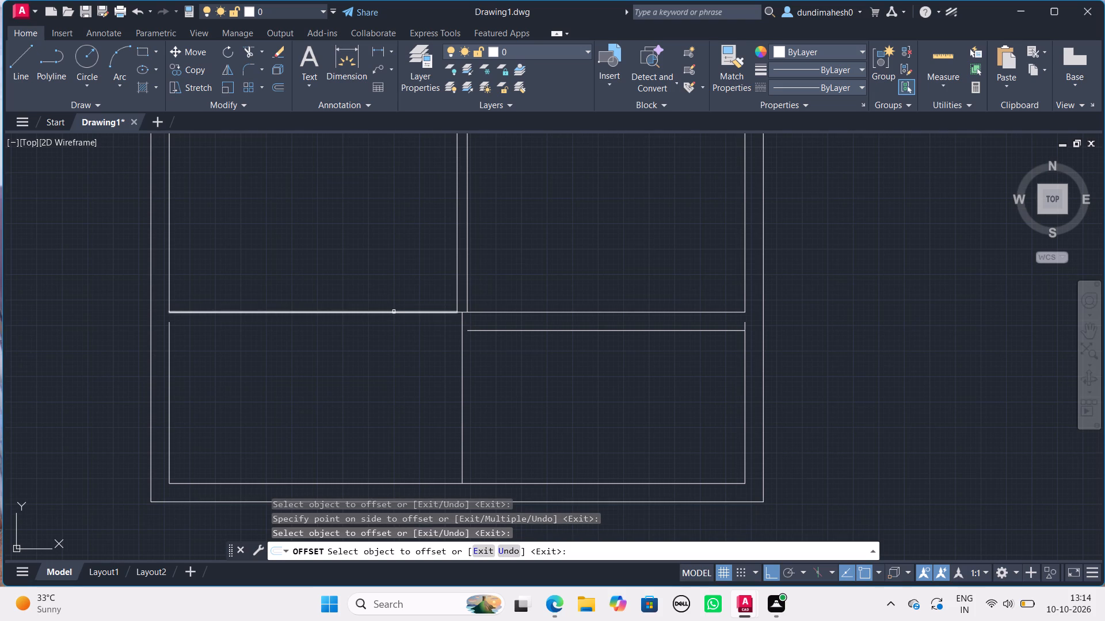
pyautogui.click(394, 312)
pyautogui.click(402, 363)
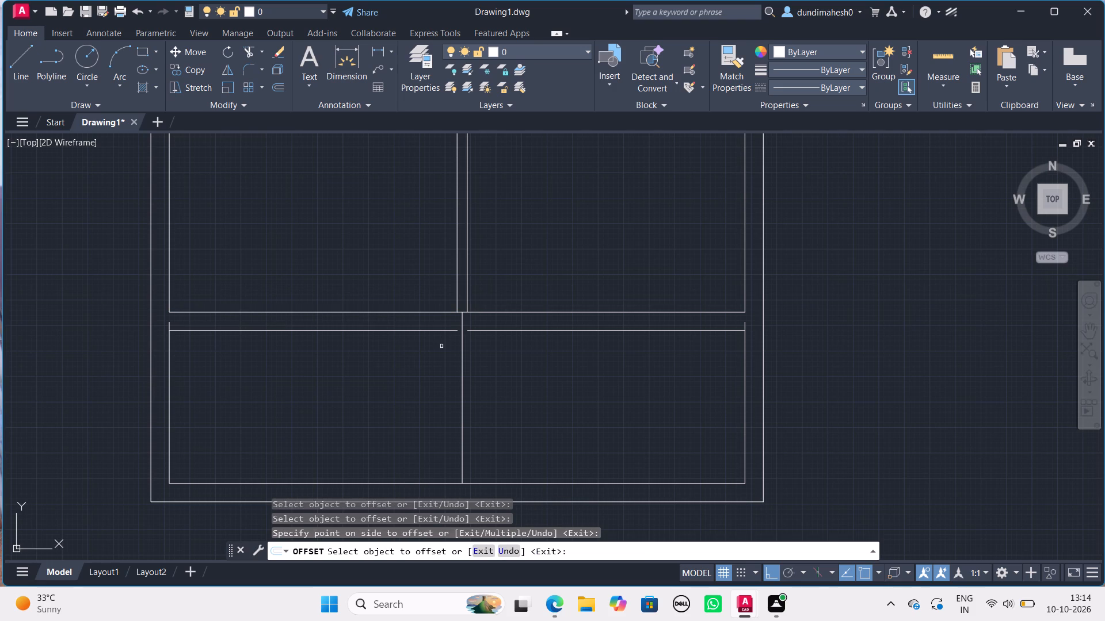
pyautogui.scroll(2, 459, 318)
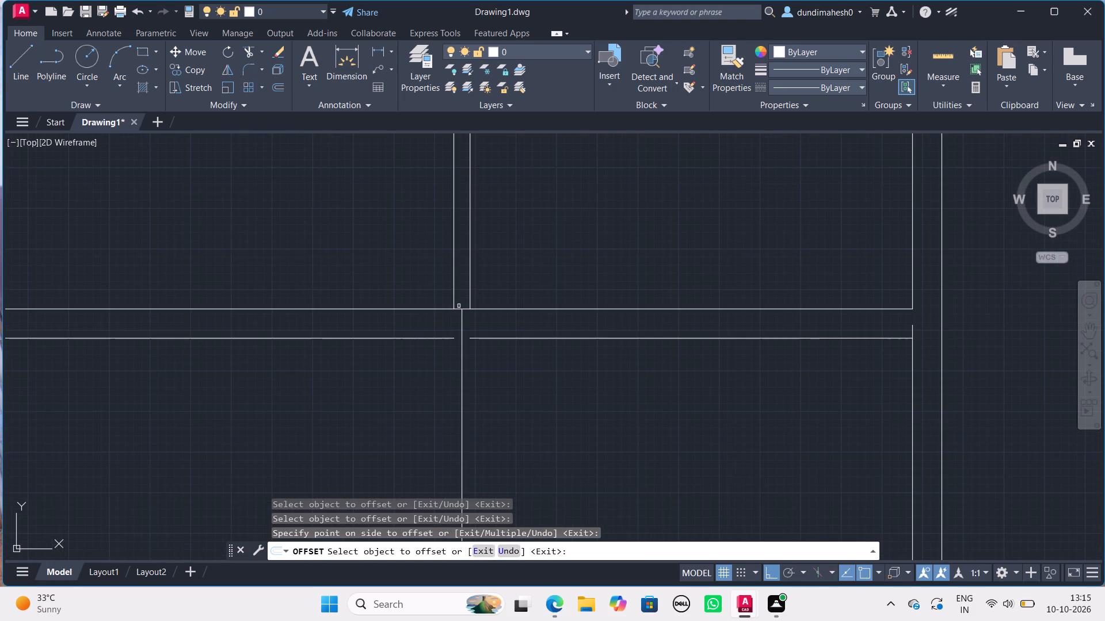
pyautogui.click(467, 309)
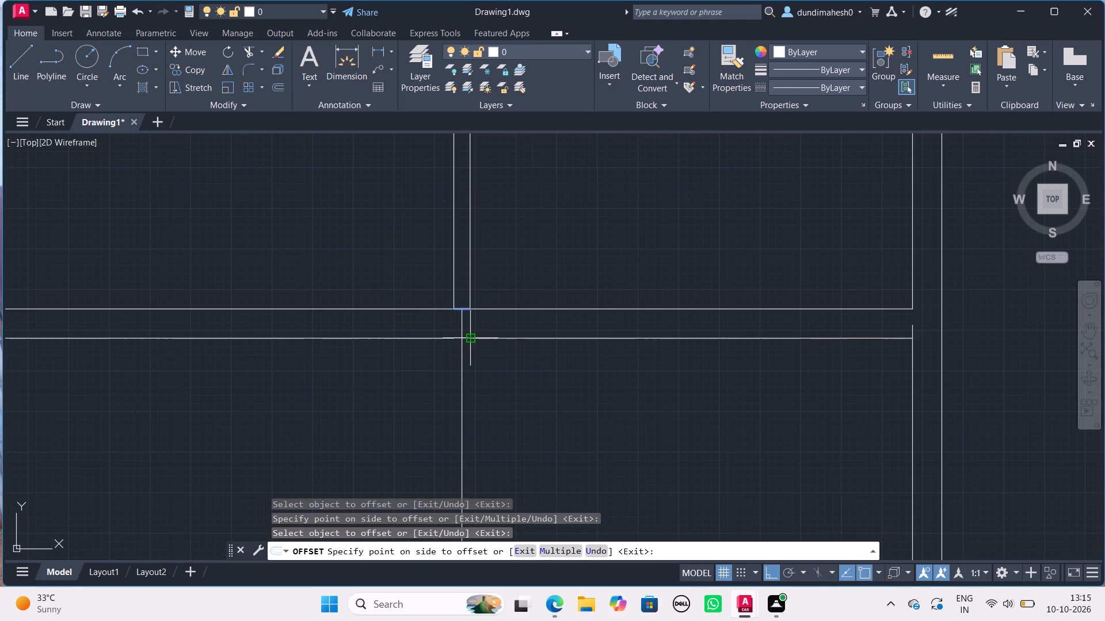
pyautogui.click(473, 339)
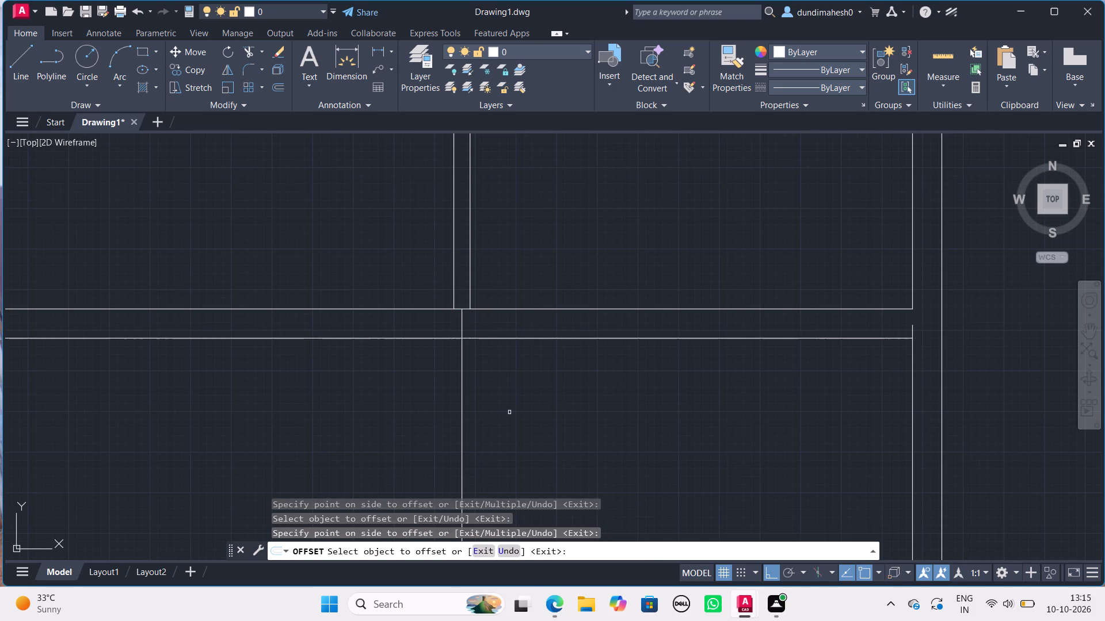
pyautogui.press('Escape')
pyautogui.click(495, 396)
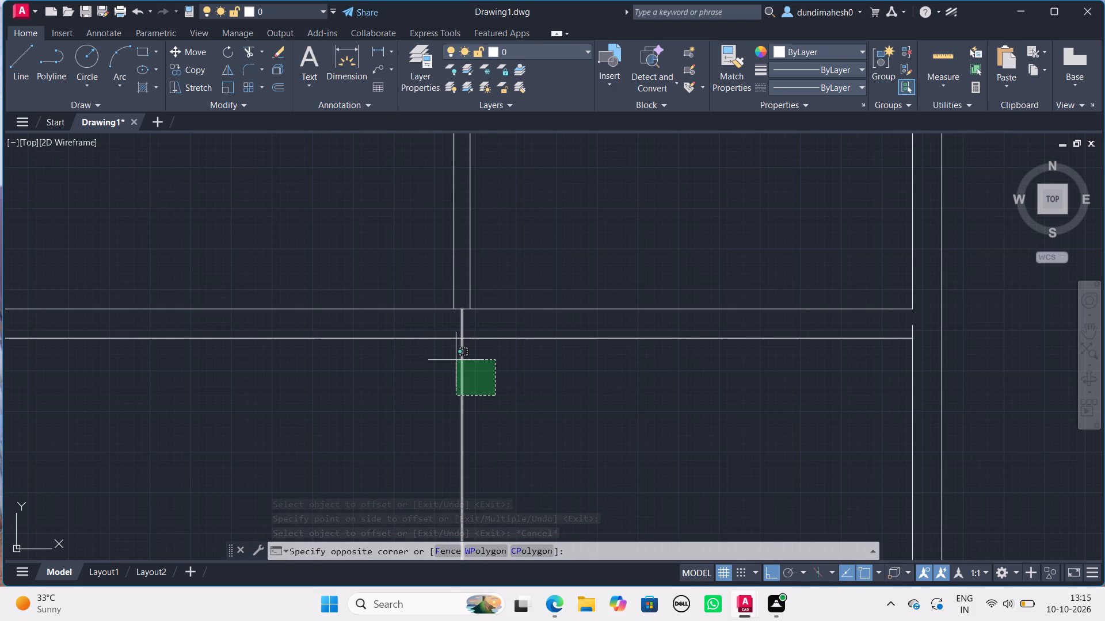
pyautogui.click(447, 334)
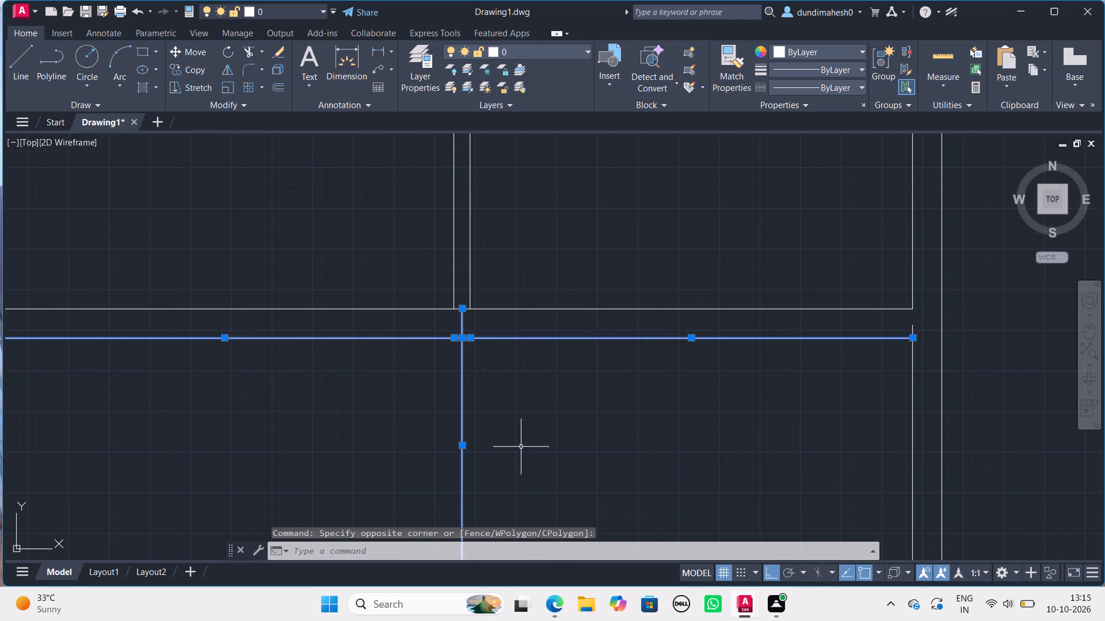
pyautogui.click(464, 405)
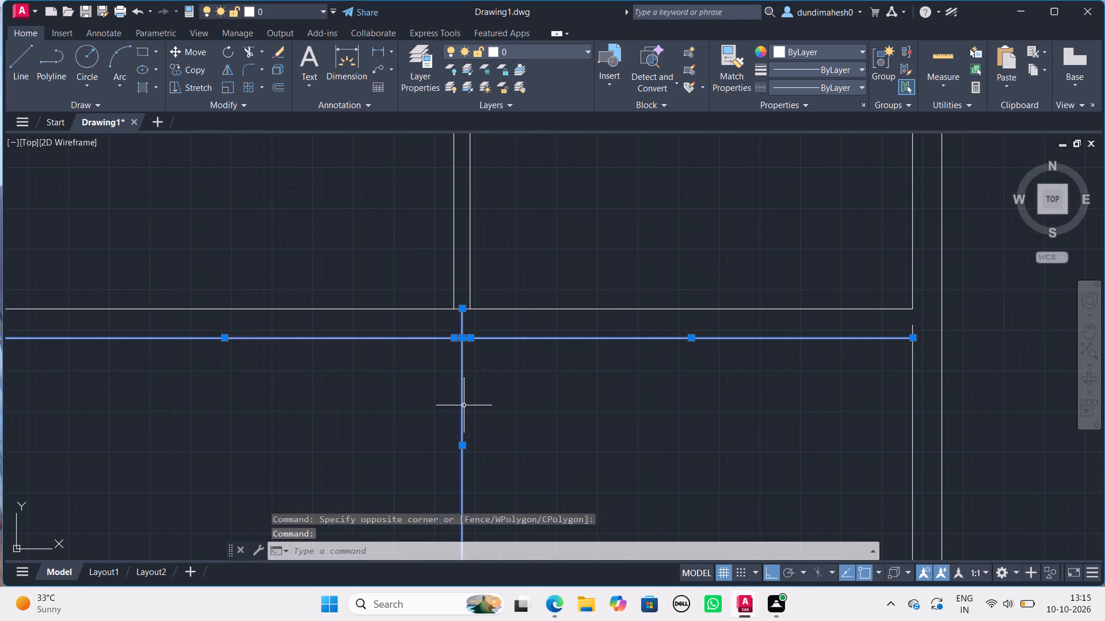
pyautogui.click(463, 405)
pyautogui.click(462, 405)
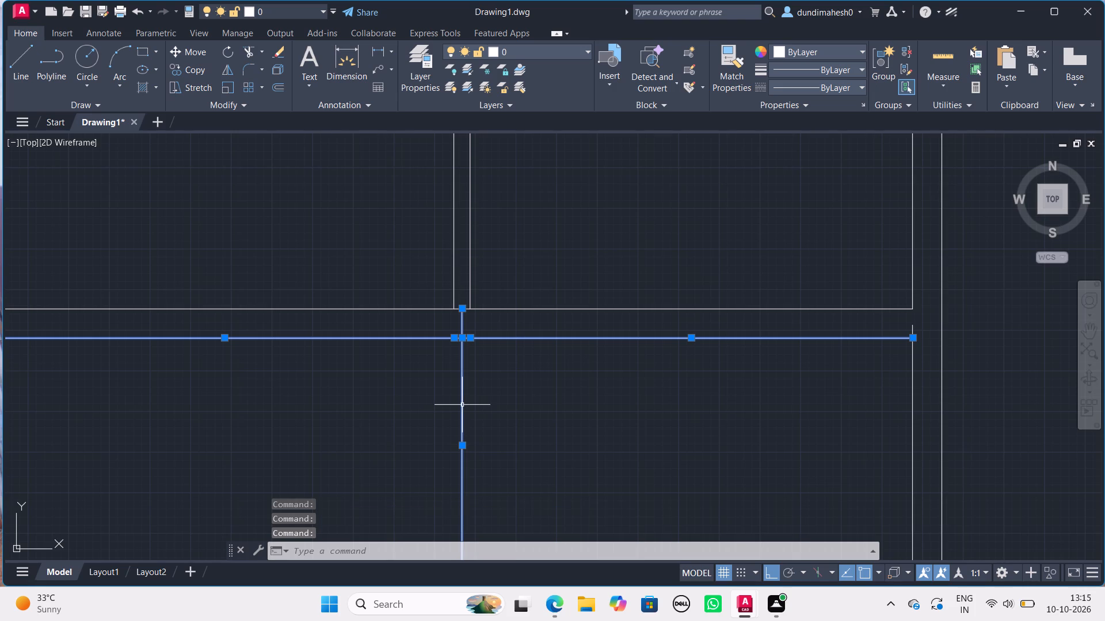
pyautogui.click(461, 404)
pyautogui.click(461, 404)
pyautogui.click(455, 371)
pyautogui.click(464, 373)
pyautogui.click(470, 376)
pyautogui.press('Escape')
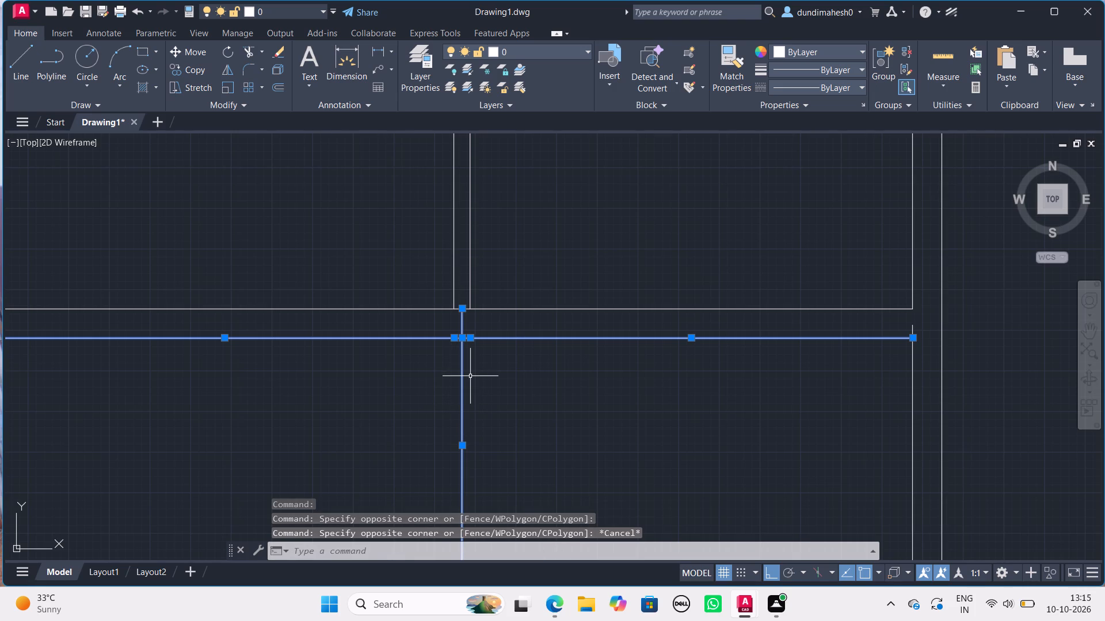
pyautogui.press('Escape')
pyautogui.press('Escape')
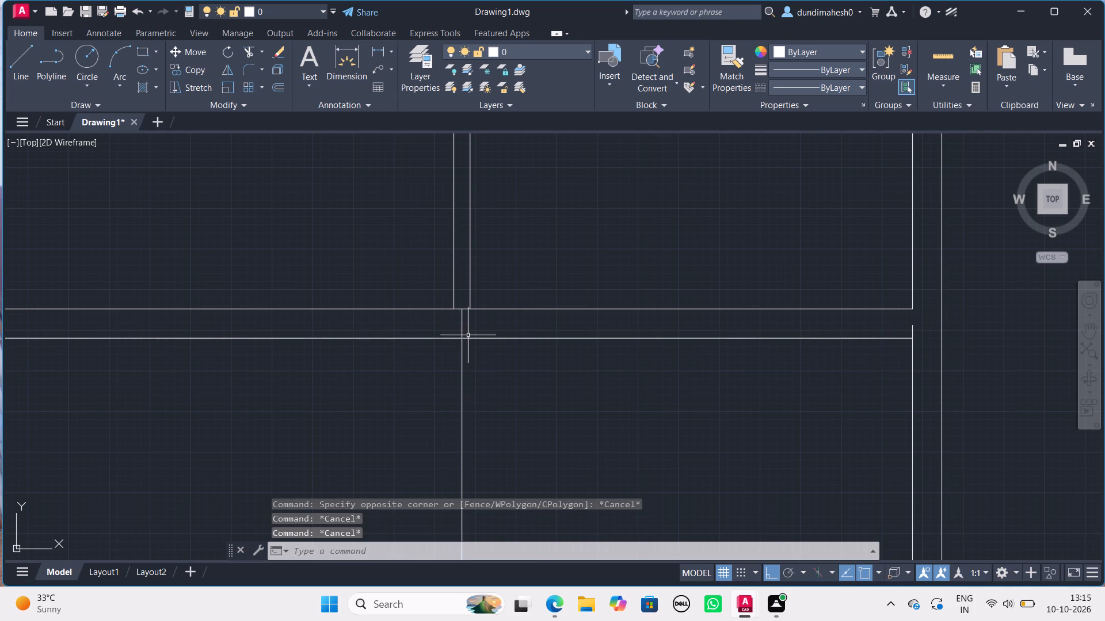
# Join the three collinear segments of the lower cross wall's bottom line into one line.
pyautogui.click(466, 316)
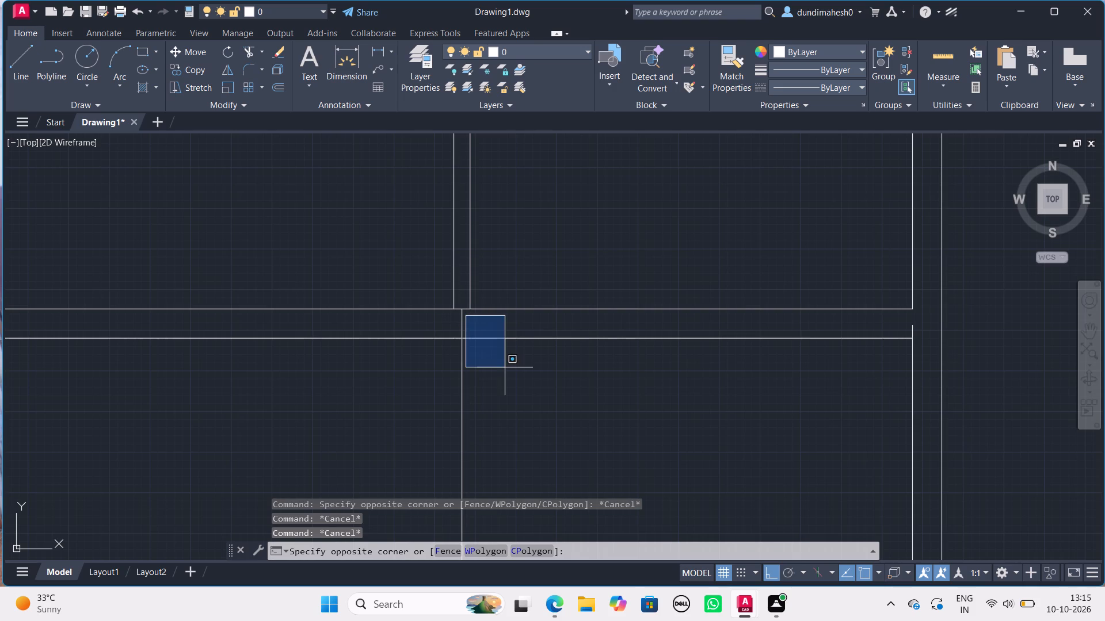
pyautogui.click(510, 377)
pyautogui.click(510, 377)
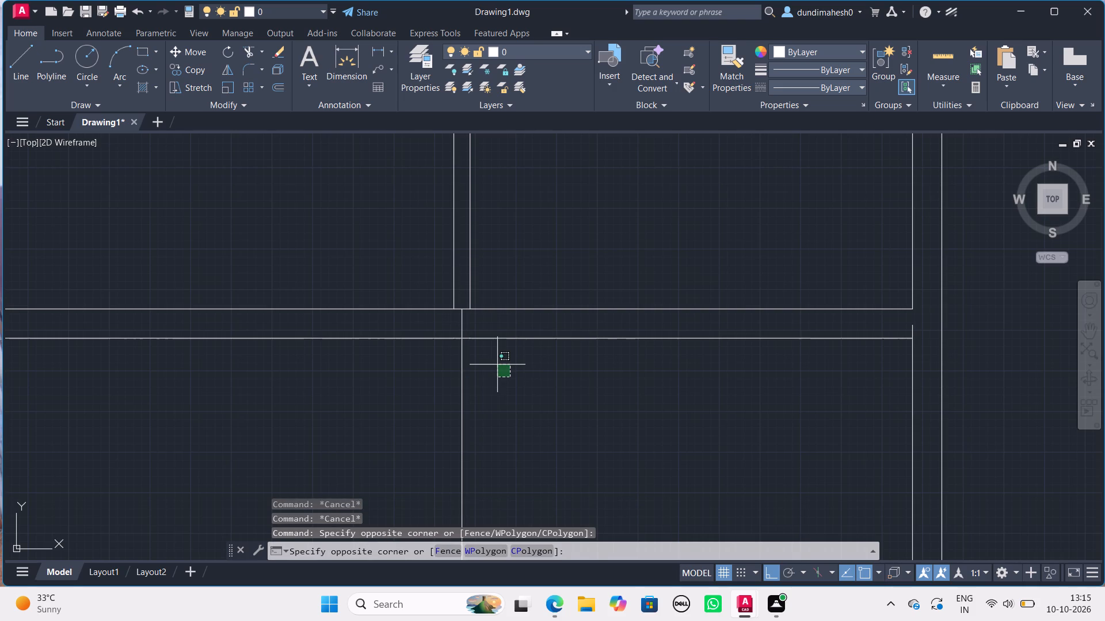
pyautogui.click(477, 327)
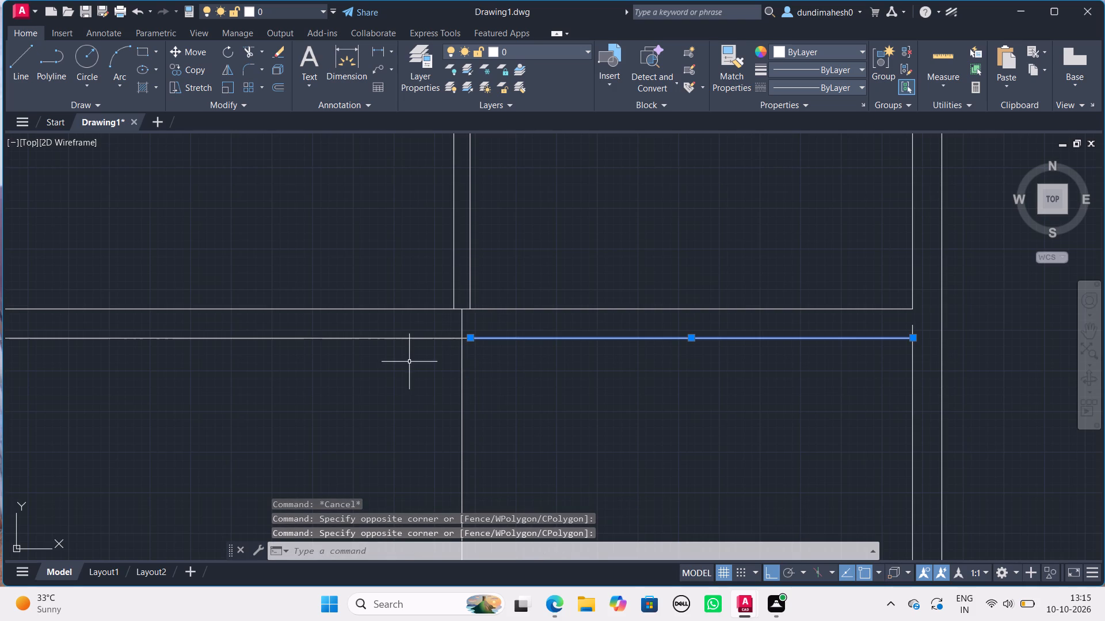
pyautogui.click(388, 398)
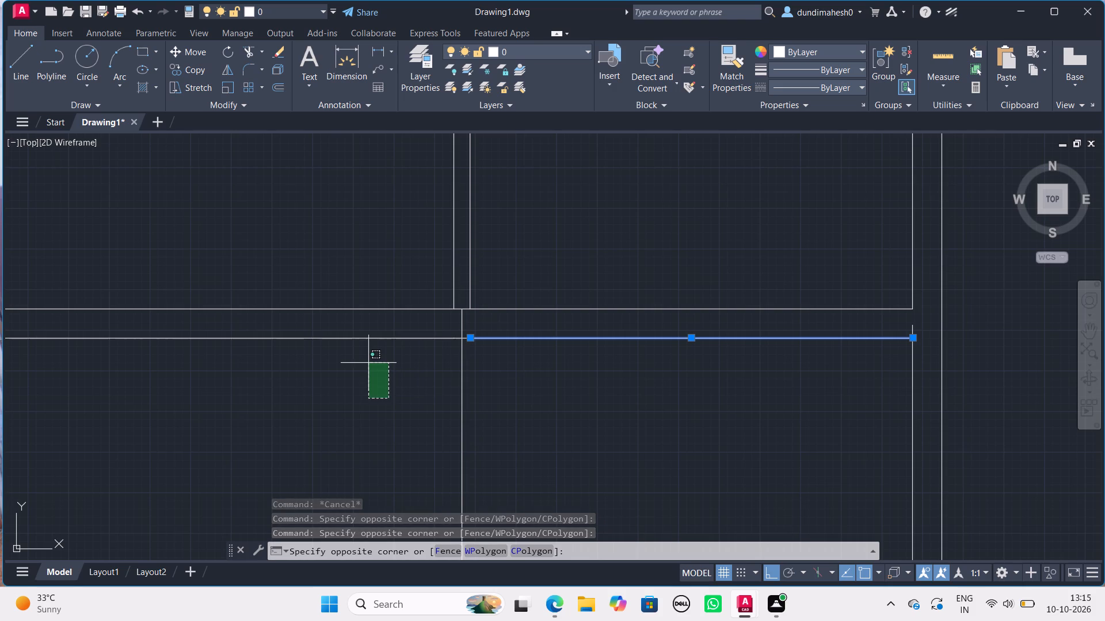
pyautogui.click(350, 322)
pyautogui.scroll(4, 427, 366)
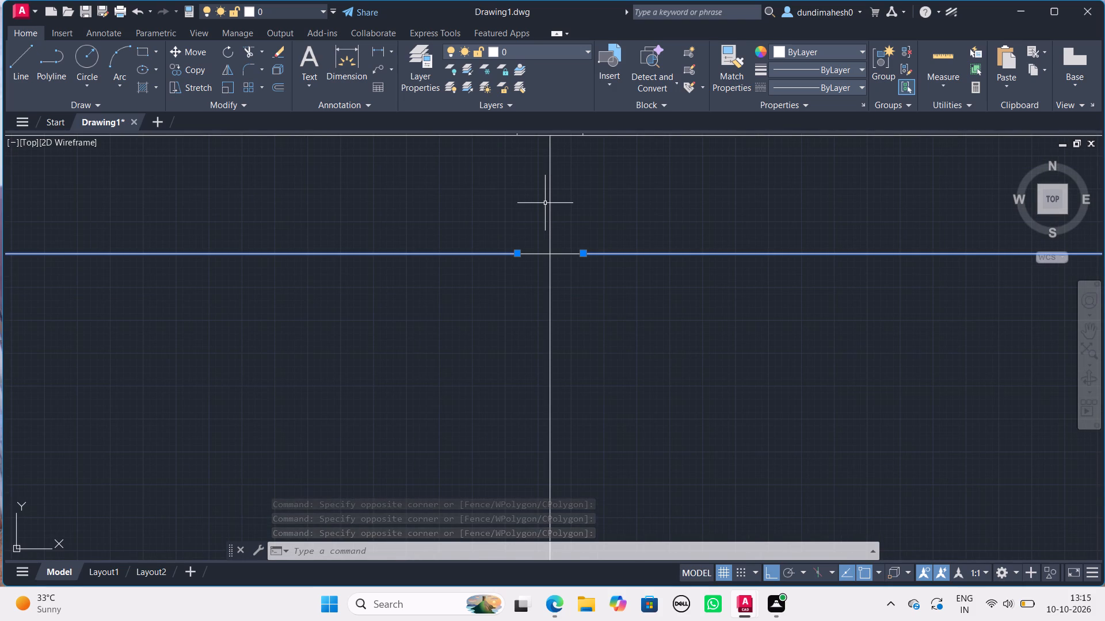
pyautogui.click(528, 255)
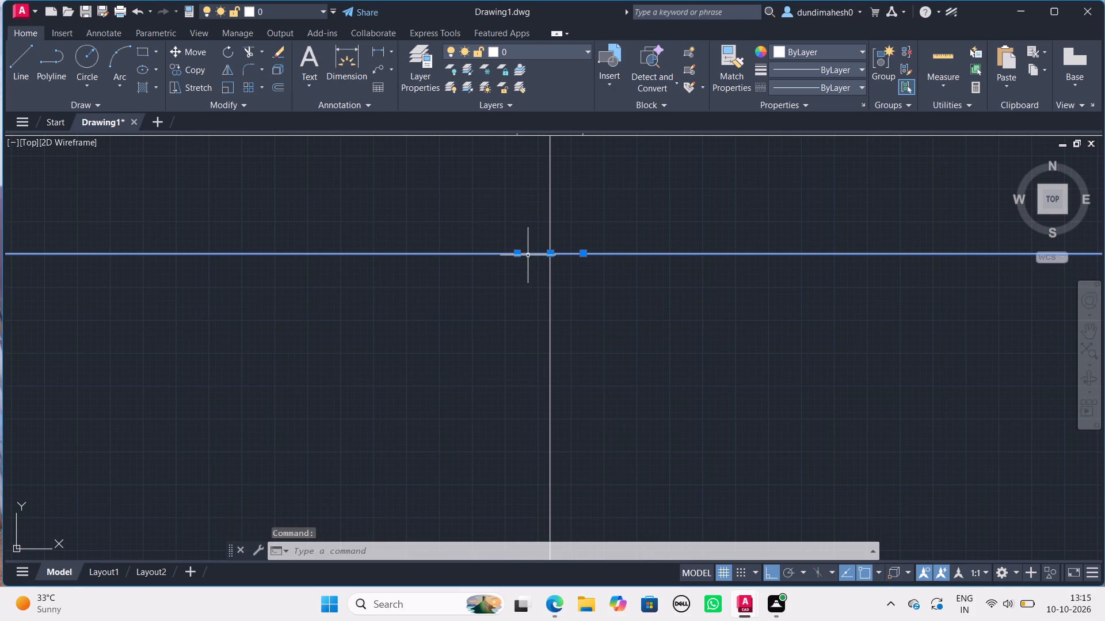
pyautogui.press('j')
pyautogui.press('Return')
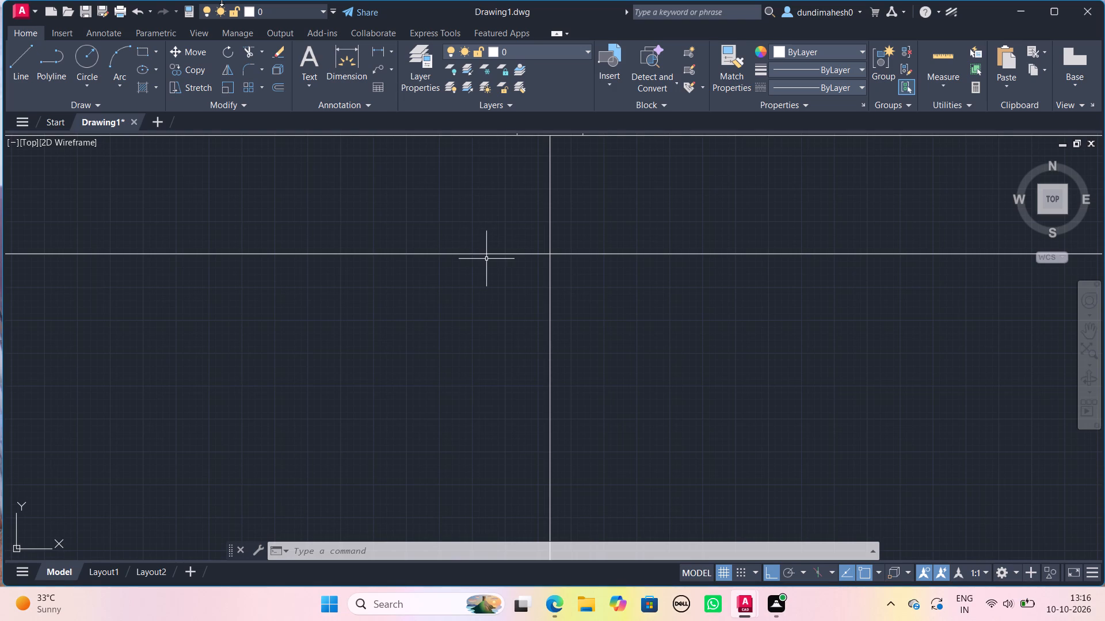
# Offset the lower cross wall's bottom line 3' downward into the bottom room.
pyautogui.scroll(-4, 211, 86)
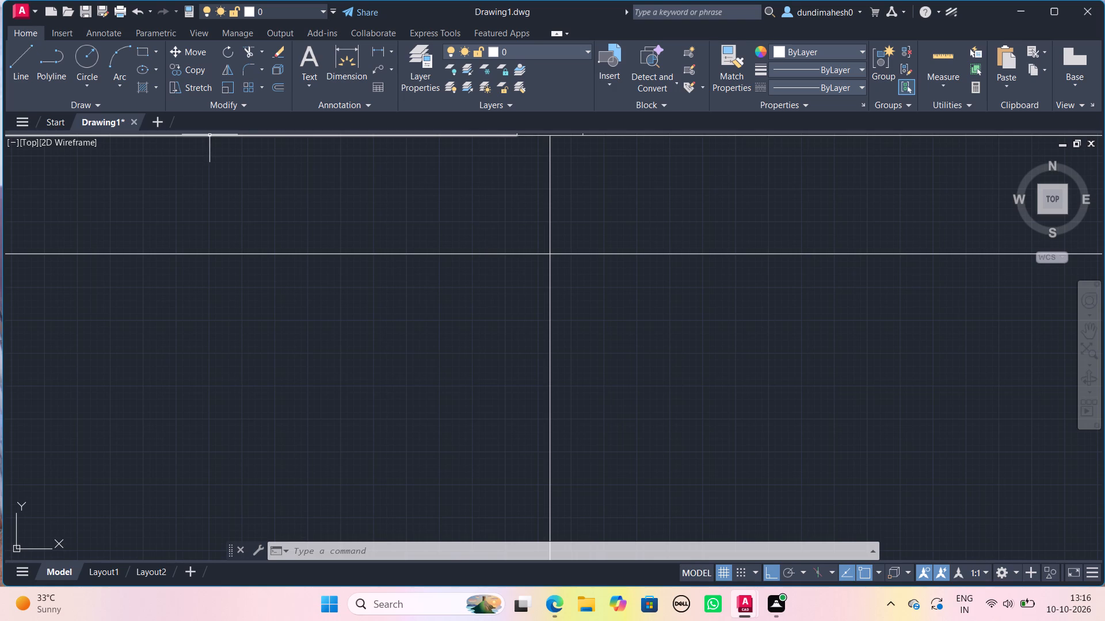
pyautogui.scroll(-5, 1086, 620)
pyautogui.scroll(-4, 1092, 520)
pyautogui.moveTo(992, 453); pyautogui.dragTo(361, 197, button='middle')
pyautogui.scroll(-2, 361, 197)
pyautogui.scroll(-1, 582, 259)
pyautogui.moveTo(579, 256); pyautogui.dragTo(687, 480, button='middle')
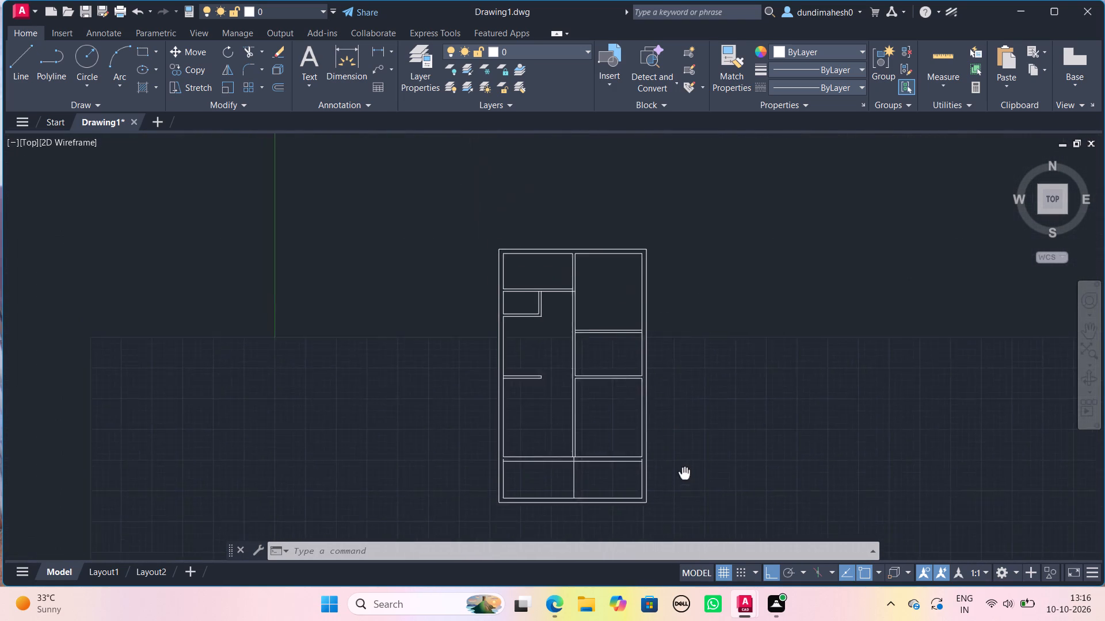
pyautogui.moveTo(687, 480); pyautogui.dragTo(653, 438, button='middle')
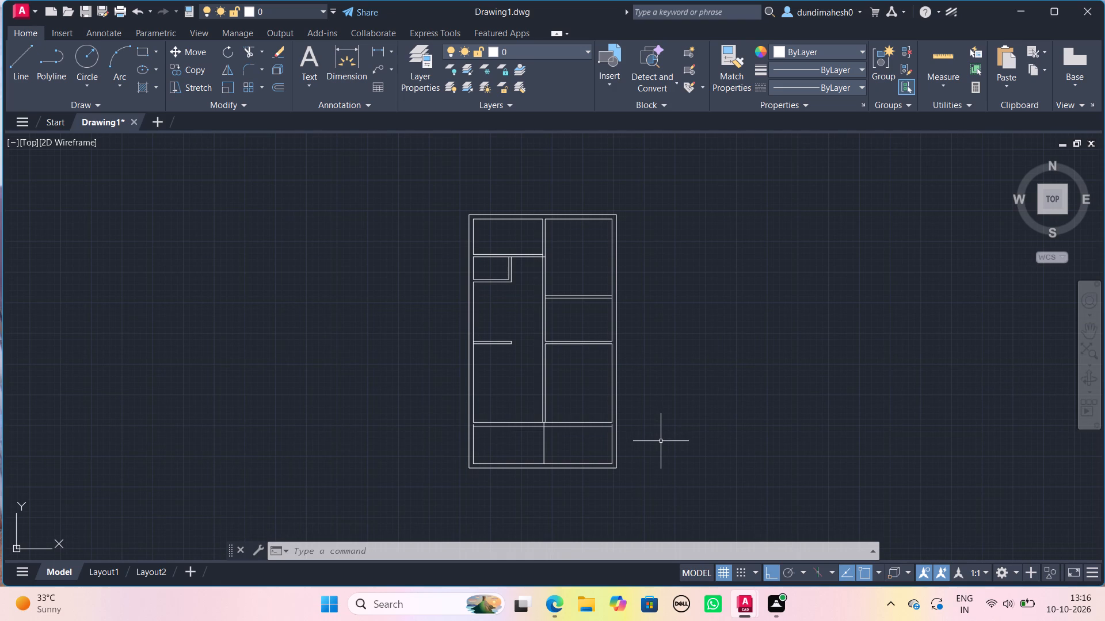
pyautogui.press('o')
pyautogui.press('Return')
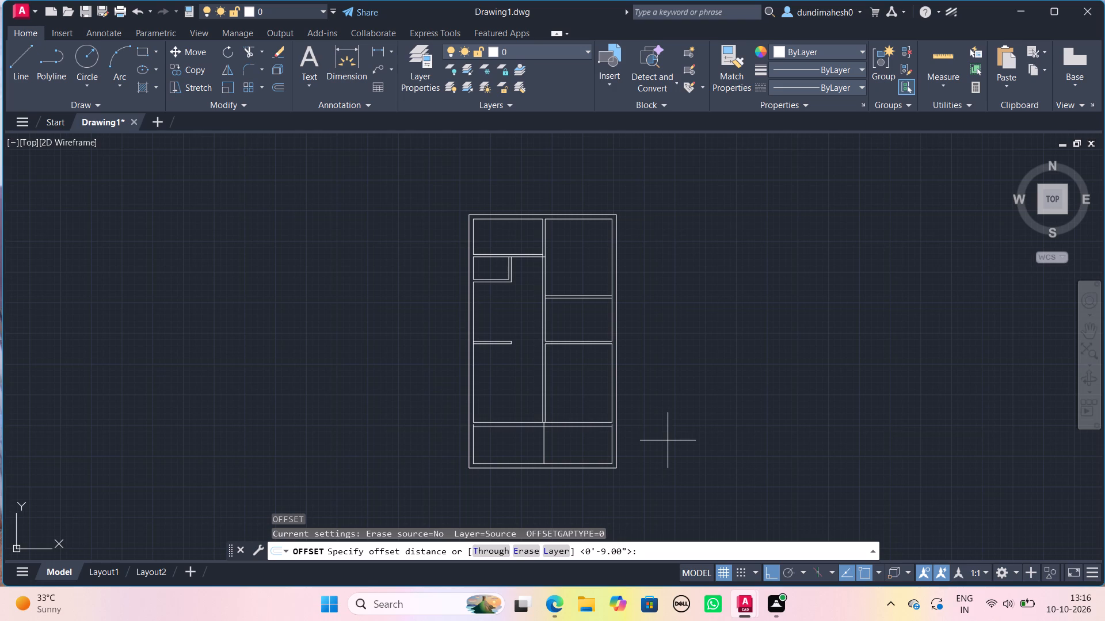
pyautogui.write("3'")
pyautogui.press('Return')
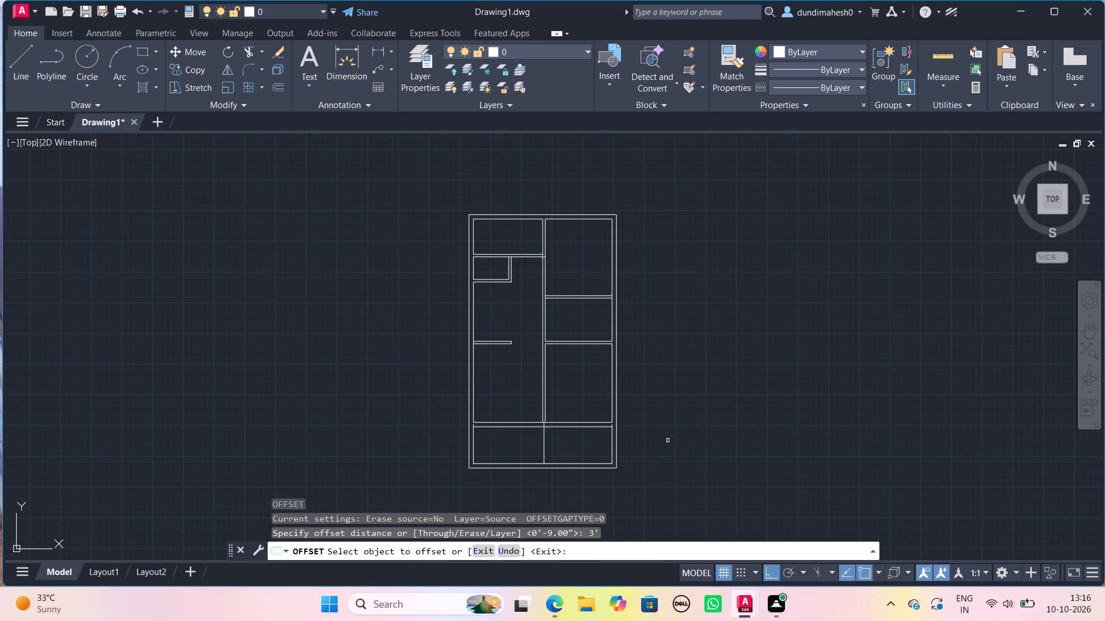
pyautogui.scroll(3, 577, 452)
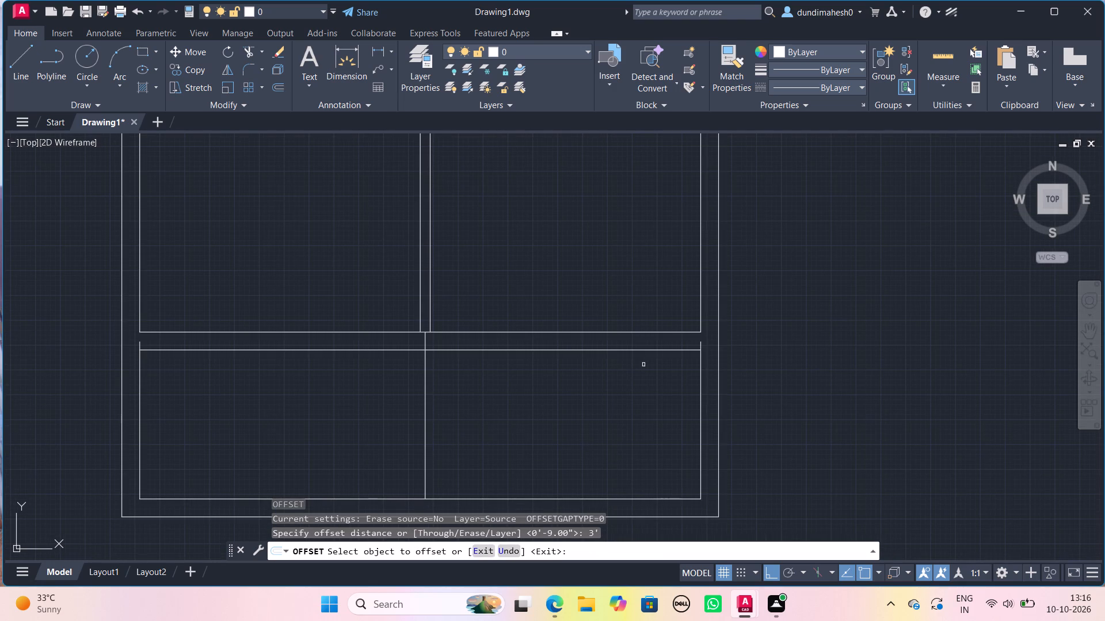
pyautogui.click(634, 349)
pyautogui.click(656, 421)
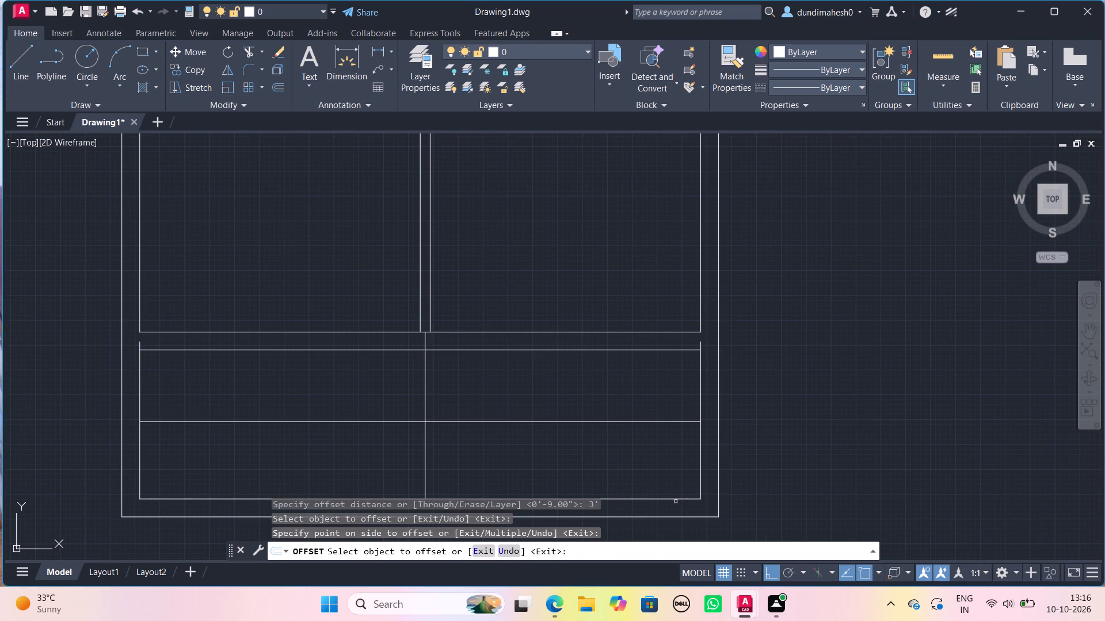
# Offset the bottom outer wall's inner line 3' upward and the bottom room's right inner wall line 3' inward.
pyautogui.click(676, 501)
pyautogui.click(672, 496)
pyautogui.click(673, 500)
pyautogui.click(665, 444)
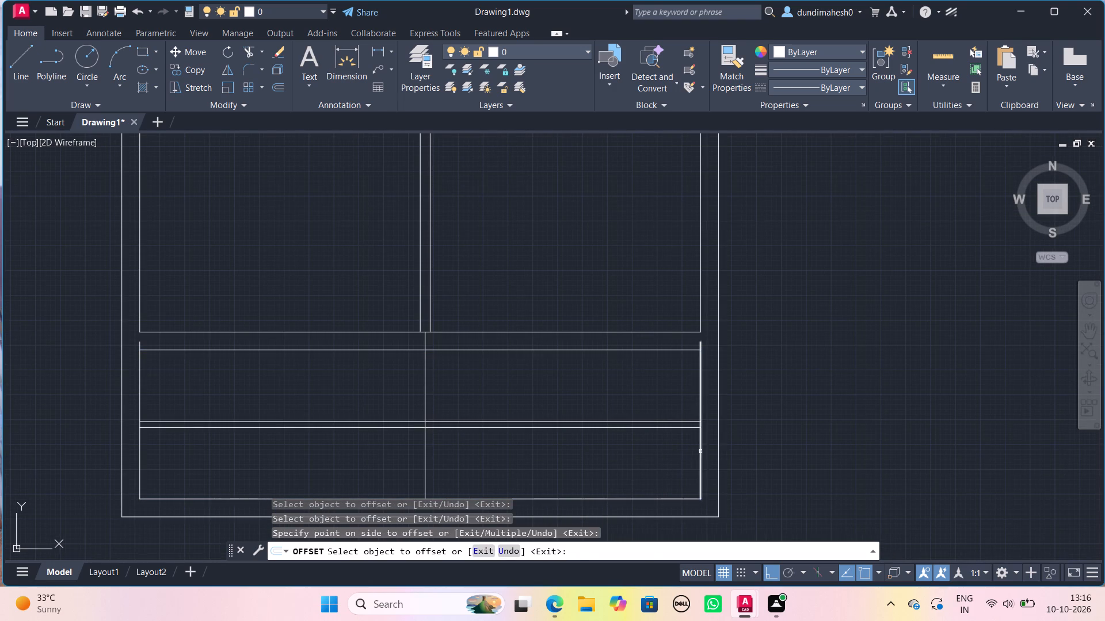
pyautogui.moveTo(699, 451); pyautogui.dragTo(693, 445)
pyautogui.click(673, 433)
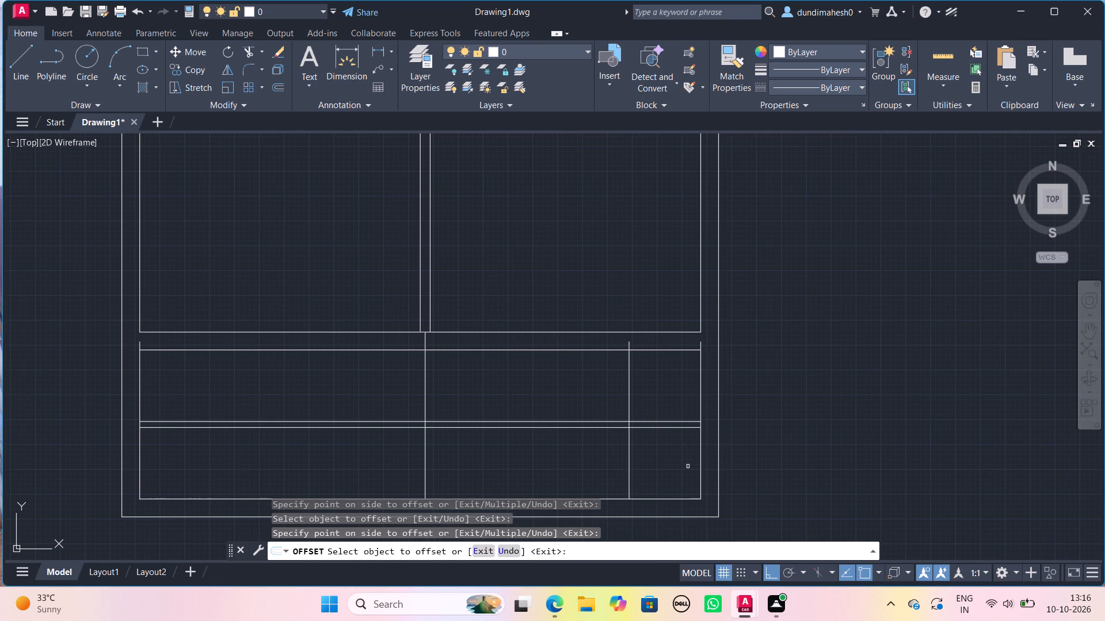
pyautogui.press('Escape')
# Trim the three vertical line stubs projecting above the lower cross wall's bottom line.
pyautogui.write('trim')
pyautogui.press('Return')
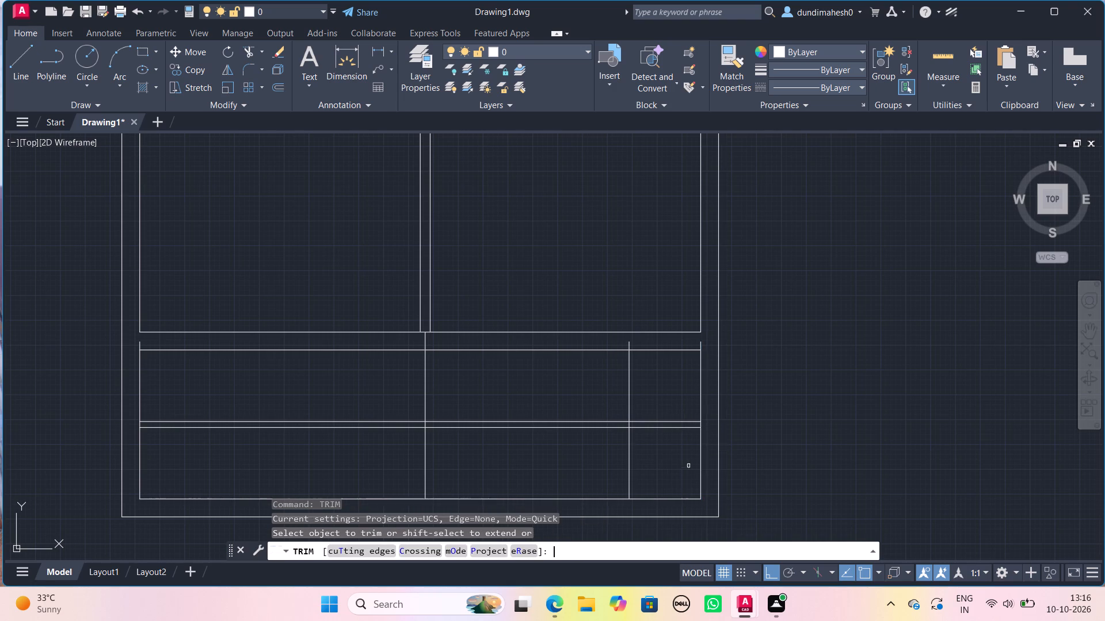
pyautogui.press('Return')
pyautogui.click(704, 343)
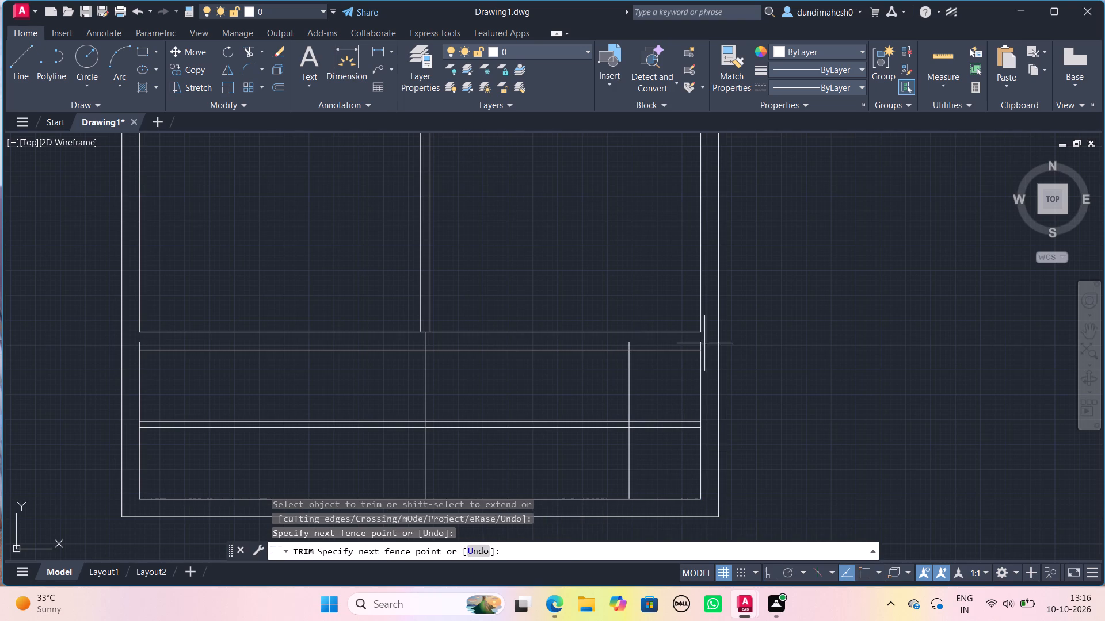
pyautogui.click(683, 343)
pyautogui.click(634, 341)
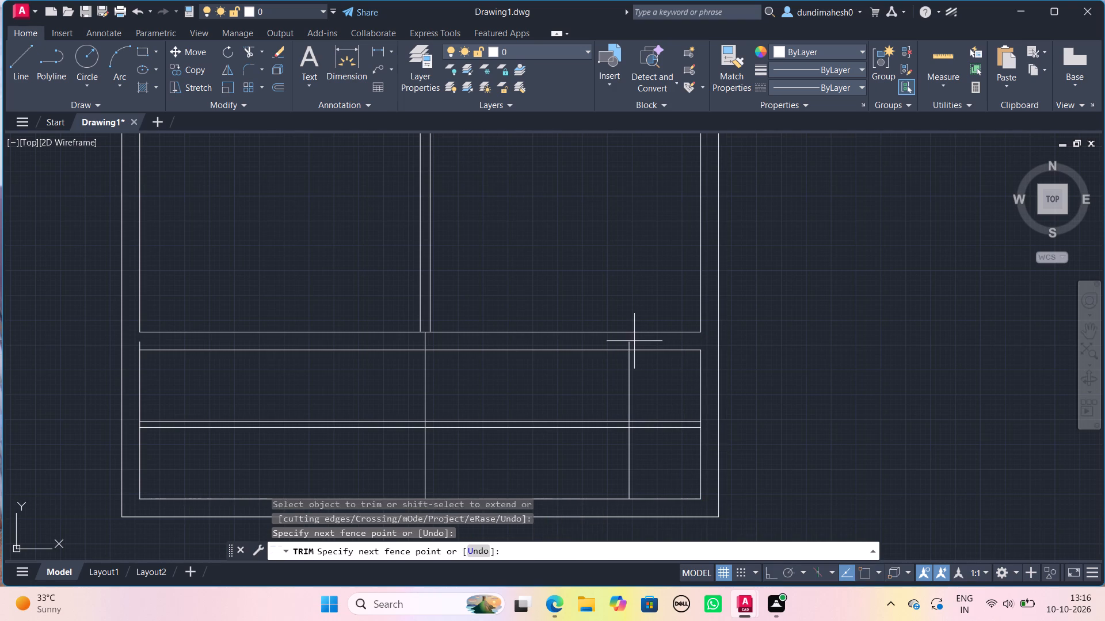
pyautogui.click(628, 347)
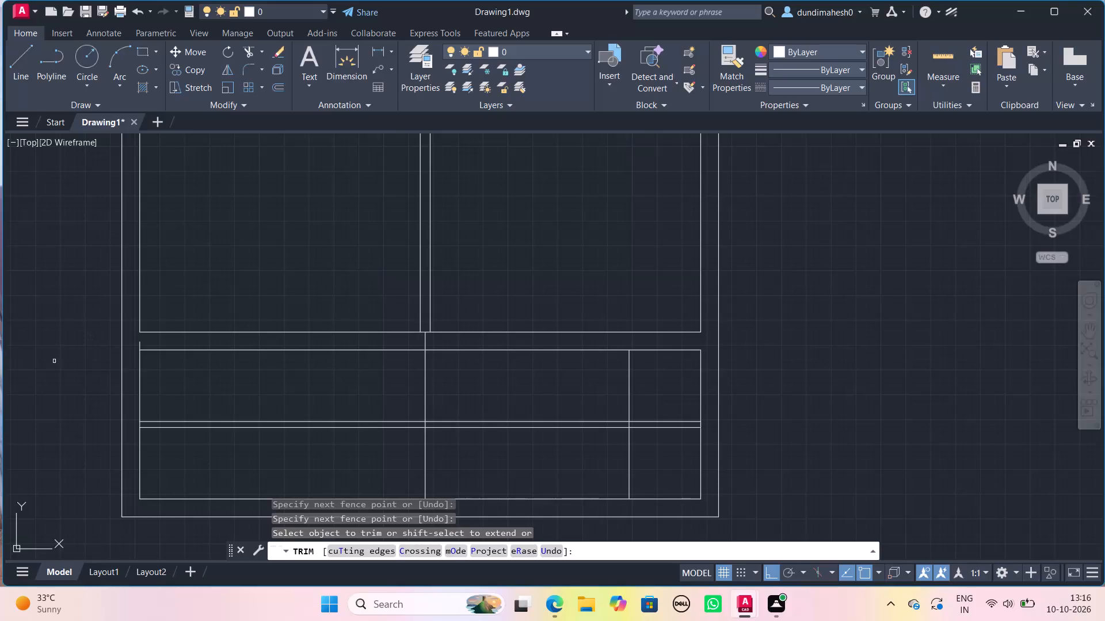
pyautogui.click(136, 345)
pyautogui.click(159, 347)
# Trim the two horizontal 3' offset lines left of the bottom room's middle vertical line and right of the 3' vertical offset line.
pyautogui.click(655, 461)
pyautogui.click(655, 461)
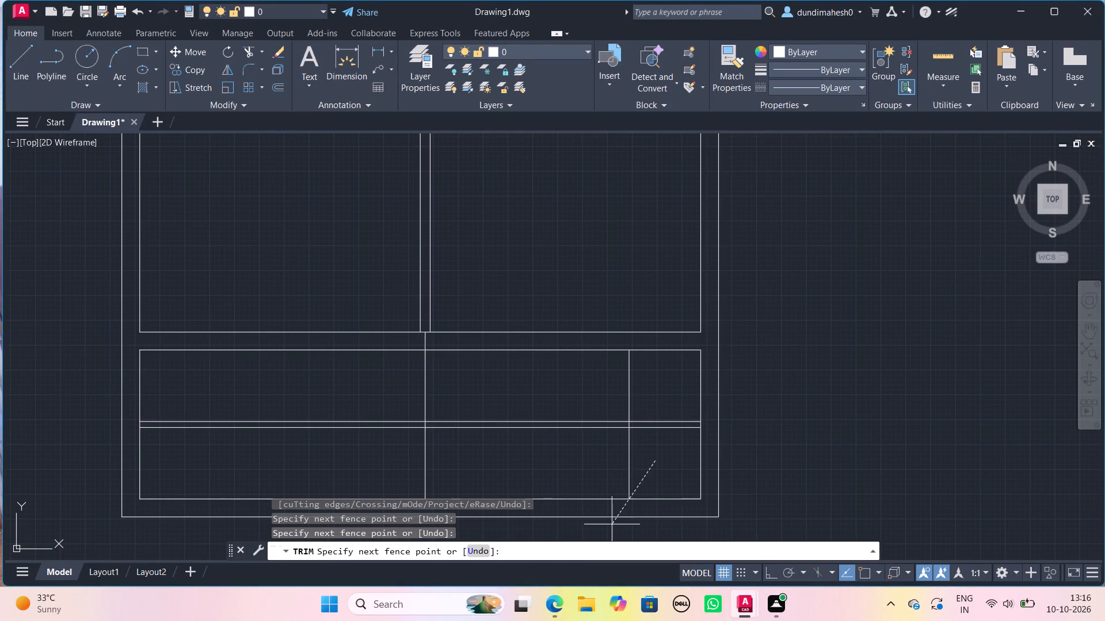
pyautogui.click(688, 441)
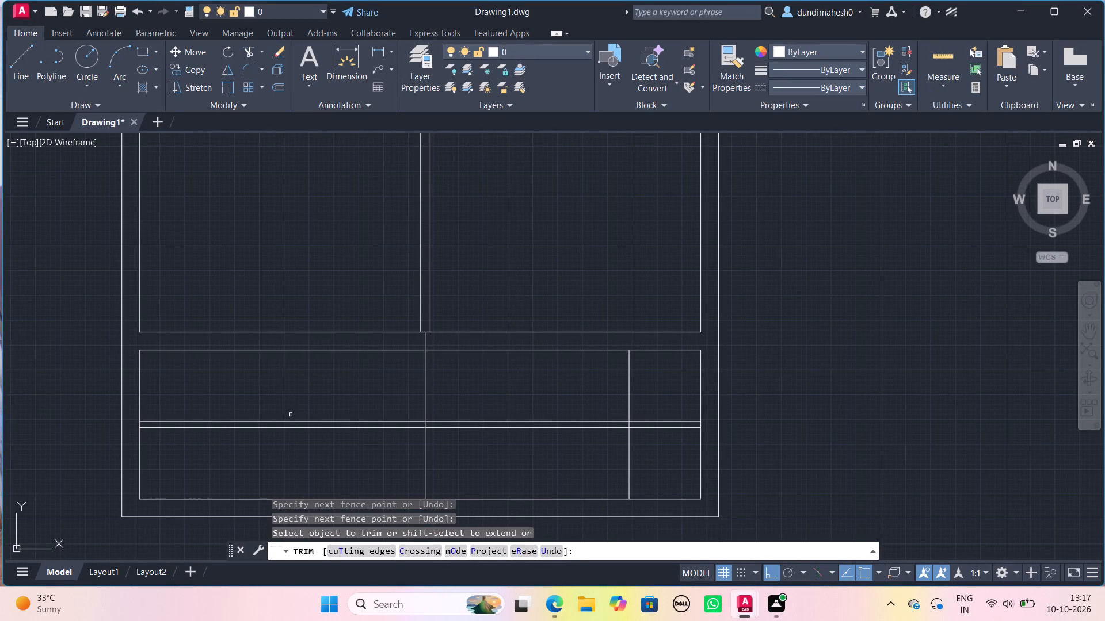
pyautogui.click(289, 413)
pyautogui.click(314, 476)
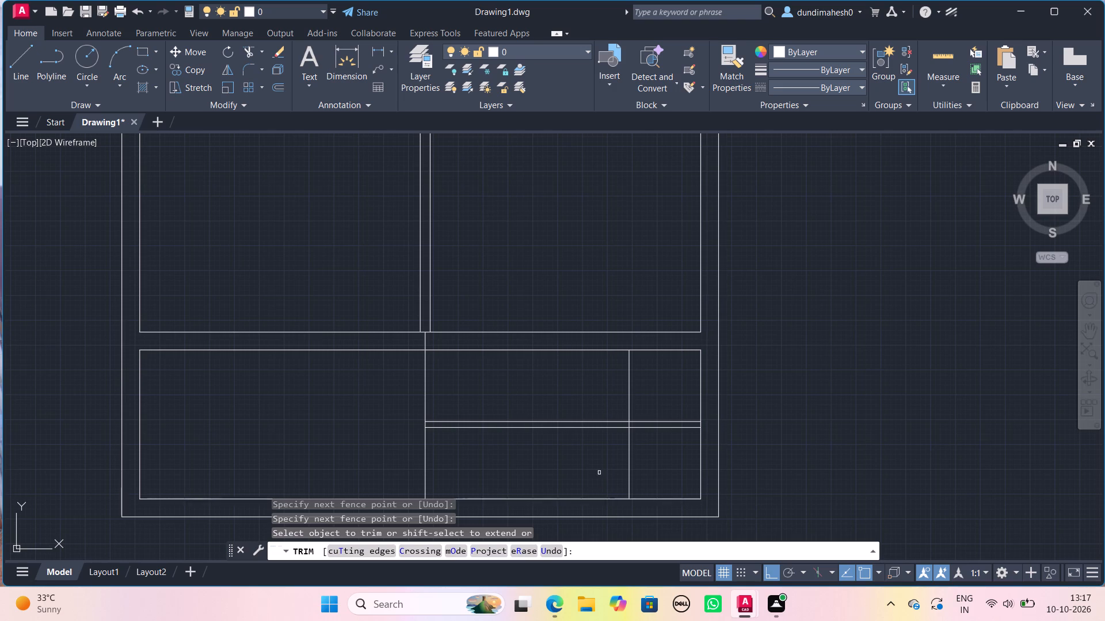
pyautogui.click(652, 458)
pyautogui.click(650, 401)
pyautogui.press('Escape')
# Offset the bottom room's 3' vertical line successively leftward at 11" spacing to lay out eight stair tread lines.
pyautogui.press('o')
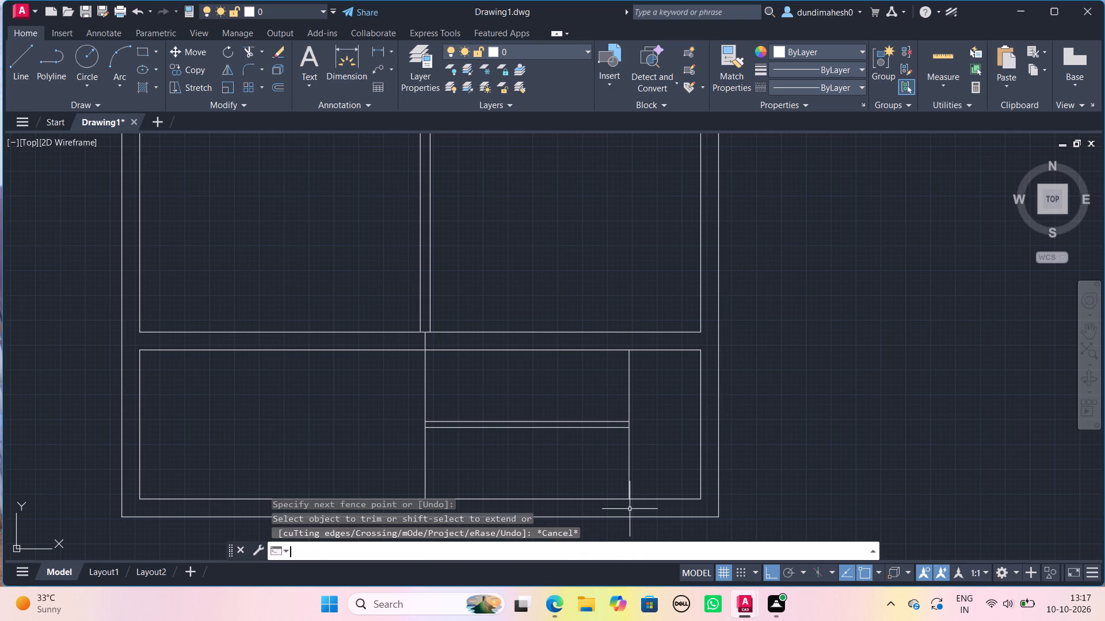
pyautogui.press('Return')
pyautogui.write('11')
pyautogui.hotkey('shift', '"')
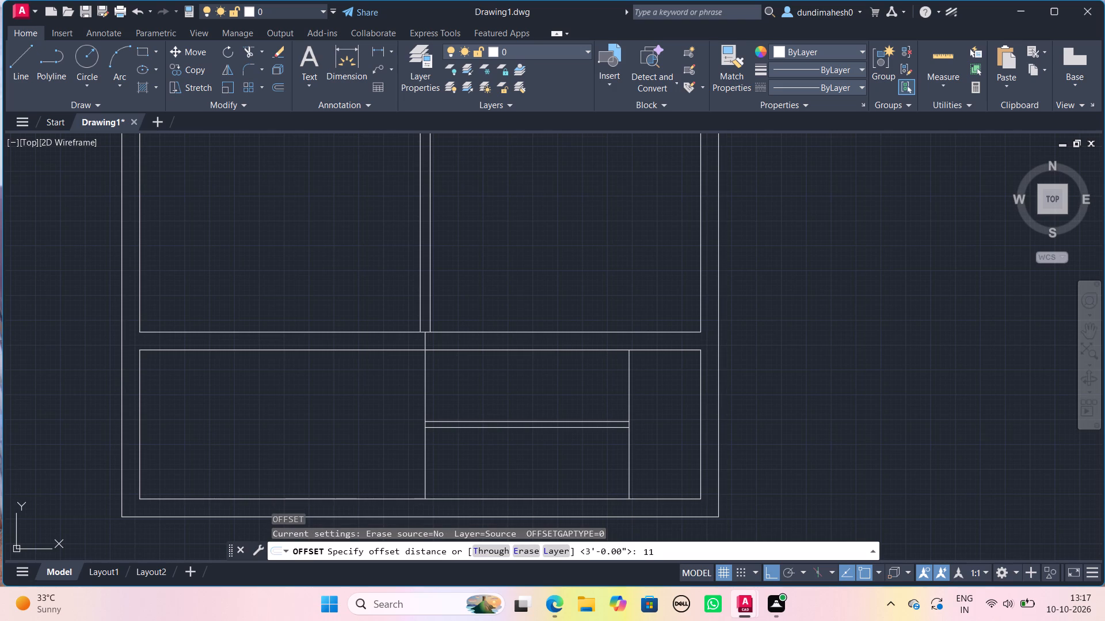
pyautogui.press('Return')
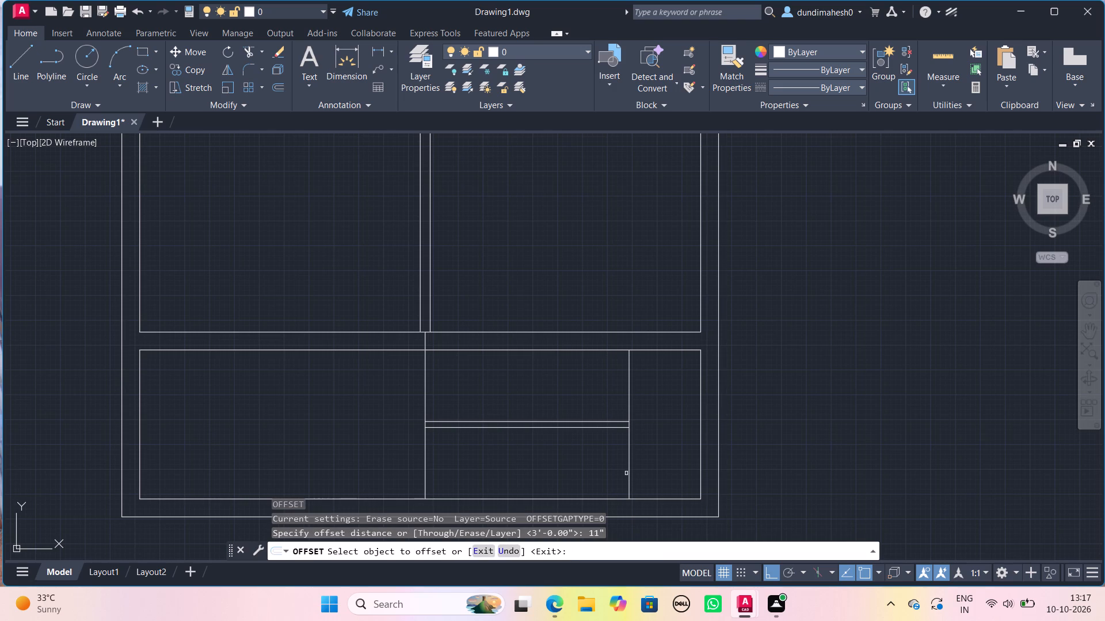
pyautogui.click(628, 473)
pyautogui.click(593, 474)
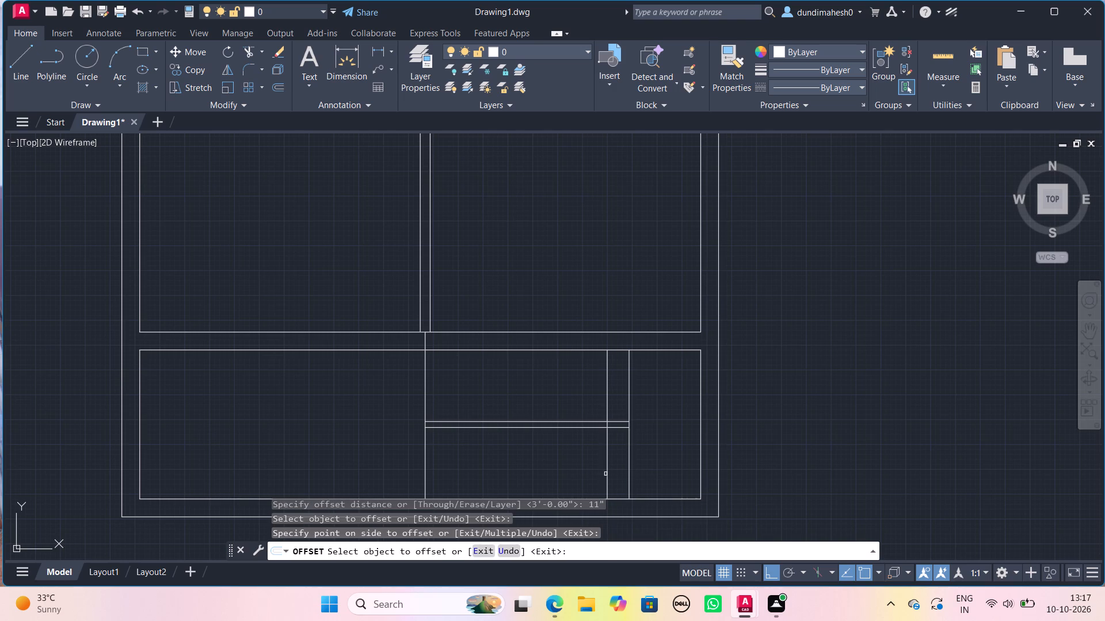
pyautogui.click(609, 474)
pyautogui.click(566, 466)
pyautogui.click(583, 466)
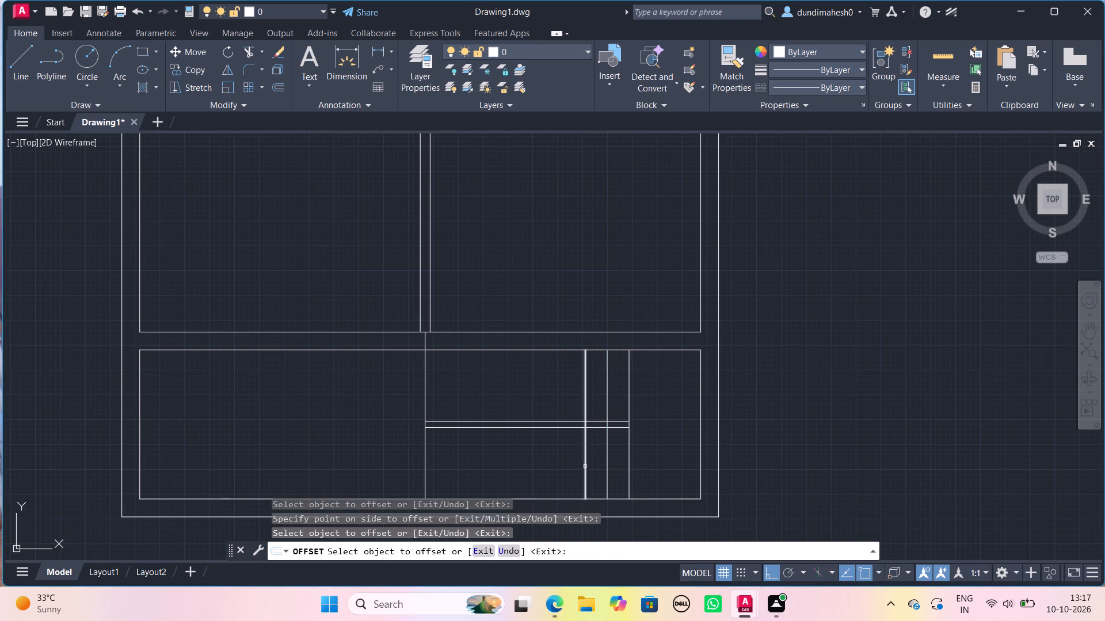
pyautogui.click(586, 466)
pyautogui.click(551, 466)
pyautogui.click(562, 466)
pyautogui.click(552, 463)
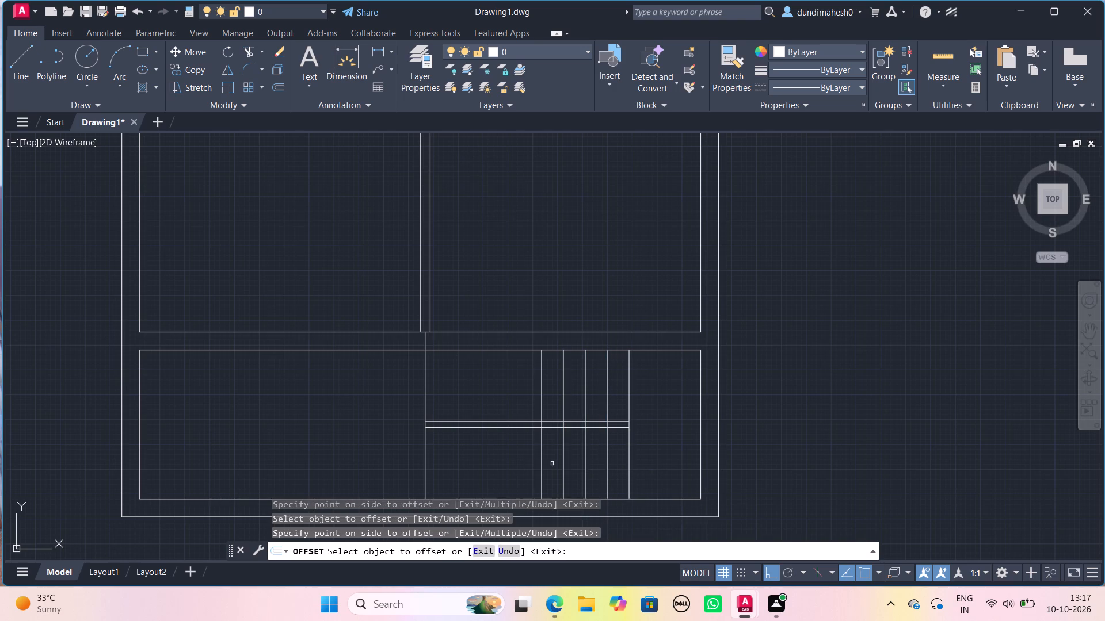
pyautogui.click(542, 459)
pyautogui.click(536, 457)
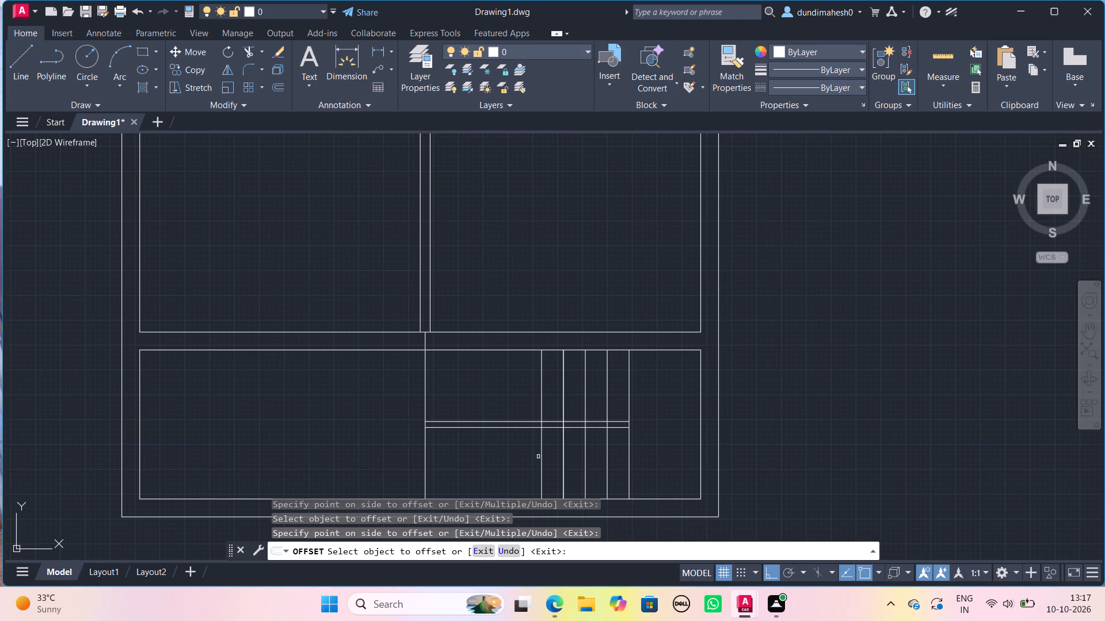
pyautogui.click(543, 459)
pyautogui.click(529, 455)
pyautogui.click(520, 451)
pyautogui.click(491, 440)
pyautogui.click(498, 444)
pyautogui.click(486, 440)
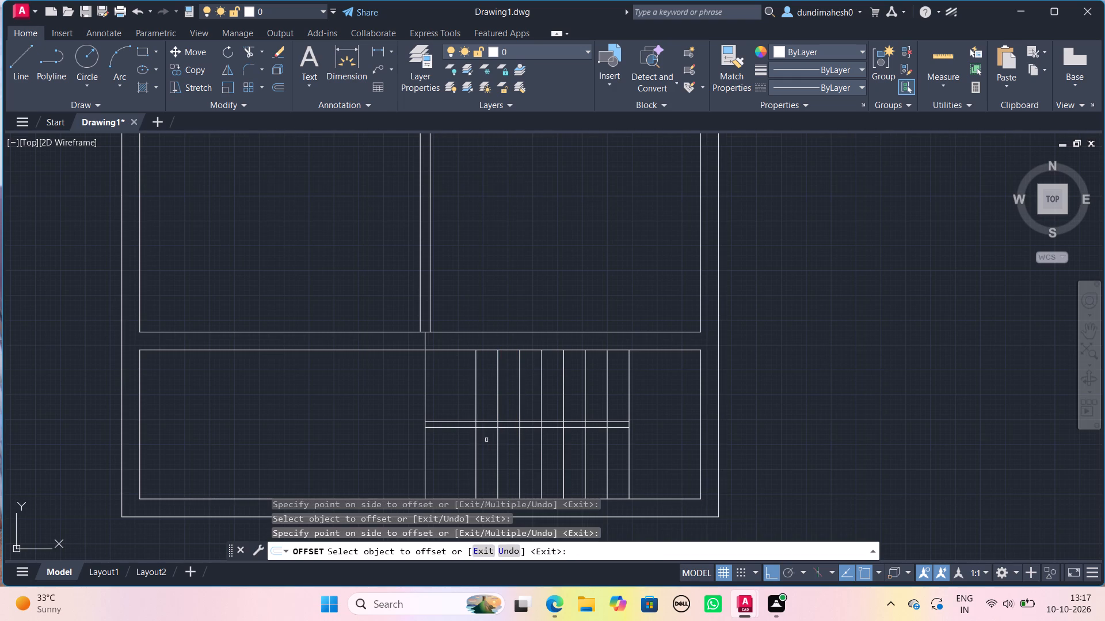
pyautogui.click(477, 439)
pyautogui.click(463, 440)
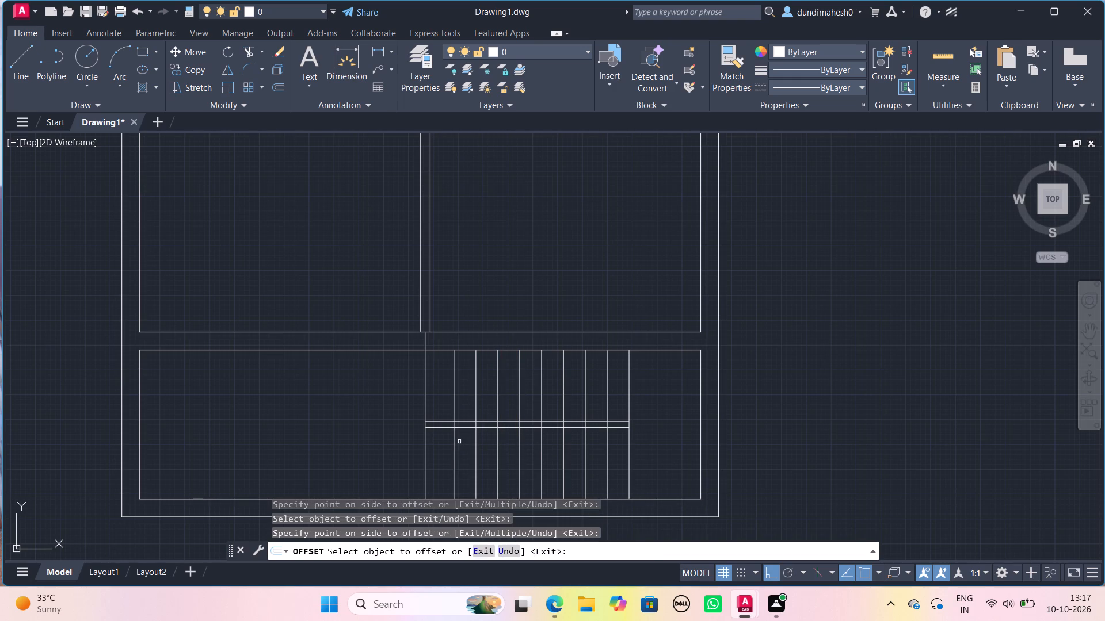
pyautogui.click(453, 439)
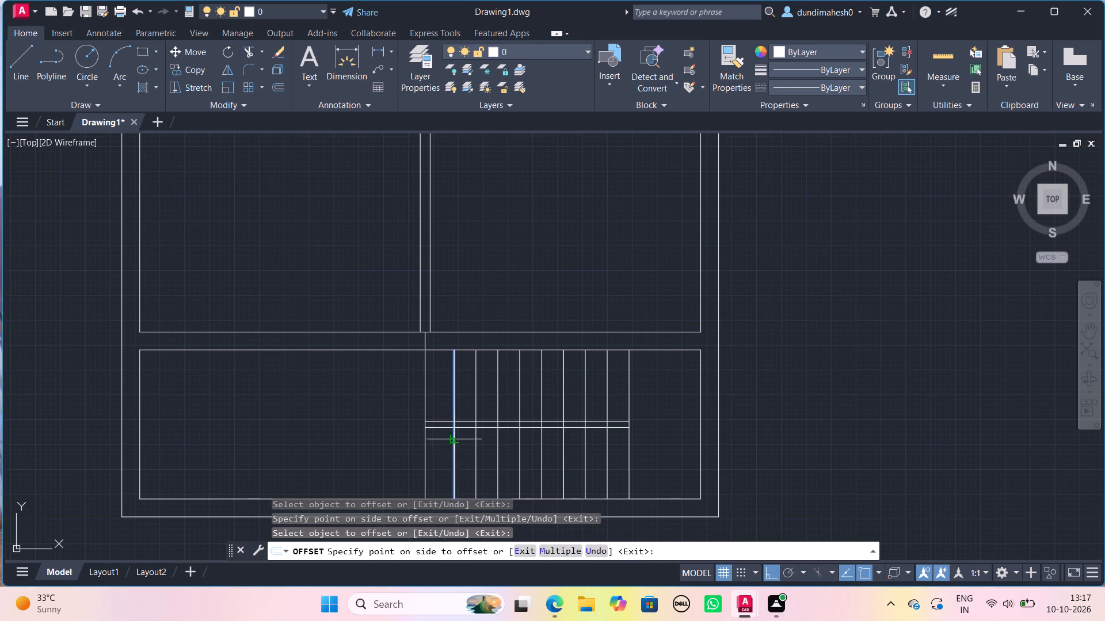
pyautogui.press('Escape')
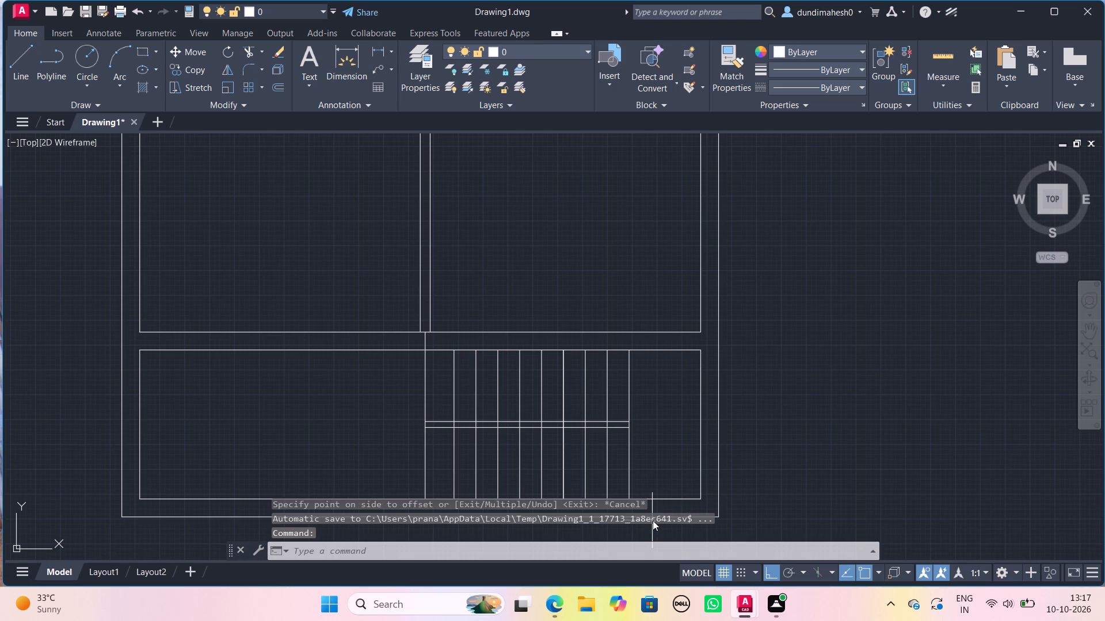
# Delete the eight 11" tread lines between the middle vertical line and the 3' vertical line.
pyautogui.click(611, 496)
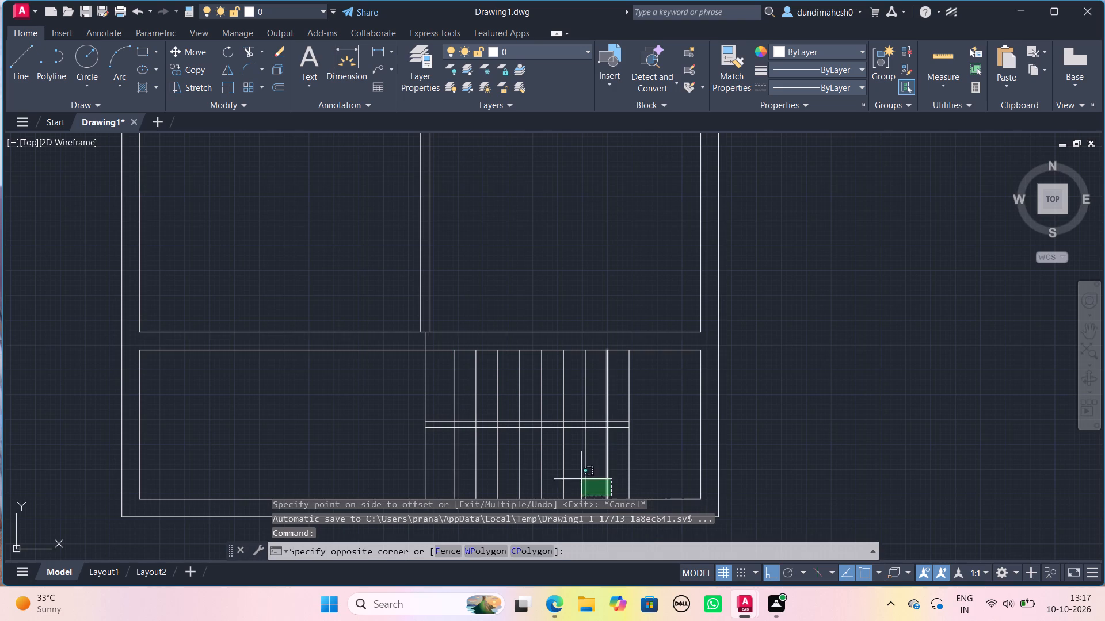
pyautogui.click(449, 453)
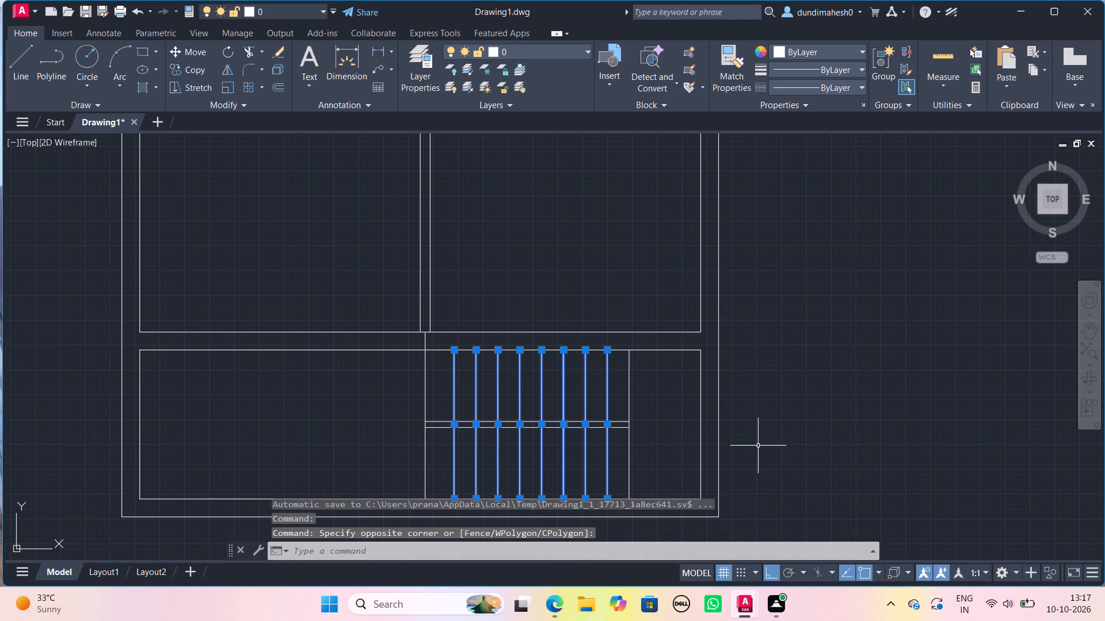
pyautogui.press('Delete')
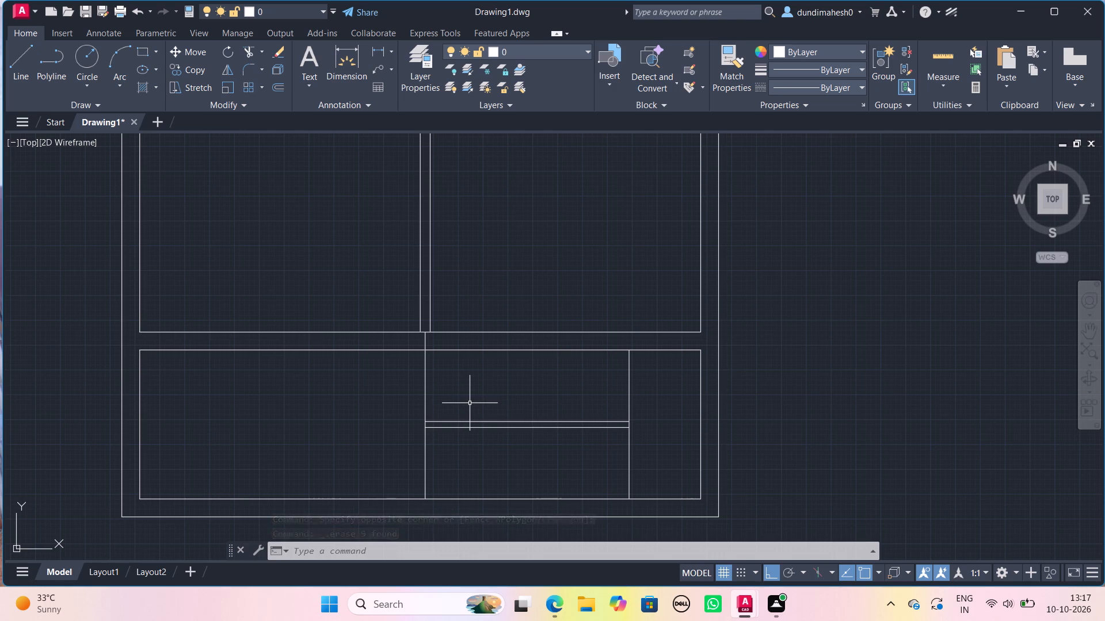
# Trim the vertical stub inside the lower cross wall and the short cross-wall line piece between the two partition lines.
pyautogui.press('t')
pyautogui.press('r')
pyautogui.press('i')
pyautogui.press('m')
pyautogui.press('Return')
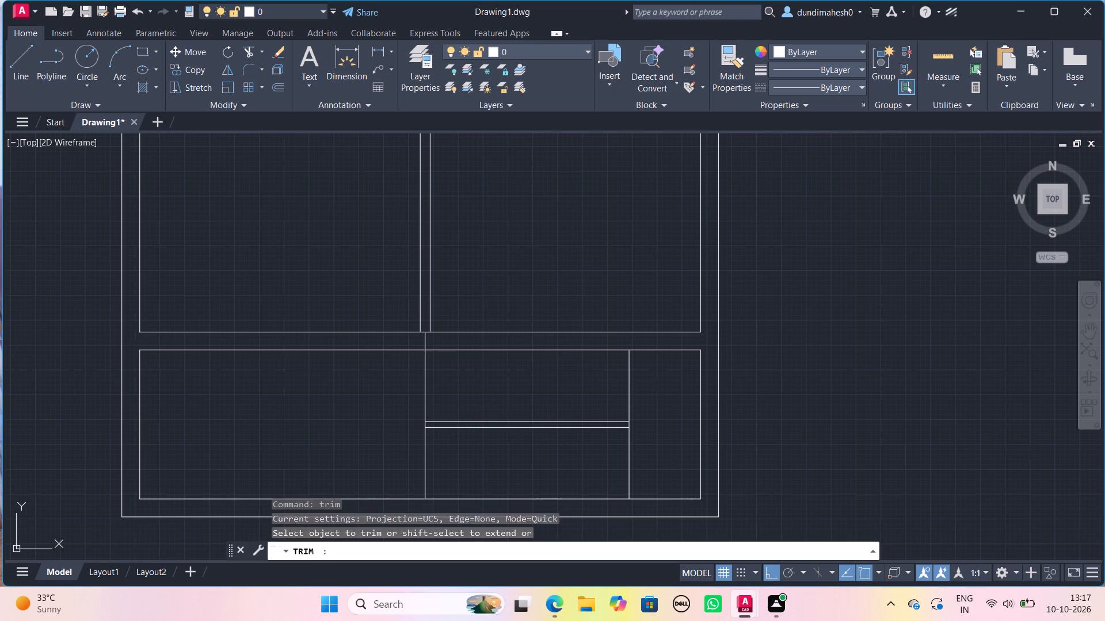
pyautogui.press('Return')
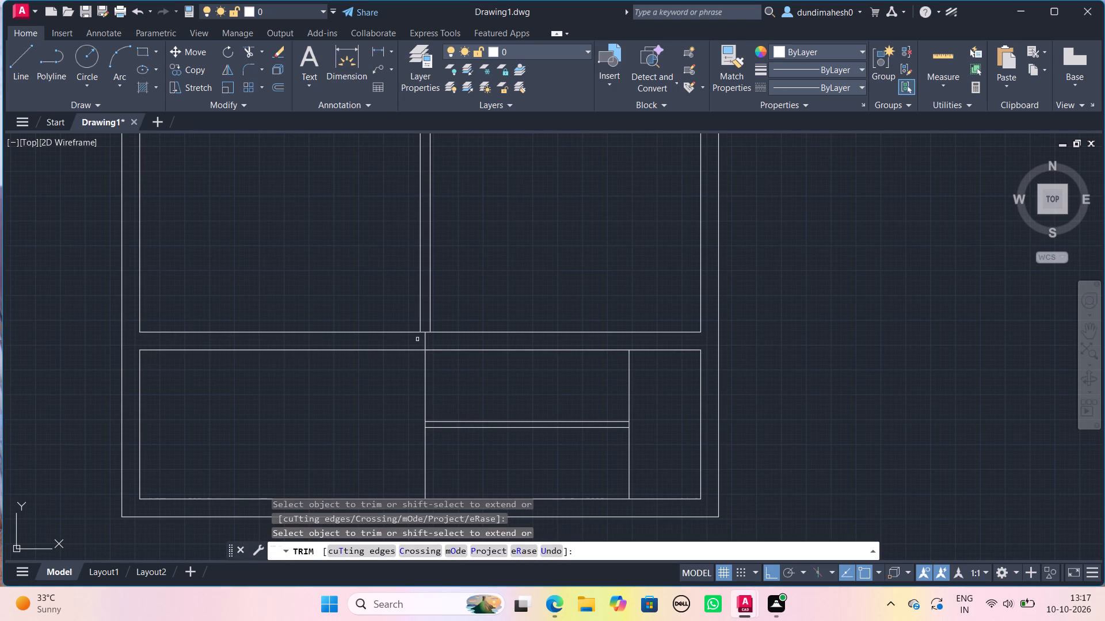
pyautogui.click(424, 339)
pyautogui.click(424, 329)
pyautogui.click(432, 335)
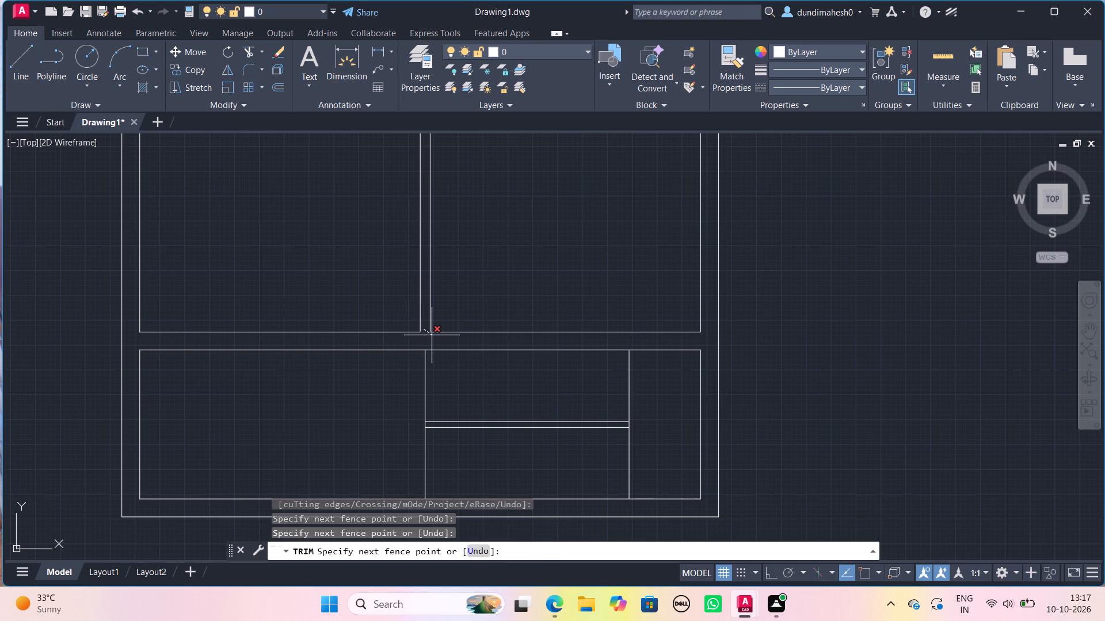
pyautogui.scroll(-1, 498, 379)
pyautogui.press('Escape')
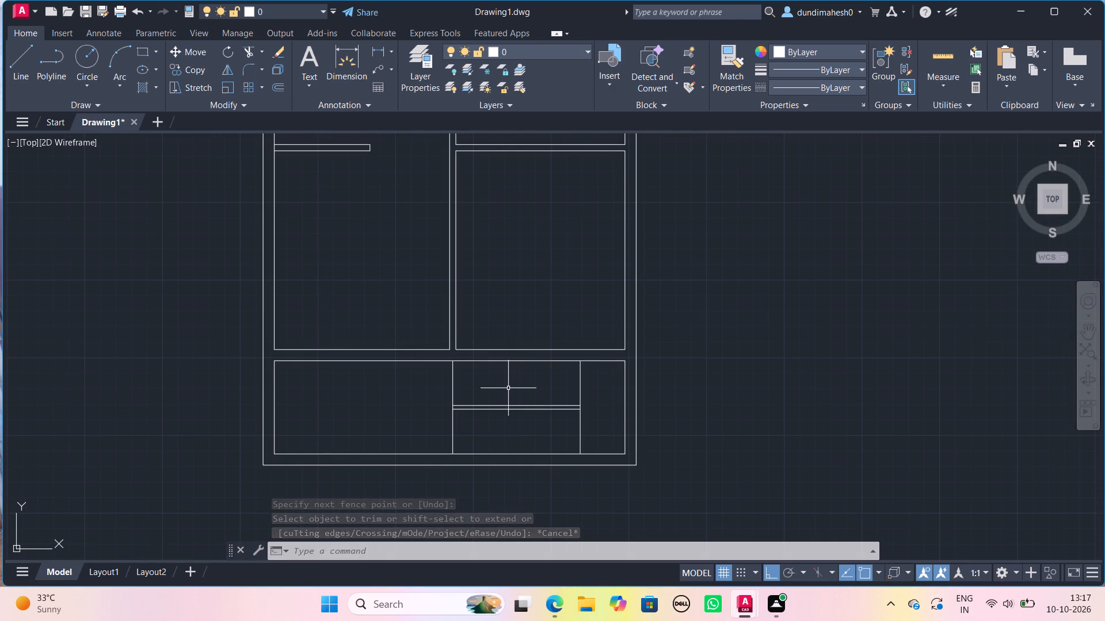
# Measure the distance along the bottom inner wall line from the middle vertical line to the 3' vertical line.
pyautogui.click(348, 71)
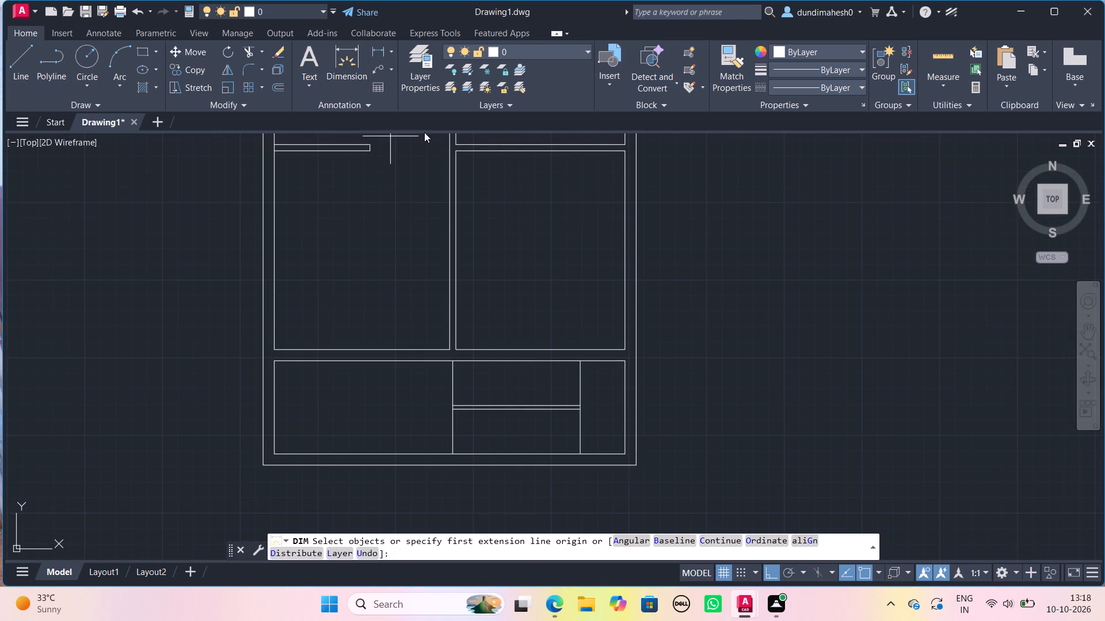
pyautogui.scroll(1, 474, 440)
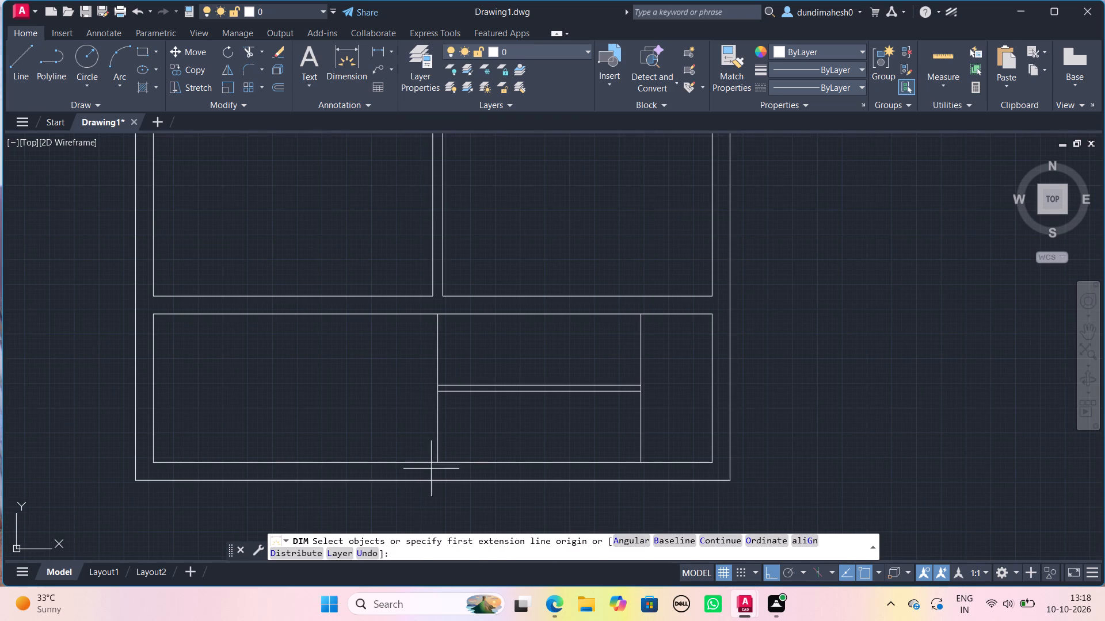
pyautogui.click(435, 465)
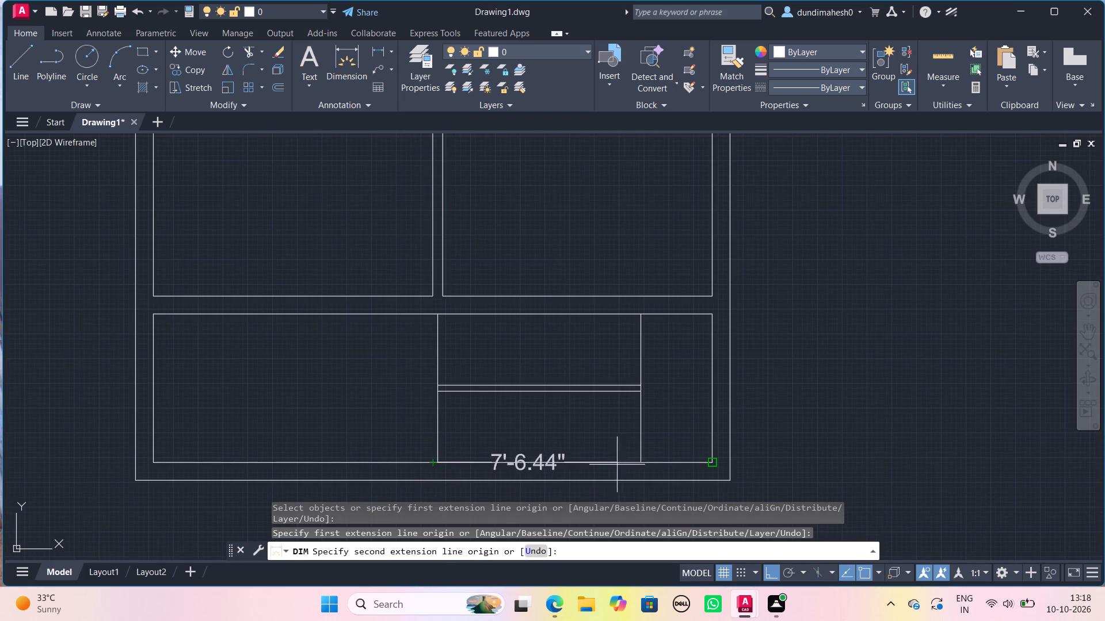
pyautogui.click(641, 465)
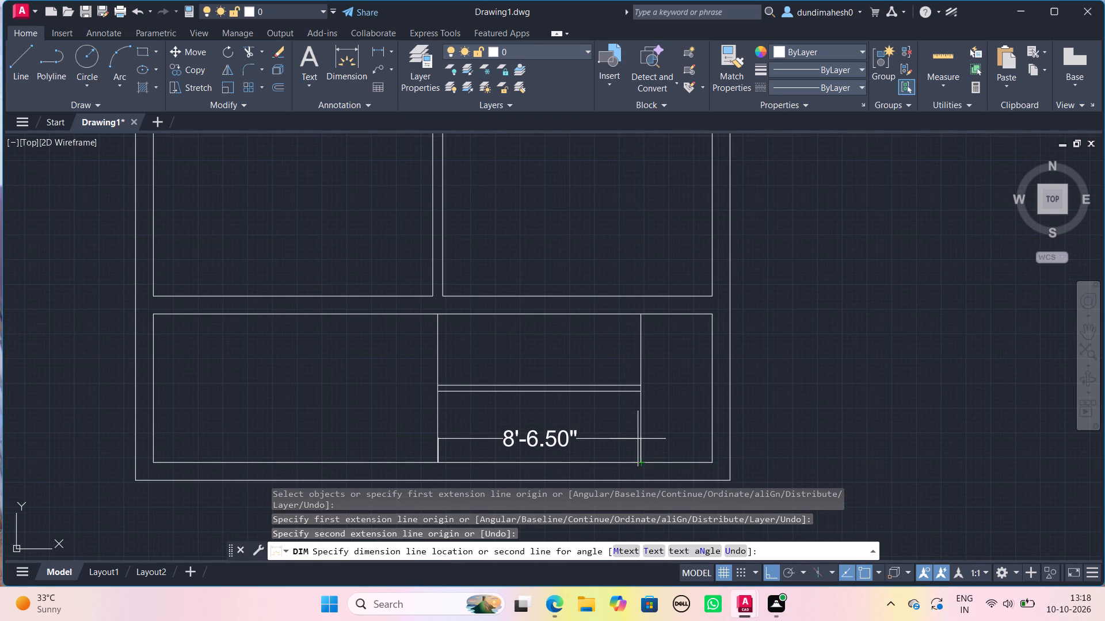
pyautogui.press('Escape')
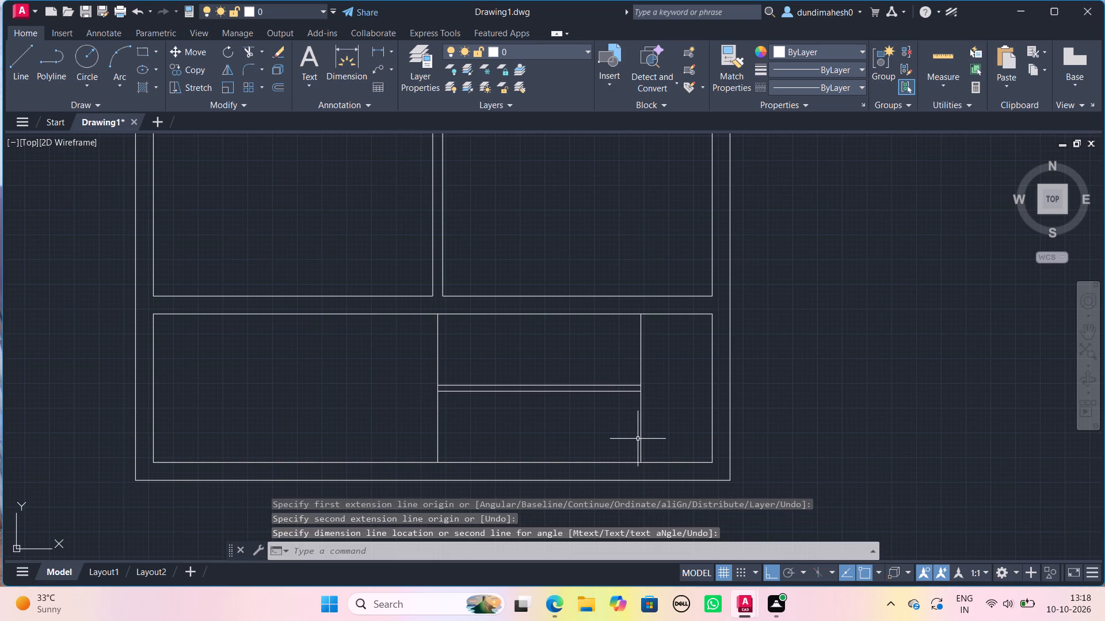
# Stretch the left end of the lower cross wall's bottom line to the left wall's outer line.
pyautogui.scroll(-4, 626, 438)
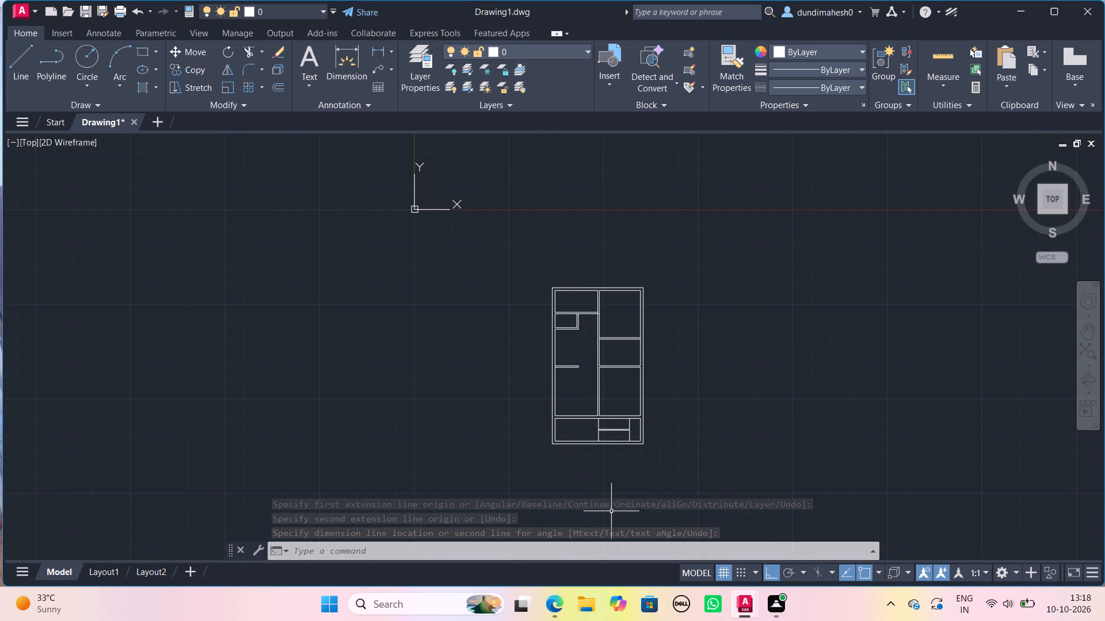
pyautogui.moveTo(611, 511); pyautogui.dragTo(553, 471, button='middle')
pyautogui.scroll(2, 559, 453)
pyautogui.scroll(1, 412, 308)
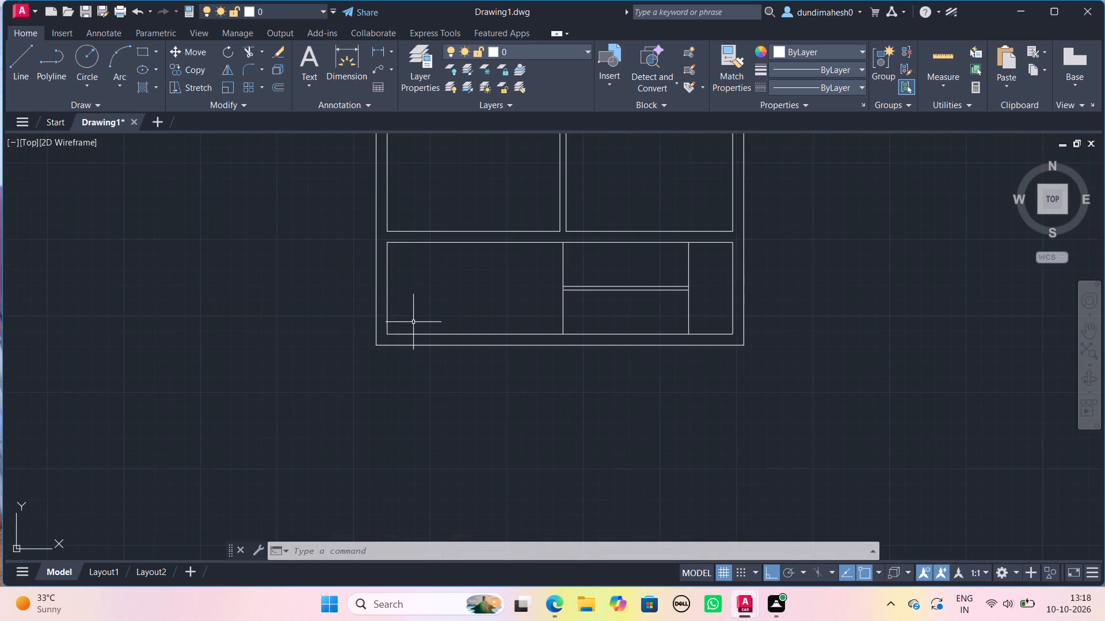
pyautogui.scroll(1, 397, 279)
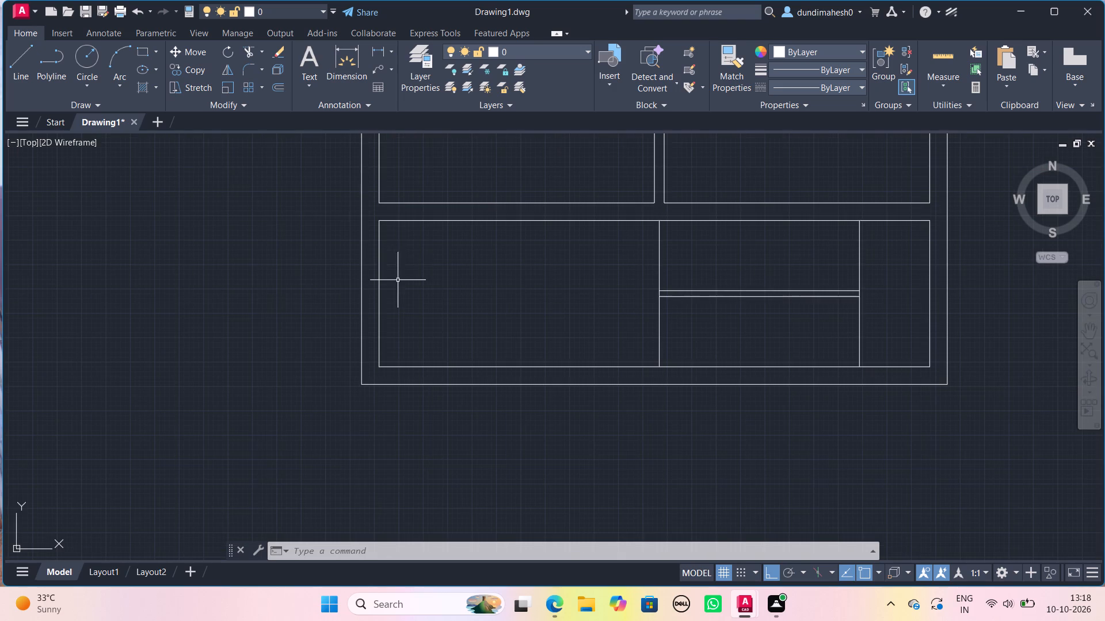
pyautogui.click(402, 233)
pyautogui.click(389, 217)
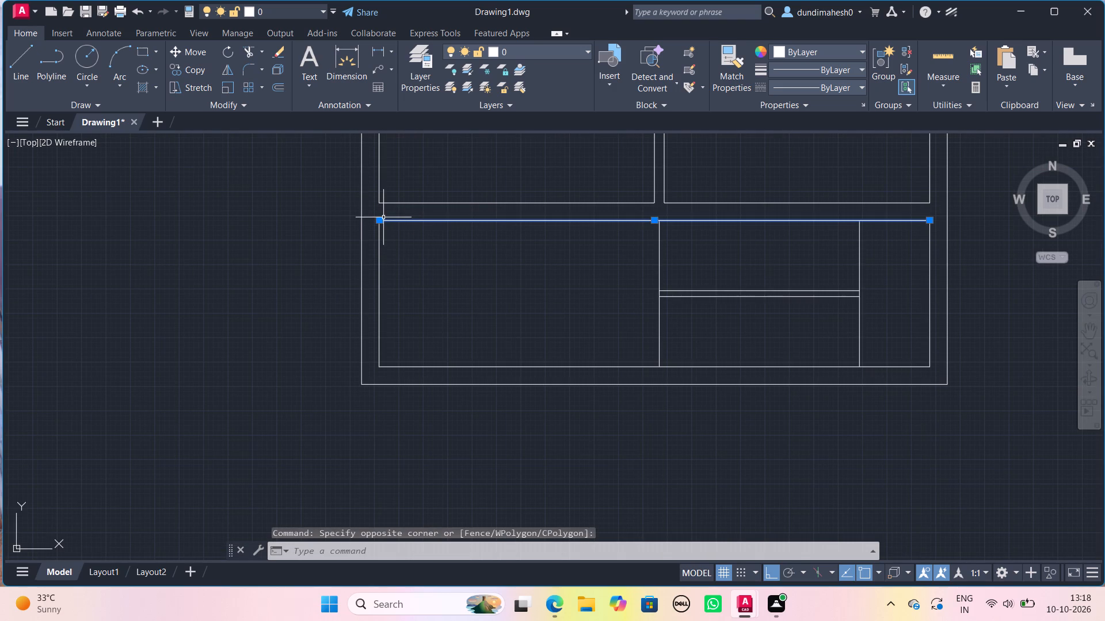
pyautogui.click(378, 218)
pyautogui.click(365, 217)
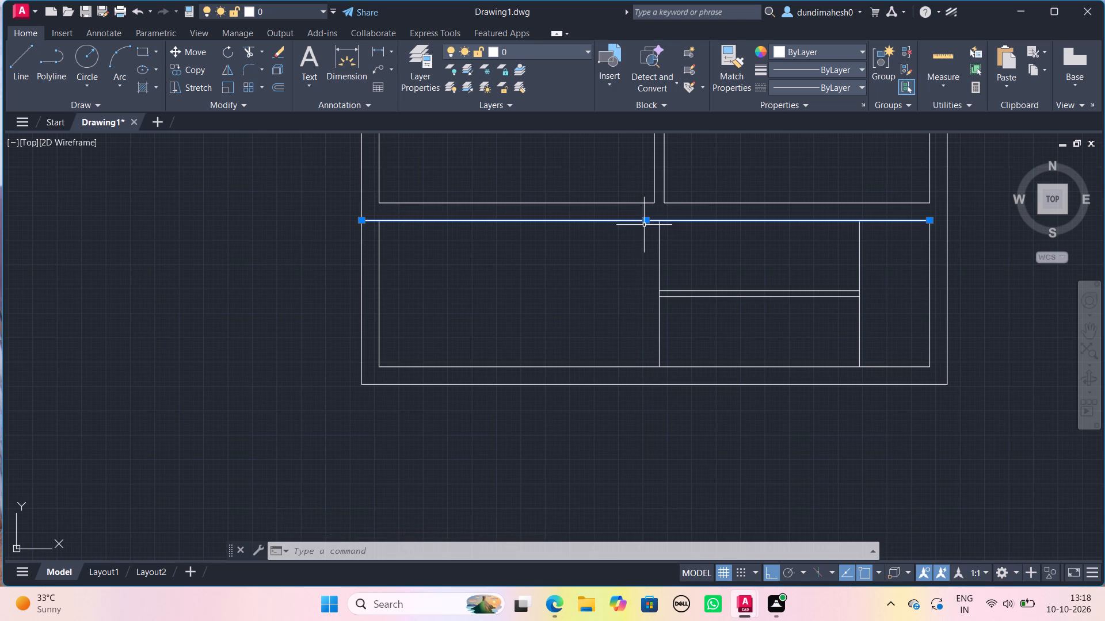
pyautogui.press('Escape')
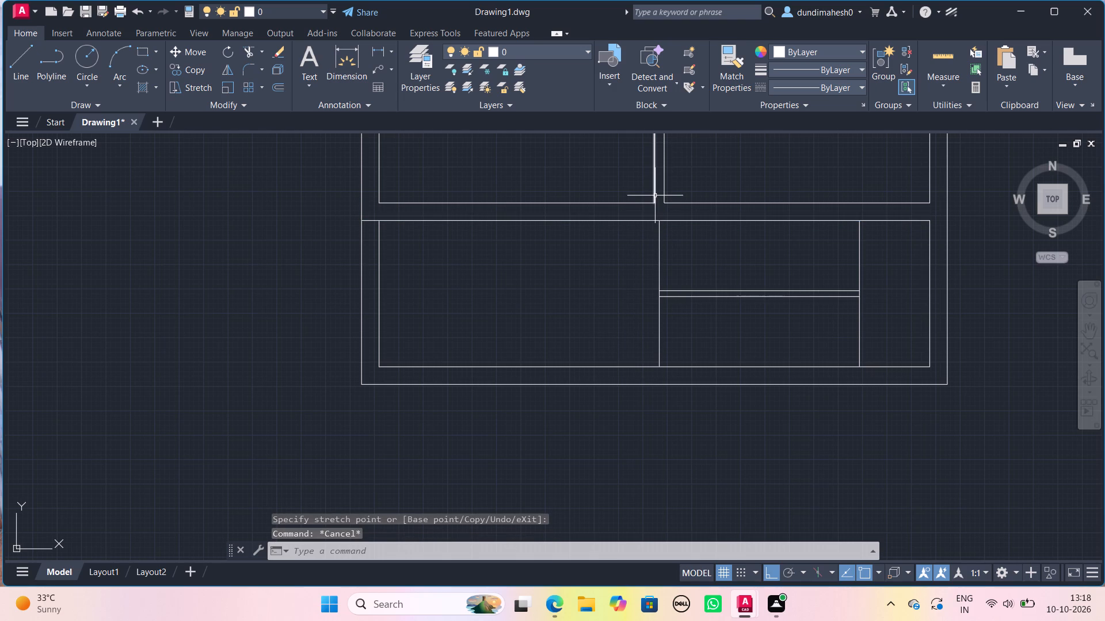
# Draw a short vertical line across the bottom outer wall's thickness, aligned with the partition's left line above.
pyautogui.press('l')
pyautogui.press('Return')
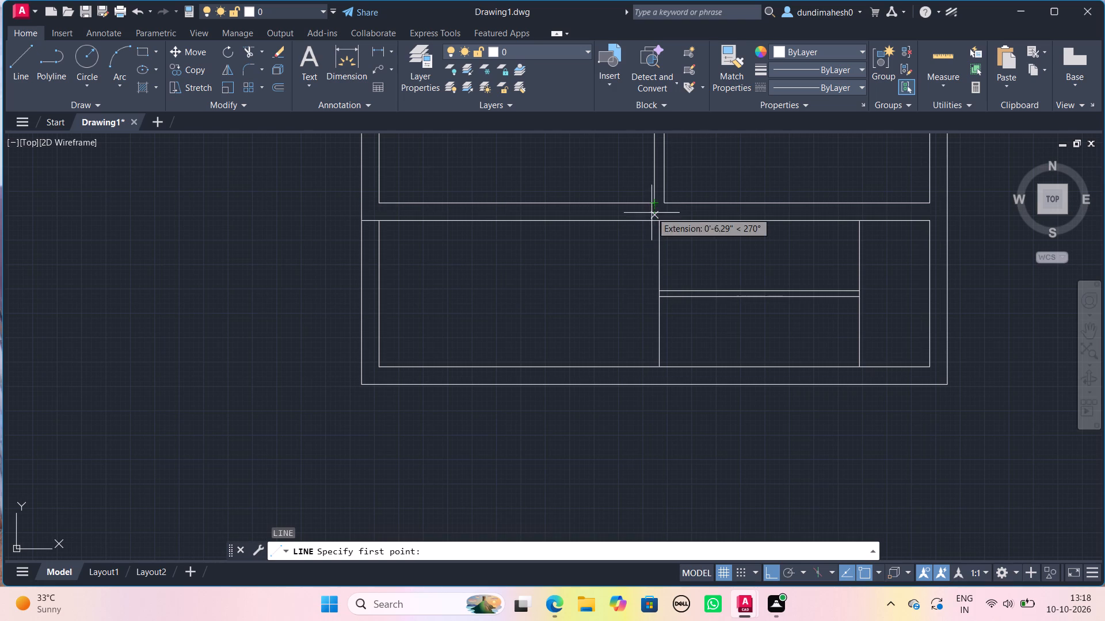
pyautogui.click(654, 370)
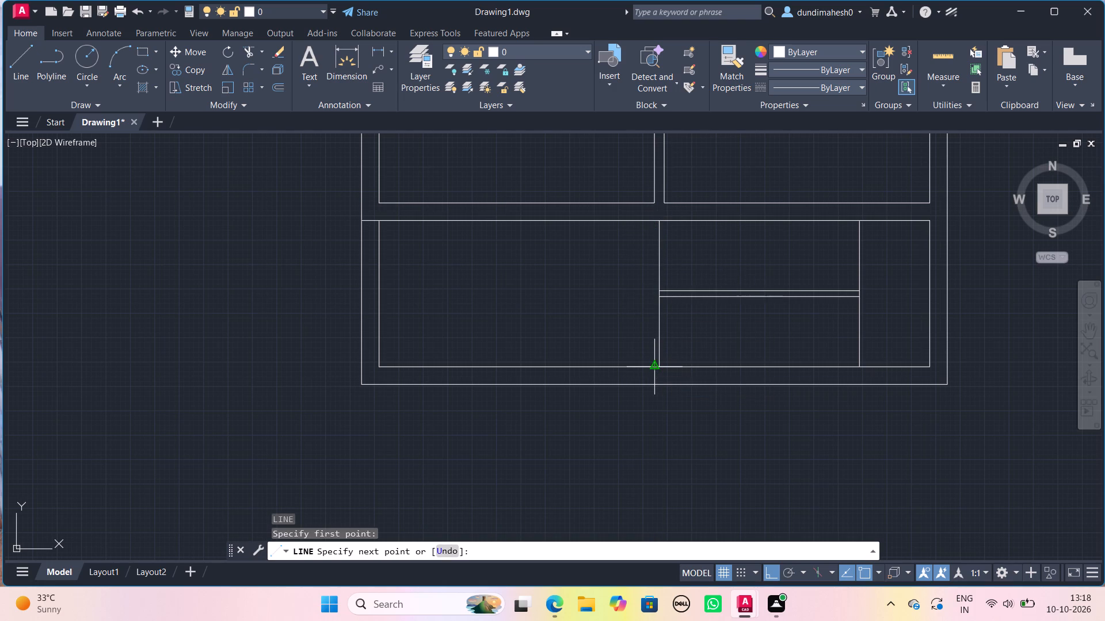
pyautogui.click(656, 379)
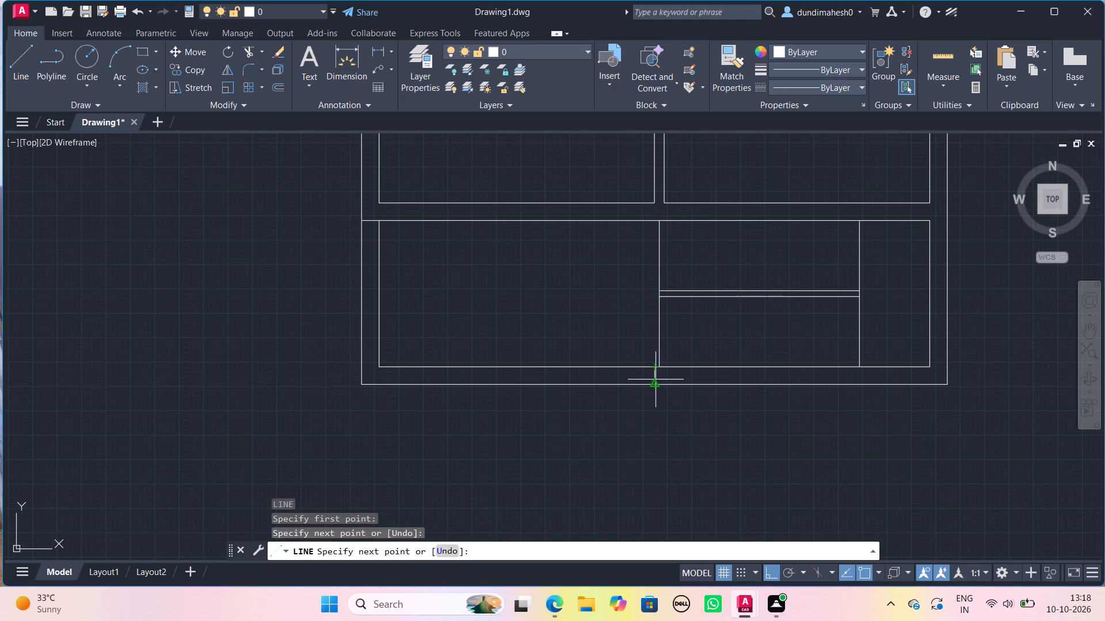
pyautogui.press('Escape')
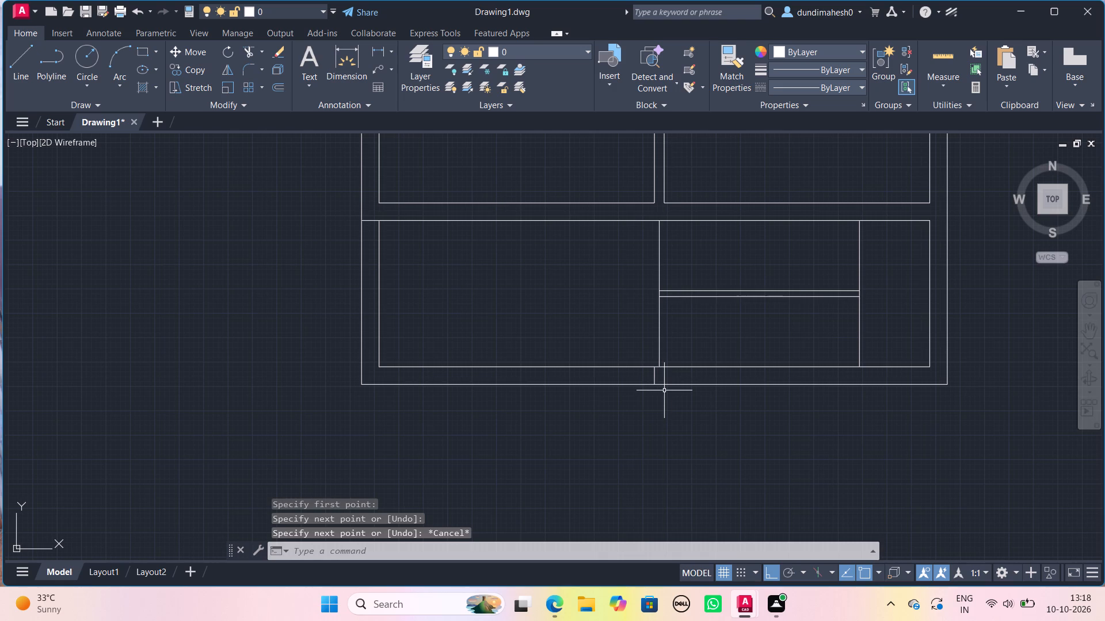
pyautogui.scroll(1, 668, 389)
pyautogui.scroll(-1, 629, 386)
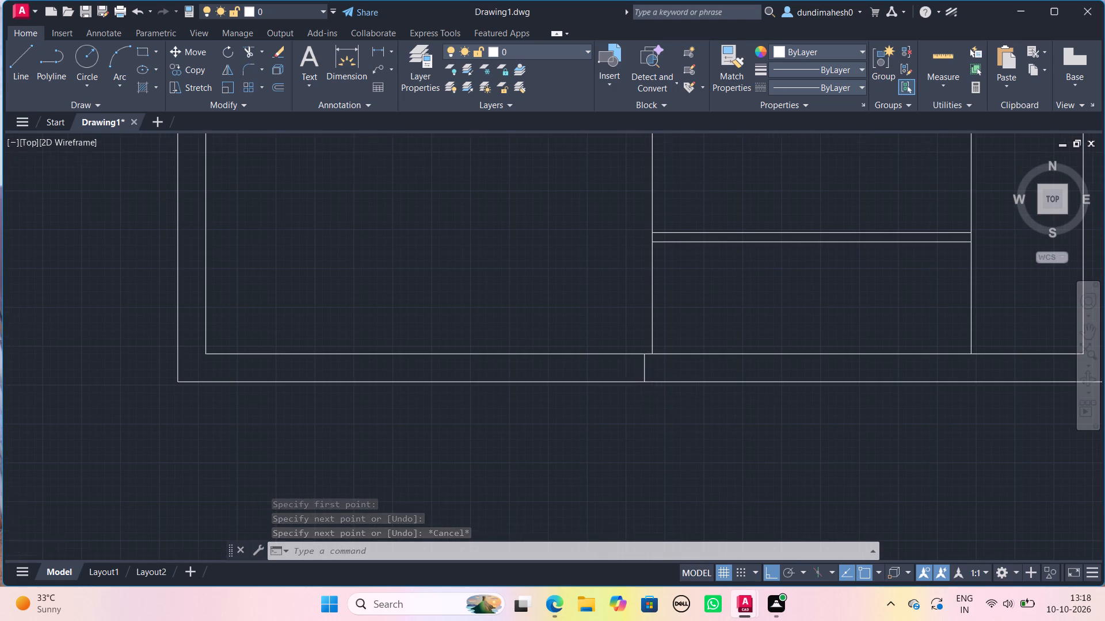
# Trim away the bottom-left room's inner wall lines: the bottom one up to the short vertical line, and the left one below the cross wall.
pyautogui.scroll(-1, 629, 386)
pyautogui.write('trim')
pyautogui.press('Return')
pyautogui.press('Return')
pyautogui.click(614, 380)
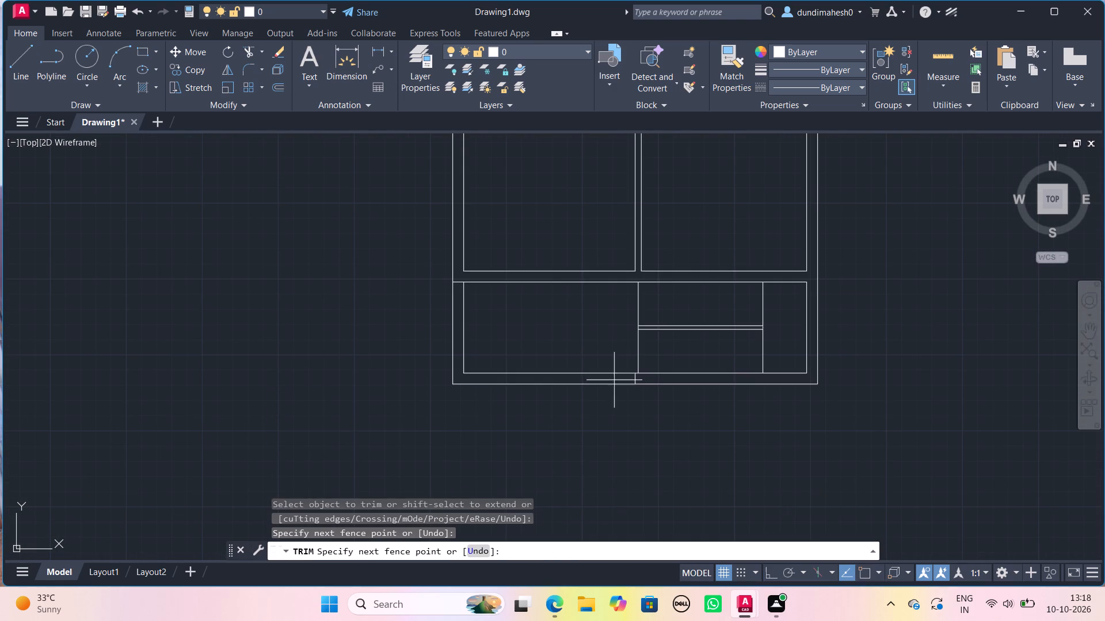
pyautogui.click(596, 370)
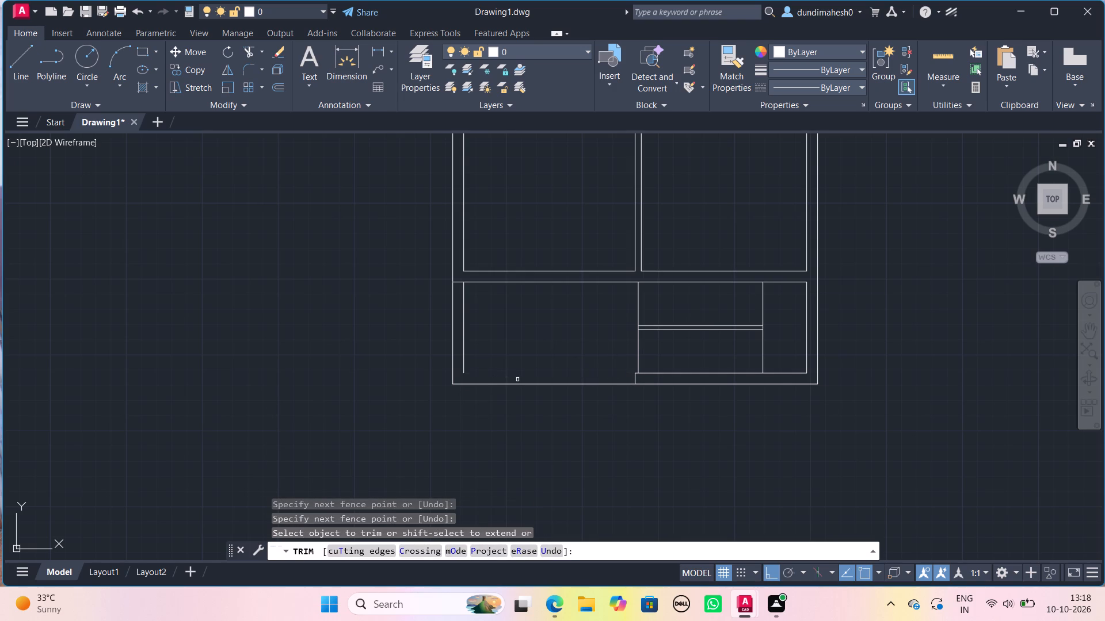
pyautogui.click(481, 338)
pyautogui.click(458, 325)
pyautogui.scroll(-1, 642, 431)
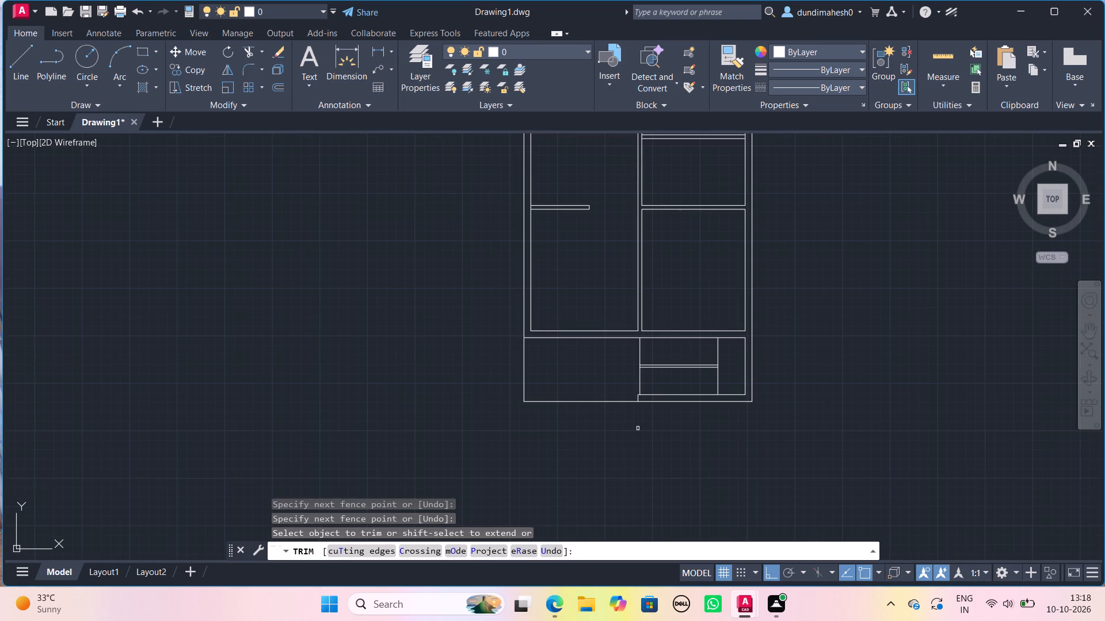
pyautogui.press('Escape')
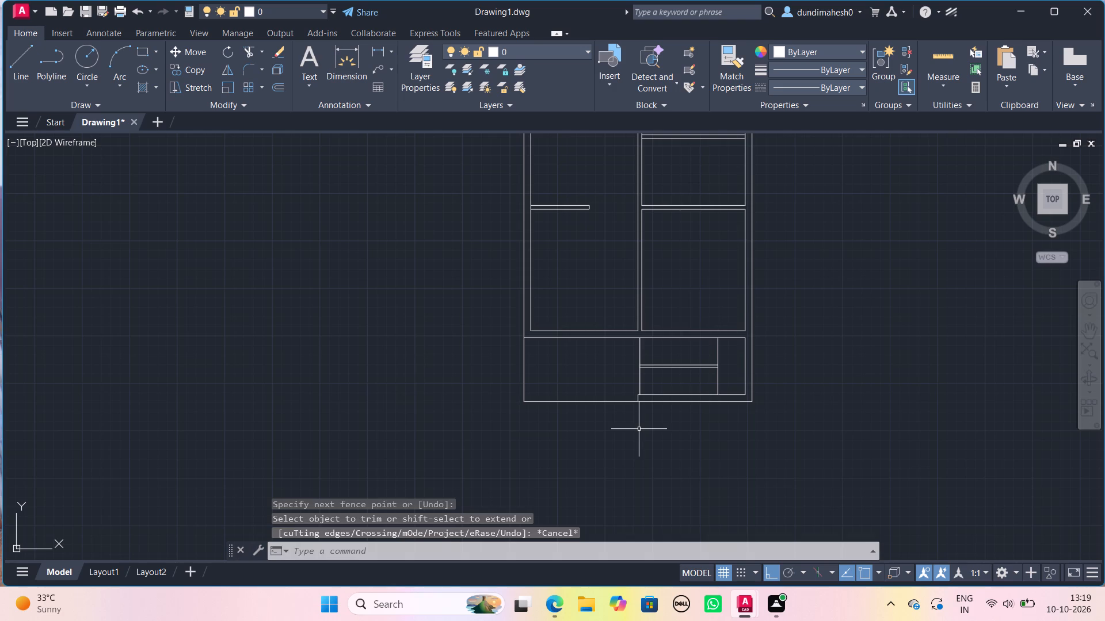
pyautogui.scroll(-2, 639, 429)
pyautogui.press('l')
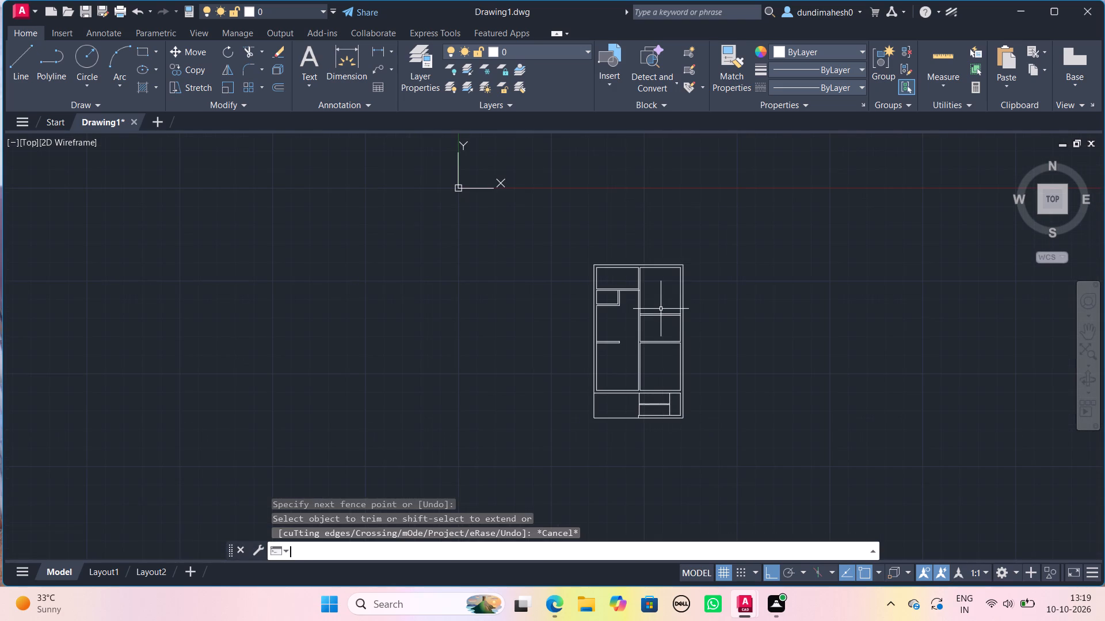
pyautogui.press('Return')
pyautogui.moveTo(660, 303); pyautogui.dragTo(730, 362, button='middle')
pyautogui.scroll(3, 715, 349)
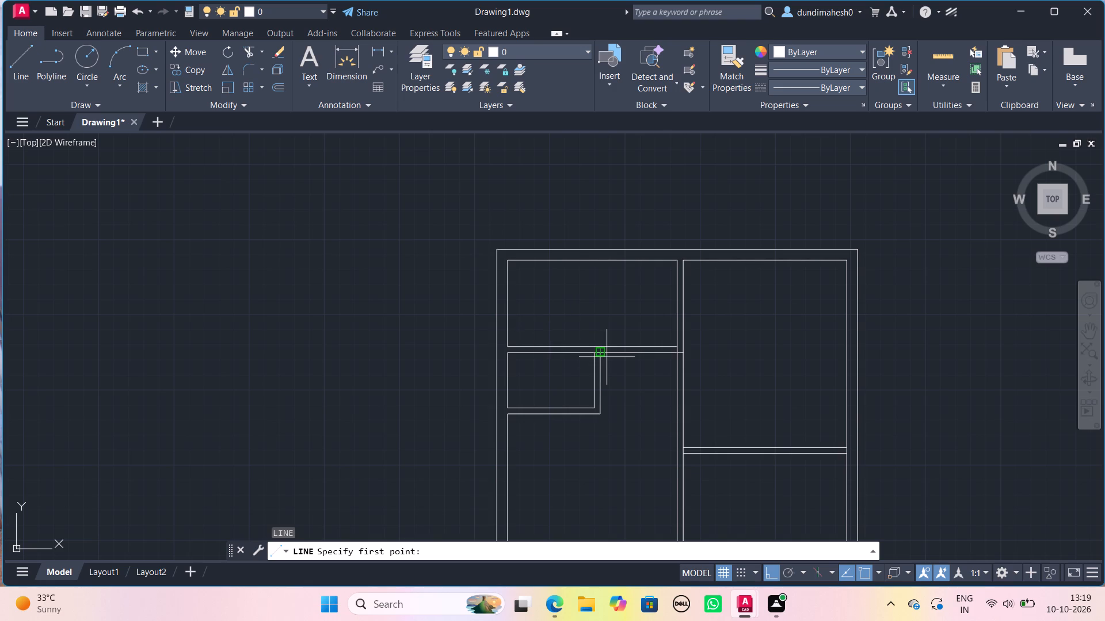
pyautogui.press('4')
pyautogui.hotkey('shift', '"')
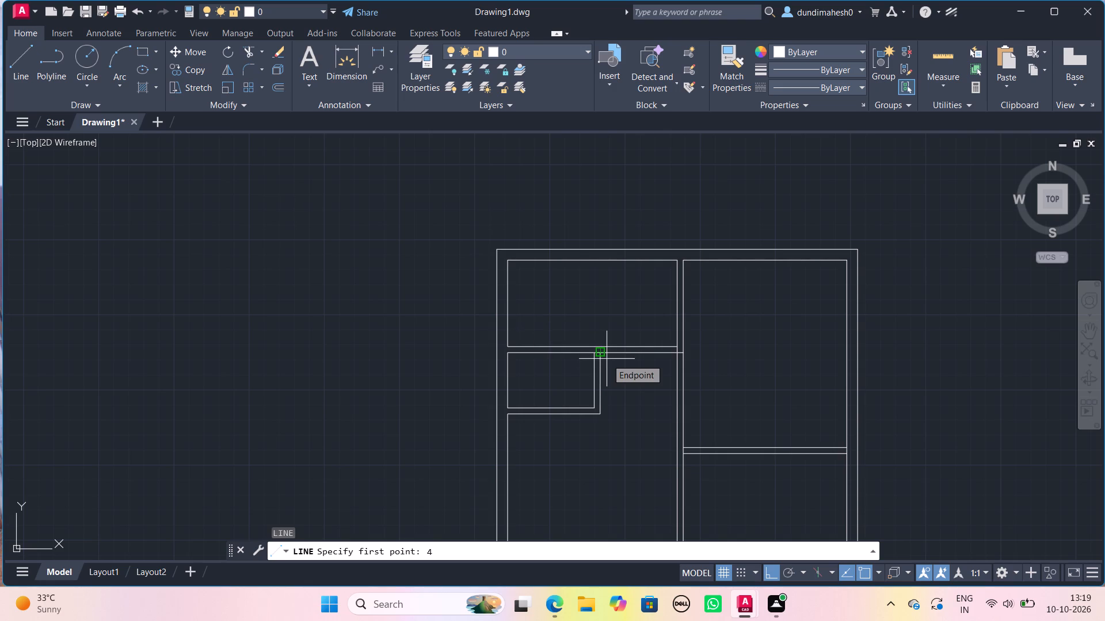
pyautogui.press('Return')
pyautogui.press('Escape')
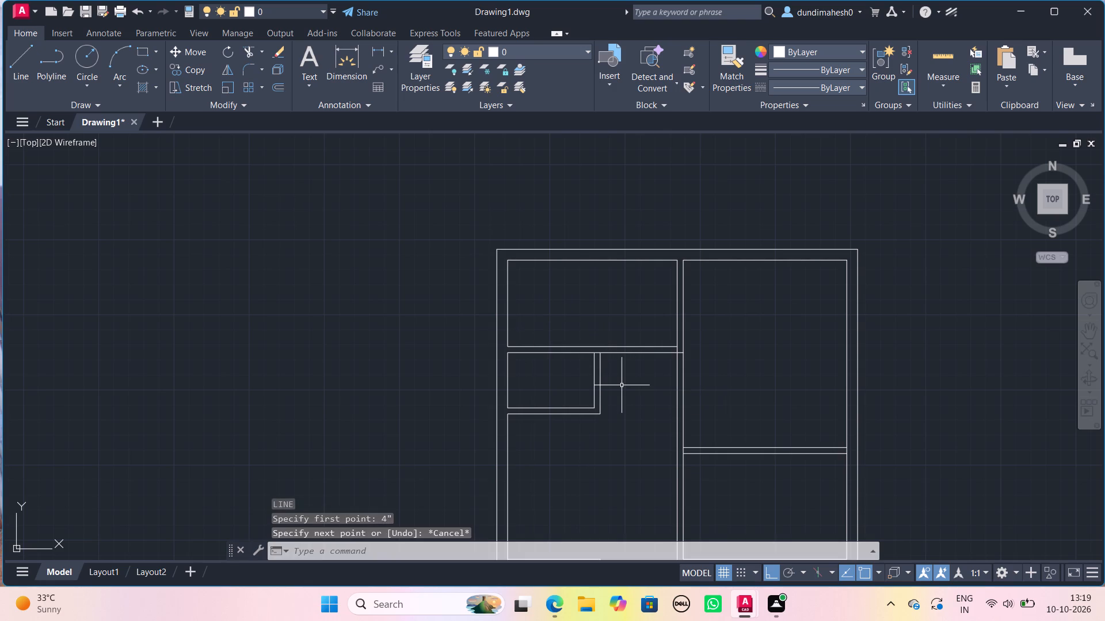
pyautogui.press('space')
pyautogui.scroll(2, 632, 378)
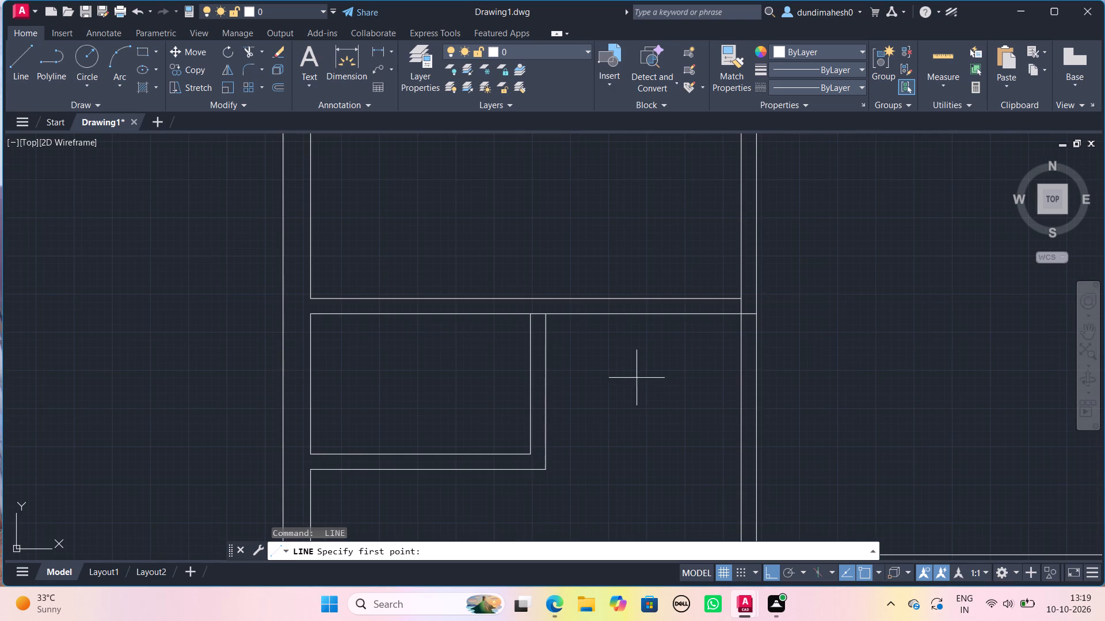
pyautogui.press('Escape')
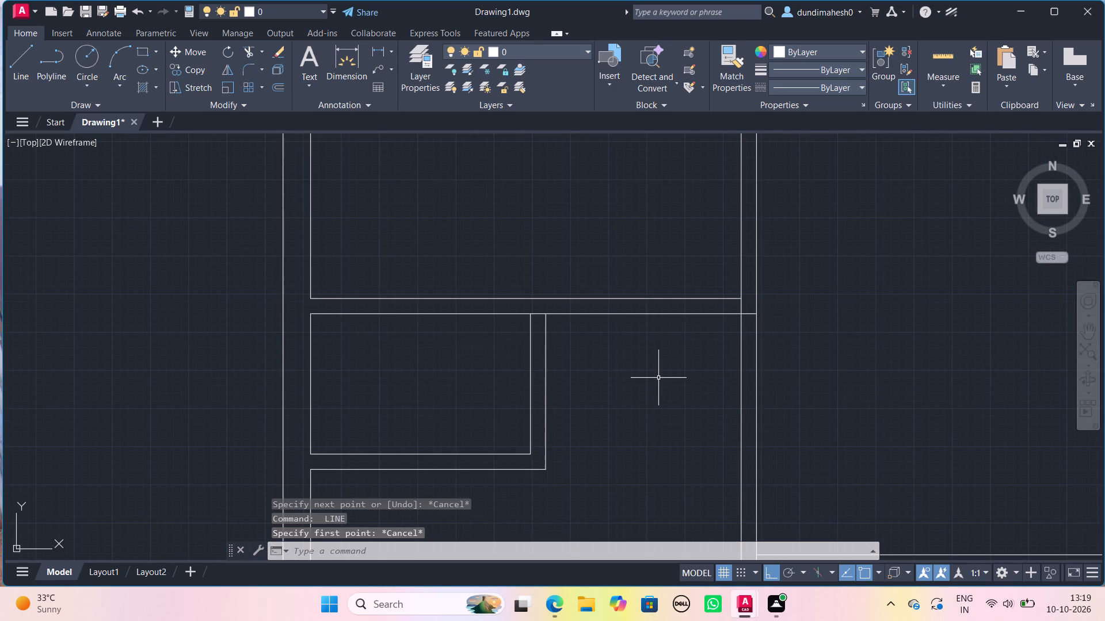
# Trim the overlapping horizontal and vertical line pieces where the upper horizontal partition meets the middle vertical partition.
pyautogui.write('trim')
pyautogui.press('Return')
pyautogui.press('Return')
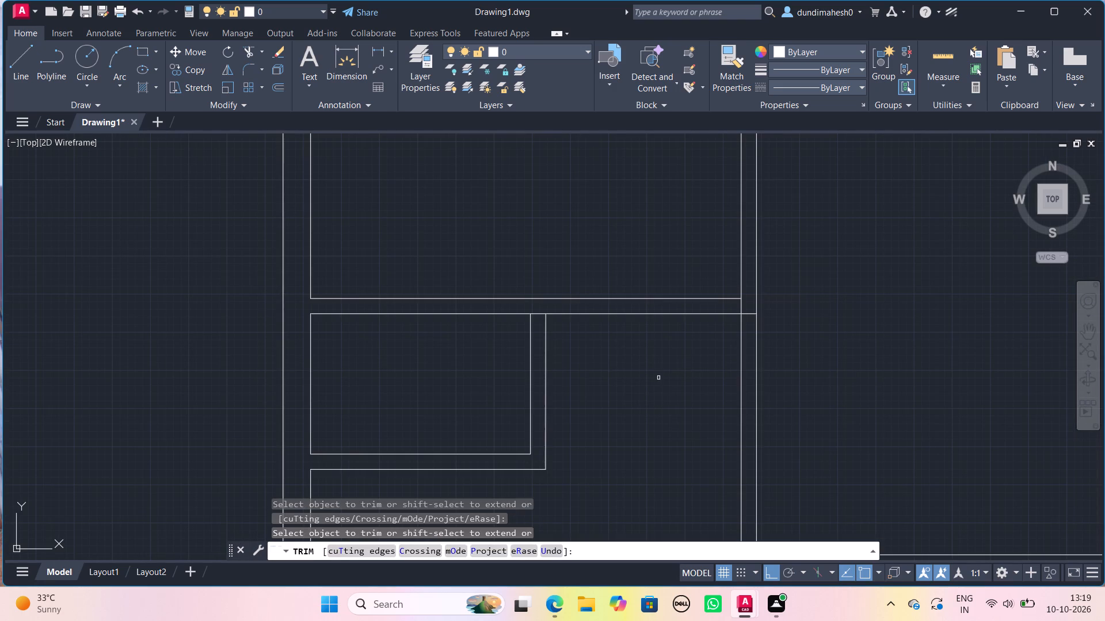
pyautogui.click(745, 294)
pyautogui.click(746, 324)
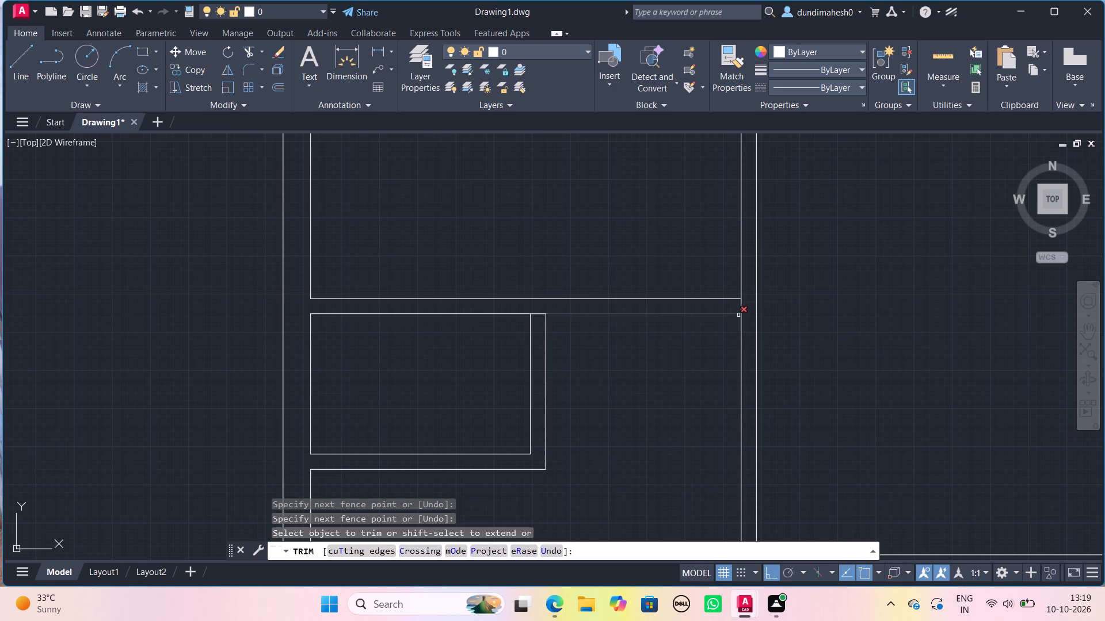
pyautogui.click(741, 307)
pyautogui.press('Escape')
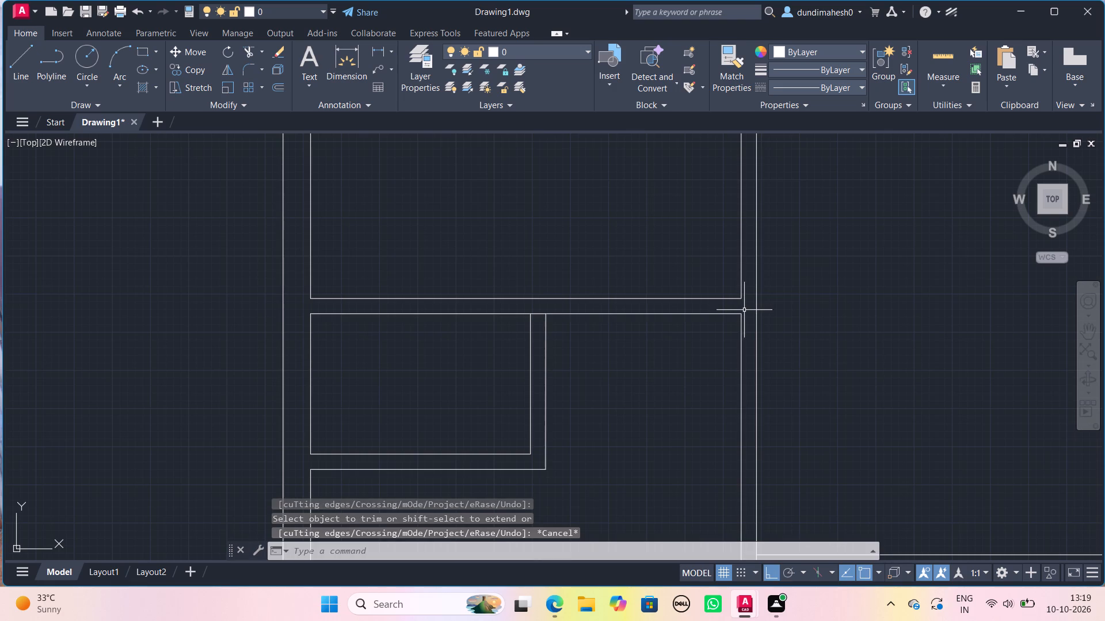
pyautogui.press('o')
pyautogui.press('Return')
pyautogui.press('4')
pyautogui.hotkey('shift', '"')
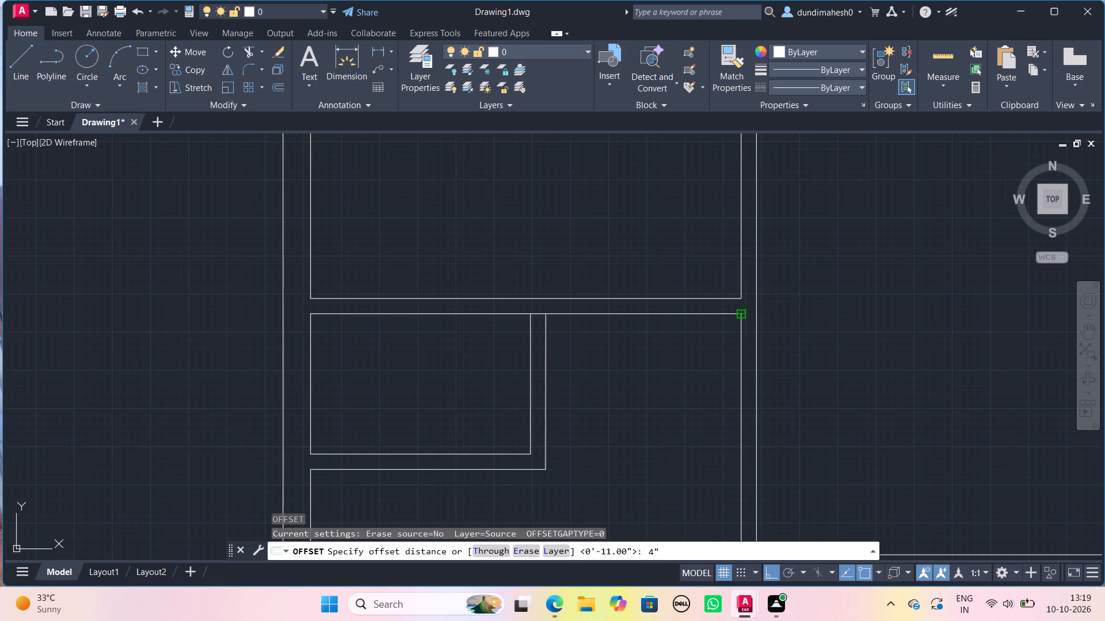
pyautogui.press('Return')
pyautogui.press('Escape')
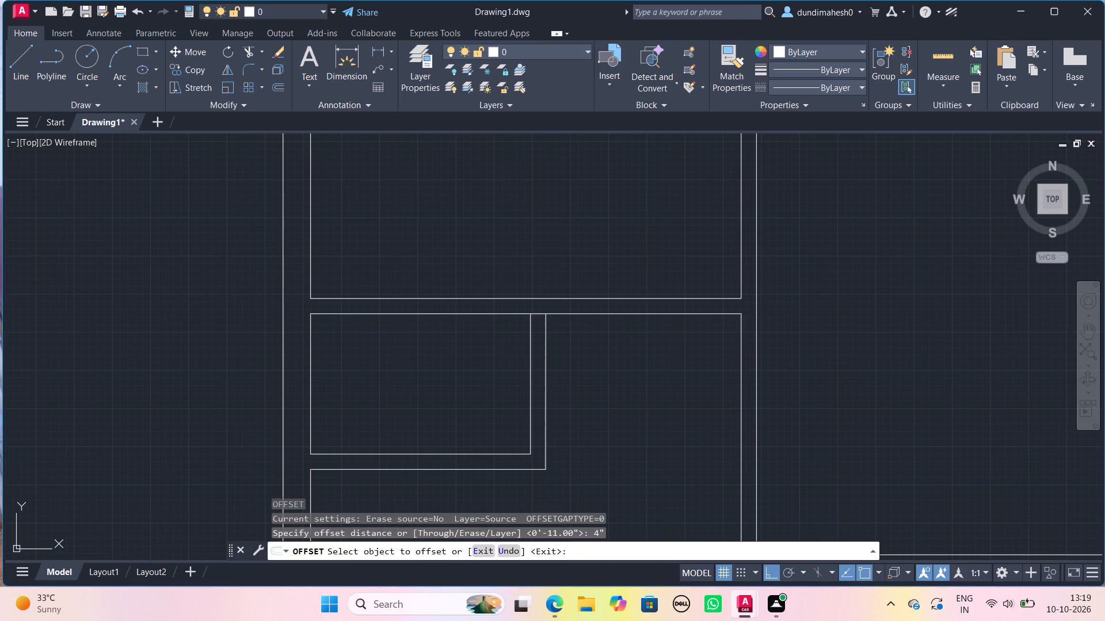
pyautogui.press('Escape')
# Draw a 4" line leftward from the upper partition's corner at the middle partition, continuing 5" down across the partition's thickness.
pyautogui.press('l')
pyautogui.press('Return')
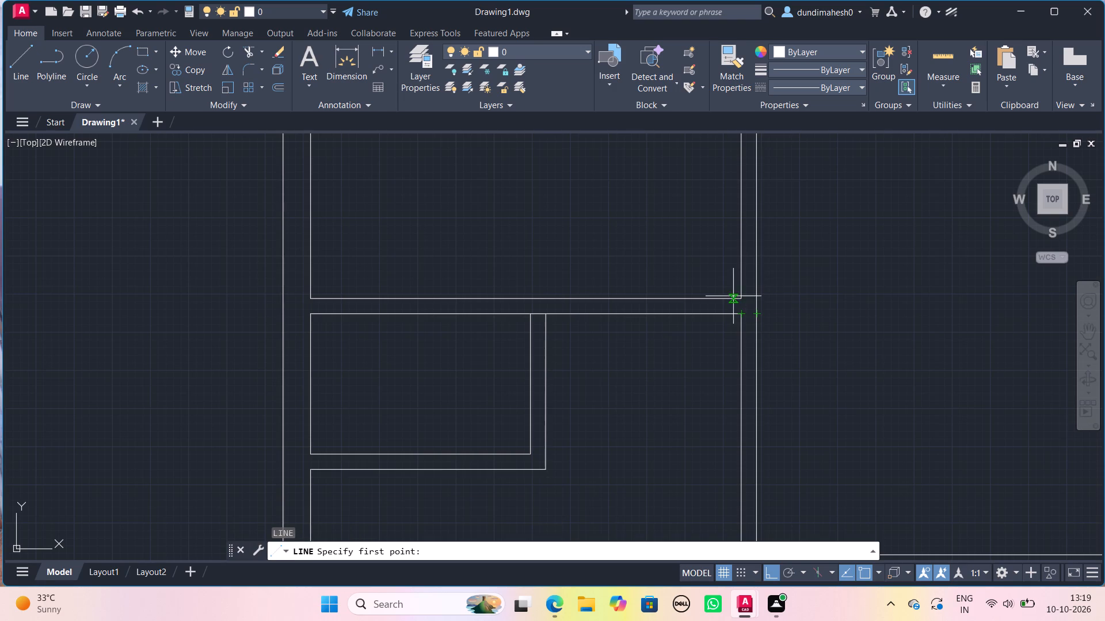
pyautogui.click(738, 301)
pyautogui.press('4')
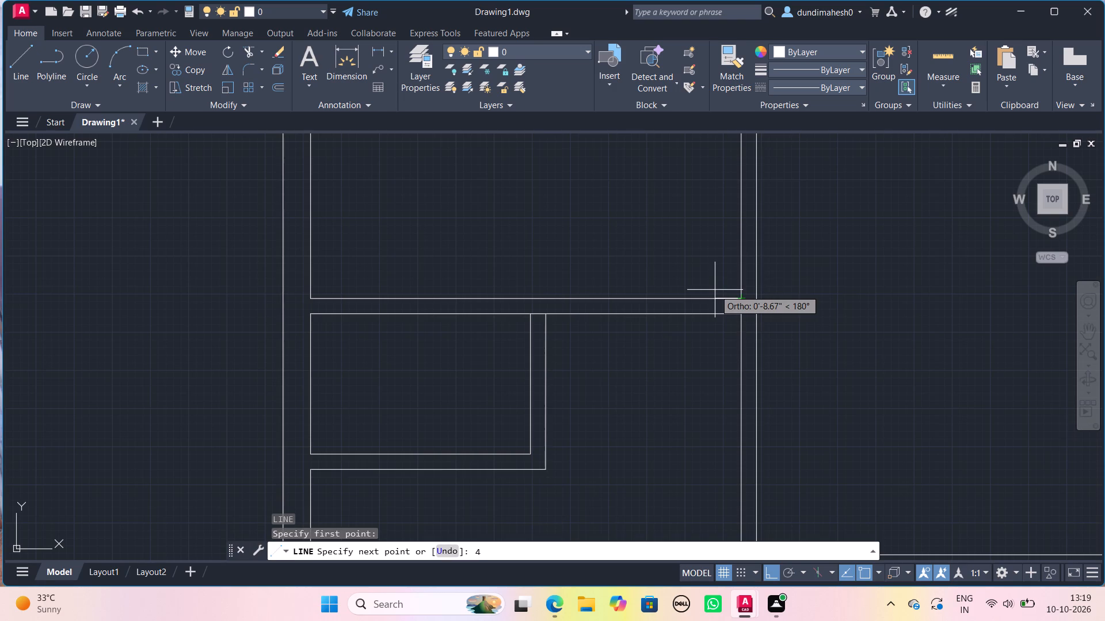
pyautogui.hotkey('shift', '"')
pyautogui.press('Return')
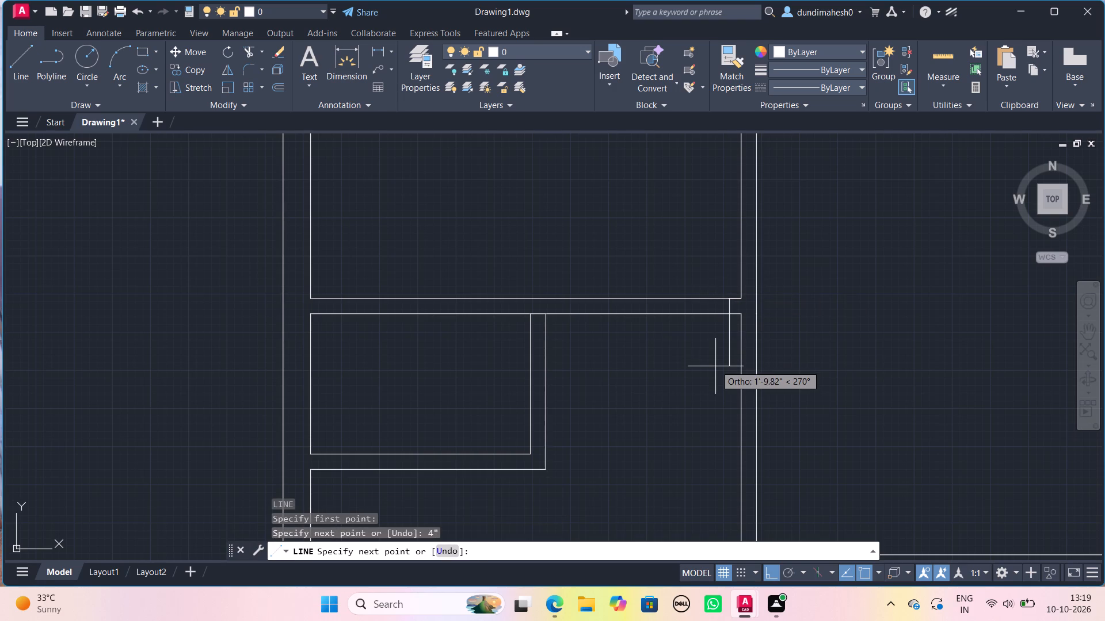
pyautogui.press('5')
pyautogui.hotkey('shift', '"')
pyautogui.press('Return')
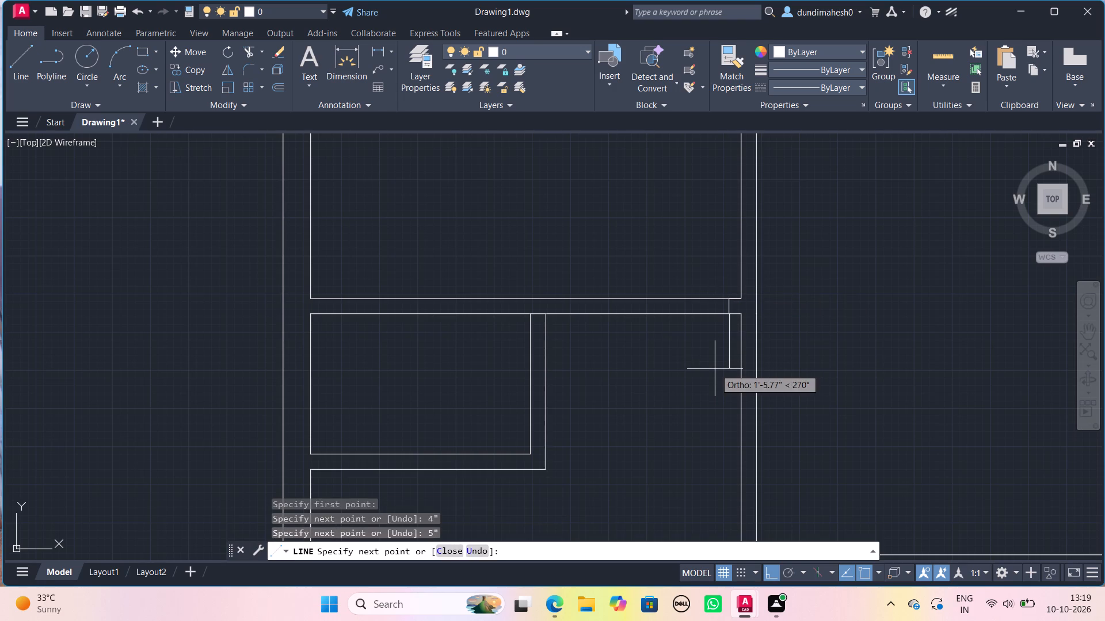
pyautogui.press('space')
# Erase the 4" horizontal helper line on the upper partition's top line.
pyautogui.scroll(2, 714, 371)
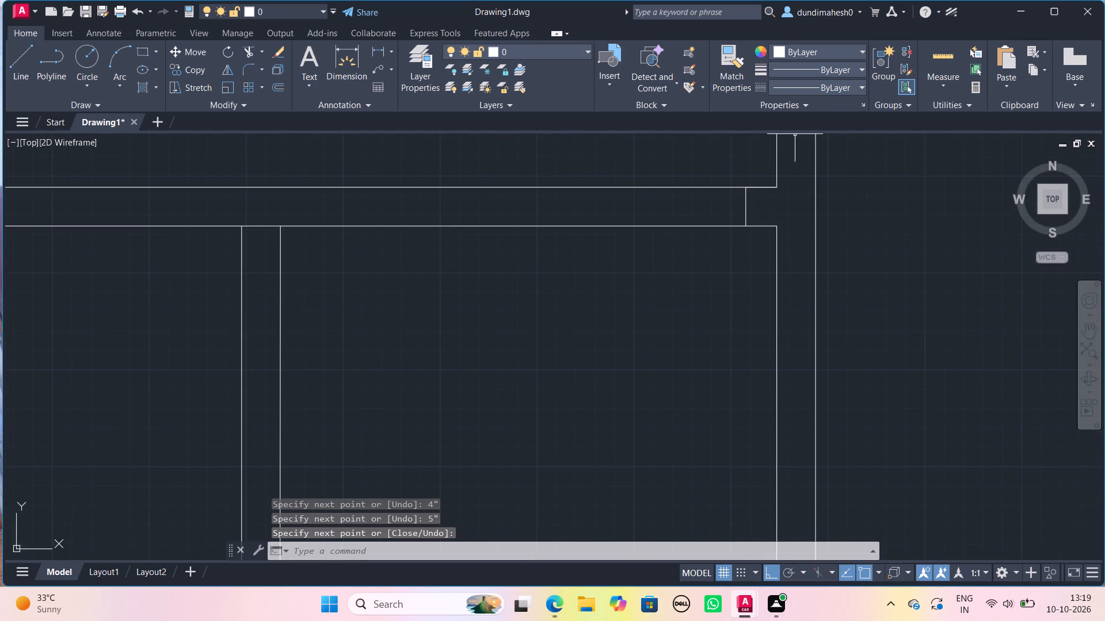
pyautogui.click(767, 186)
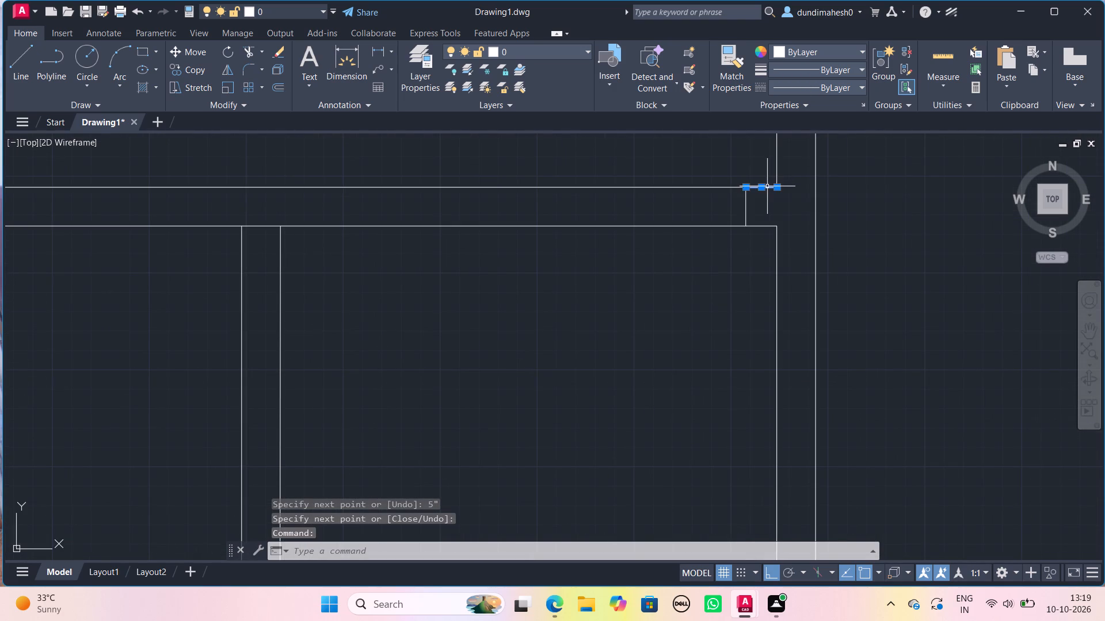
pyautogui.press('Delete')
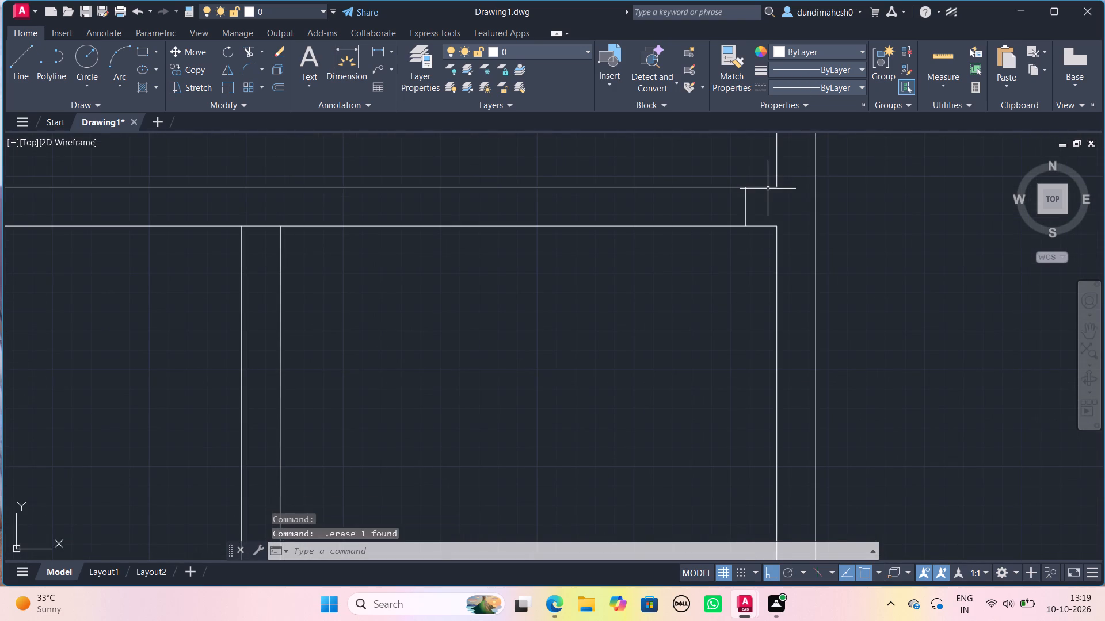
# Draw a short horizontal line across the thickness of the small room's right partition, a little below its top end.
pyautogui.scroll(-2, 768, 189)
pyautogui.scroll(-1, 712, 263)
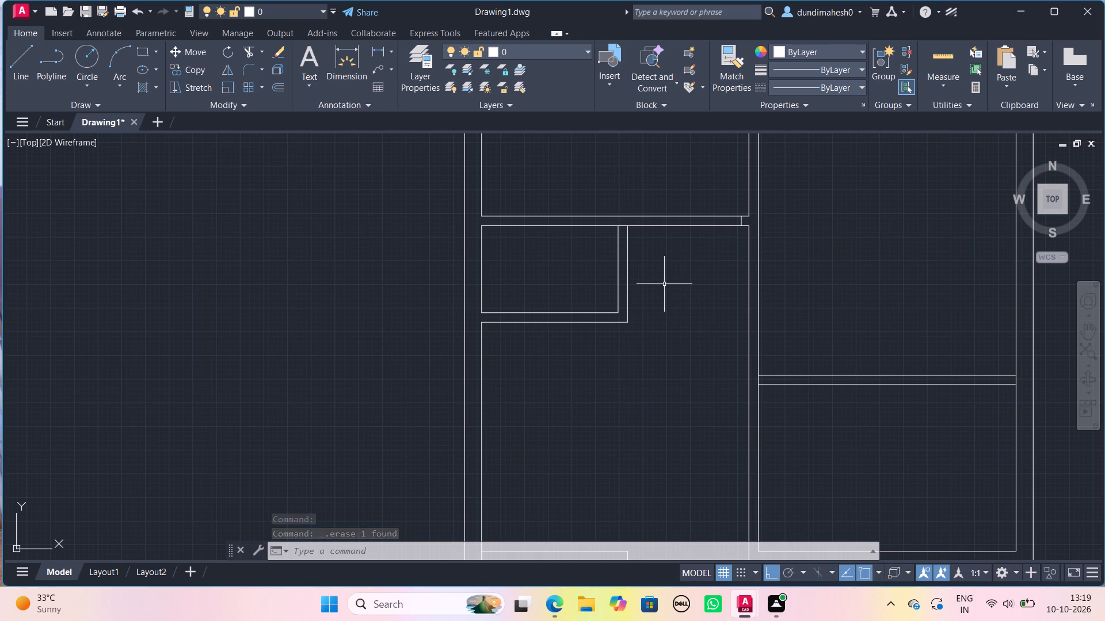
pyautogui.scroll(1, 664, 284)
pyautogui.press("'")
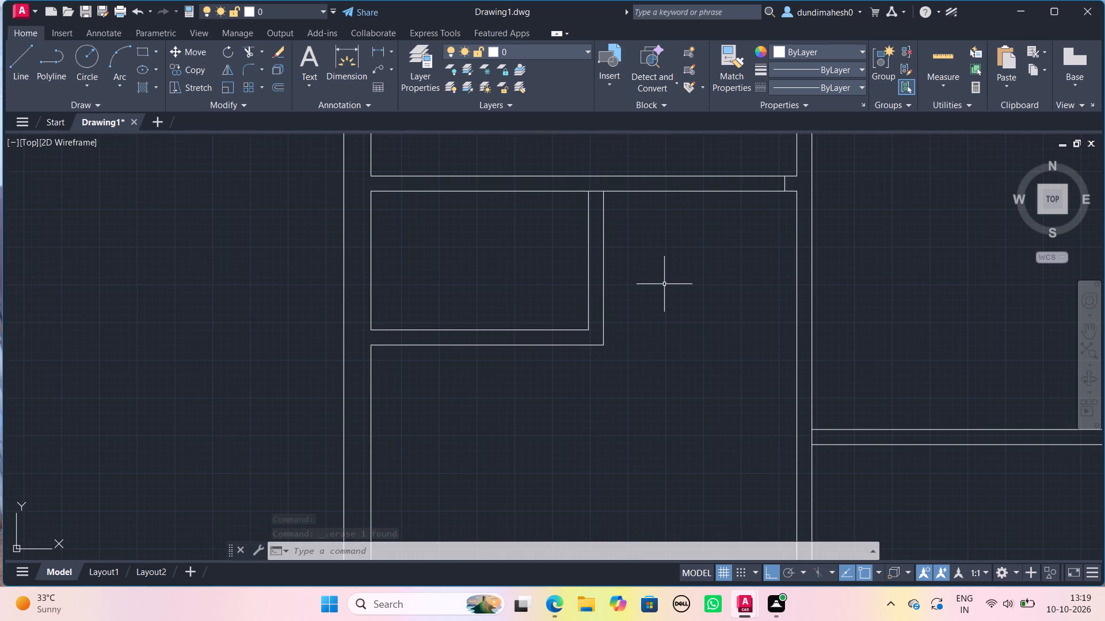
pyautogui.press('BackSpace')
pyautogui.press('l')
pyautogui.press('Return')
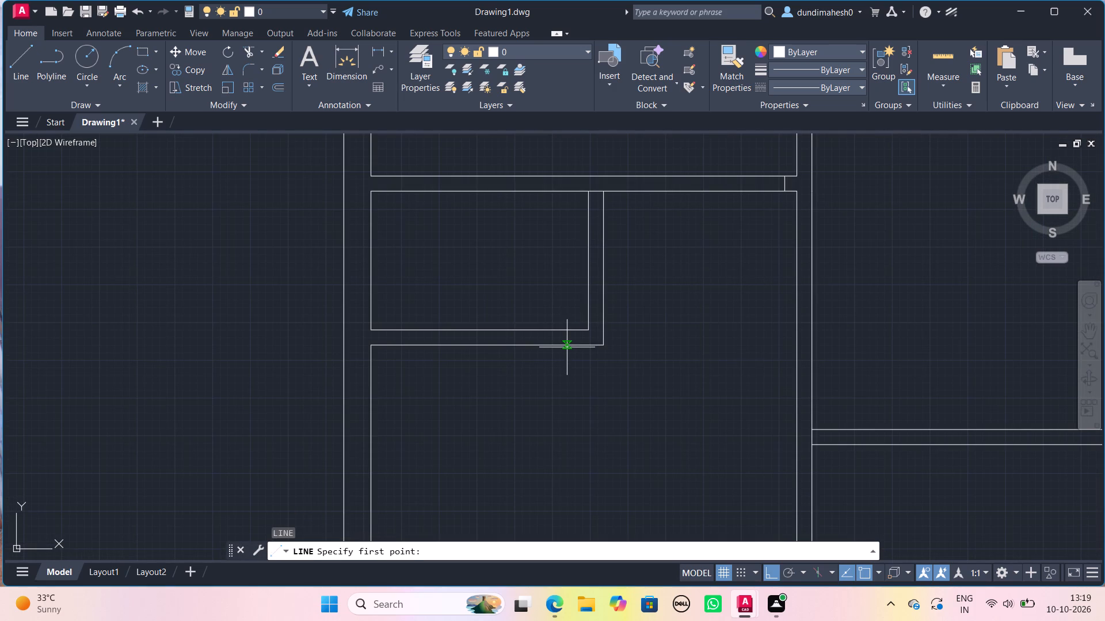
pyautogui.scroll(1, 623, 250)
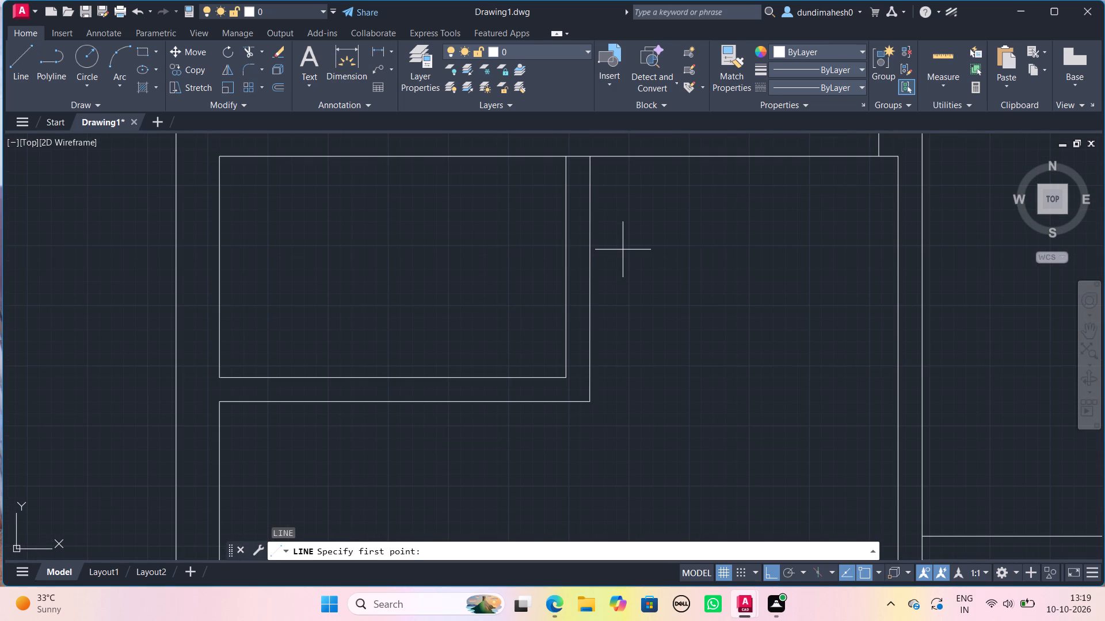
pyautogui.scroll(1, 623, 250)
pyautogui.scroll(-1, 587, 244)
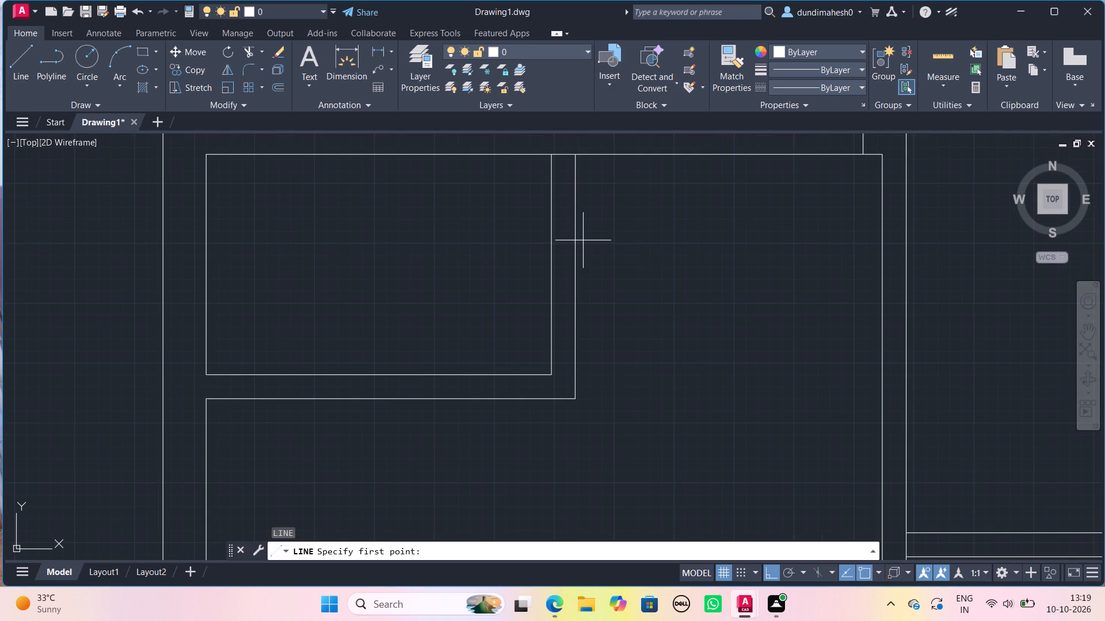
pyautogui.scroll(-1, 583, 240)
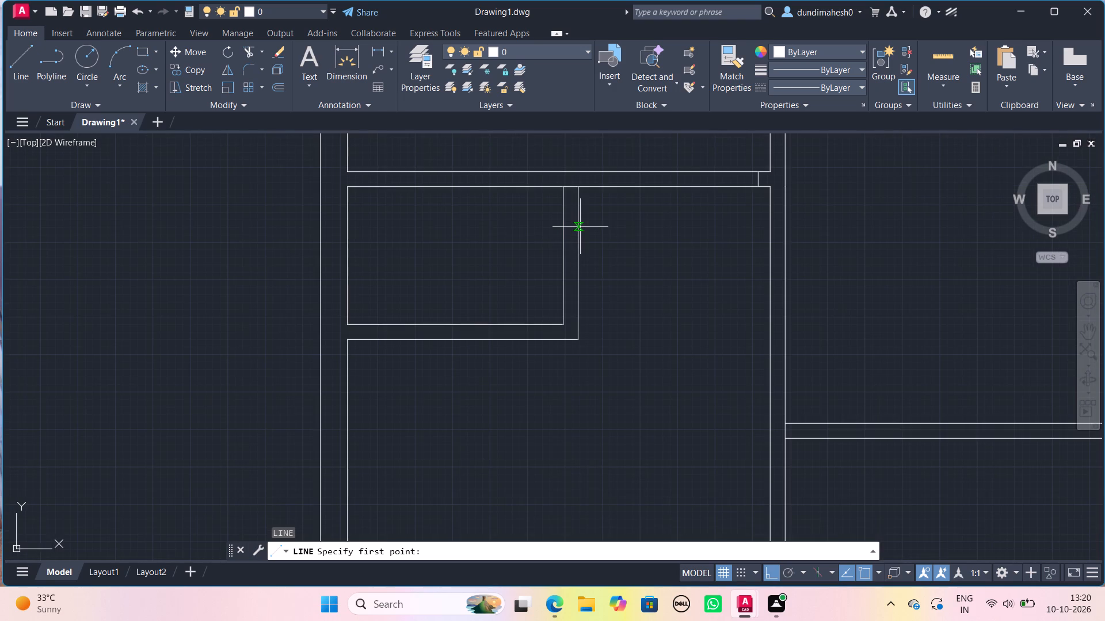
pyautogui.click(575, 232)
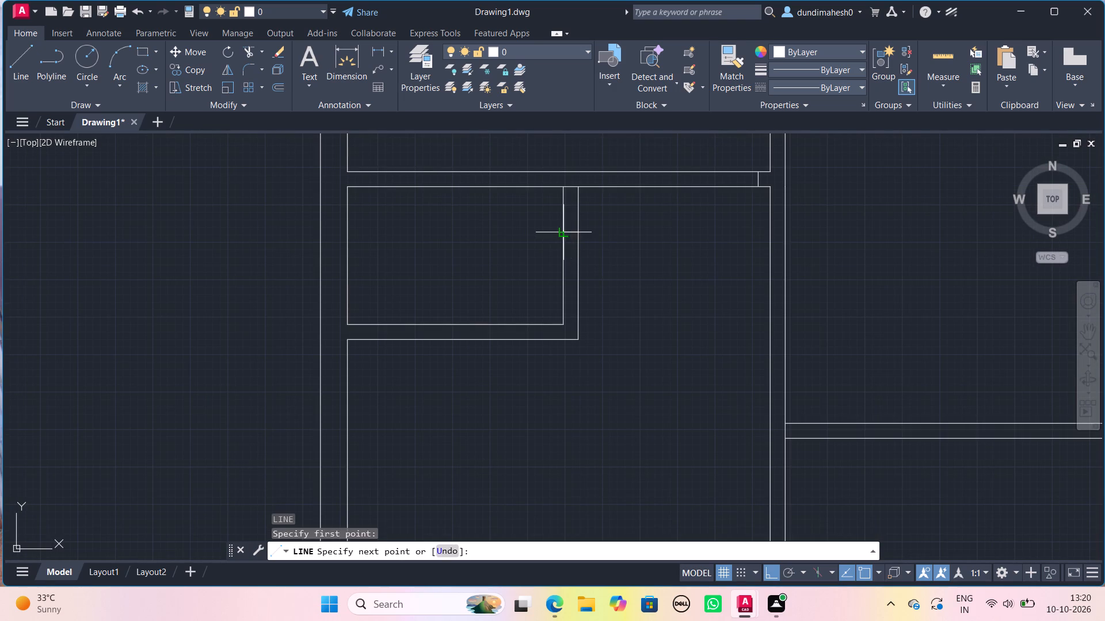
pyautogui.click(562, 231)
pyautogui.press('Escape')
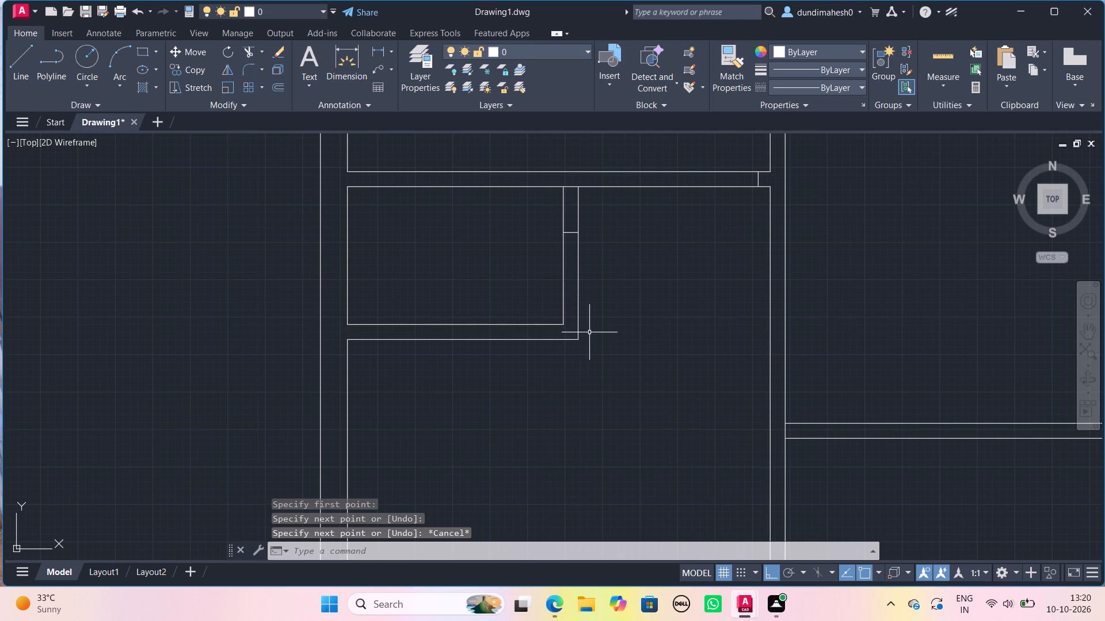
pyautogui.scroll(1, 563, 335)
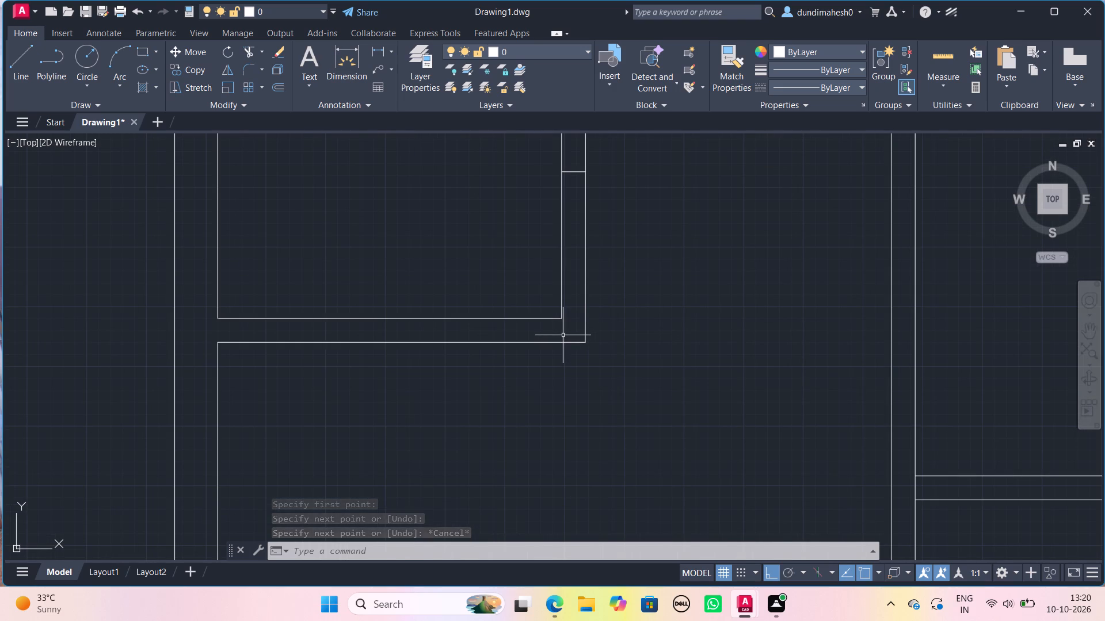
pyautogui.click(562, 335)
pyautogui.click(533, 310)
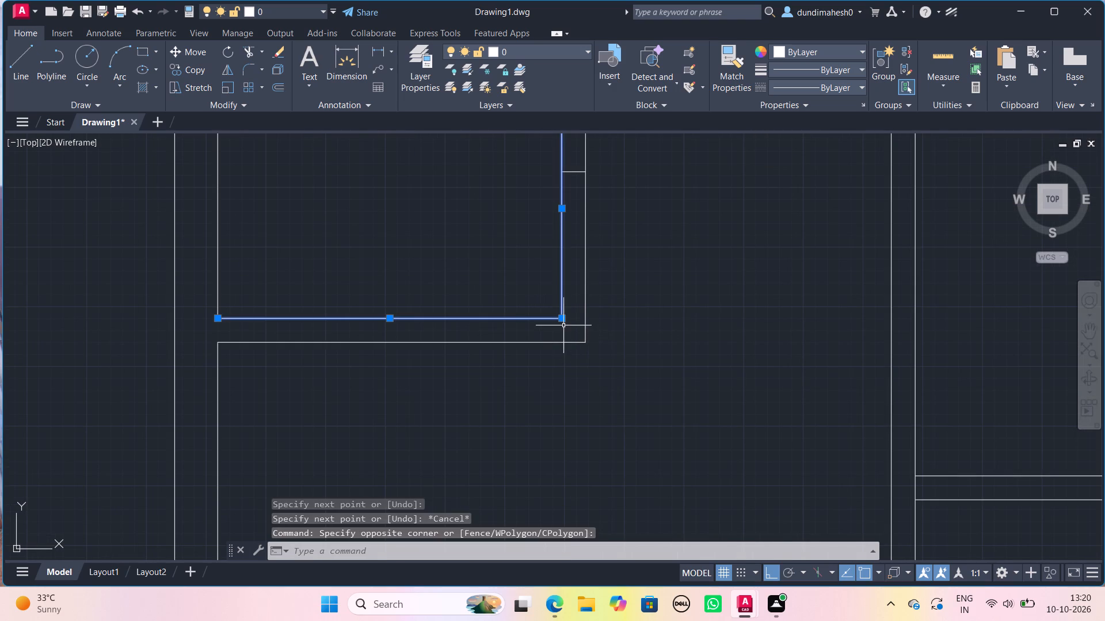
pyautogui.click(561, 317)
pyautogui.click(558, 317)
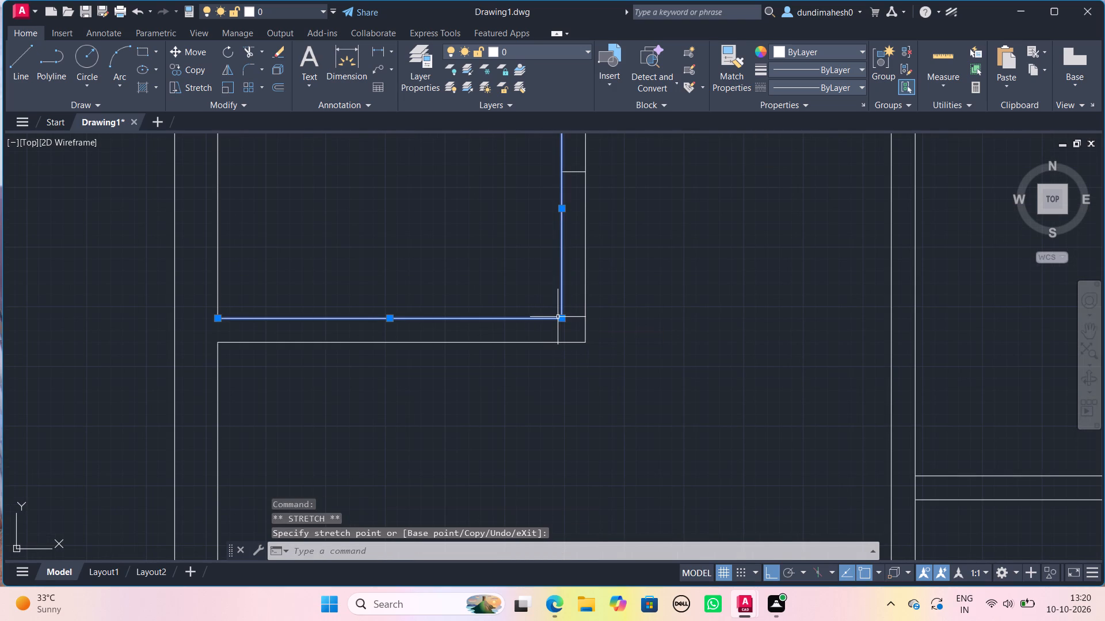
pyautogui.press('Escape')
# Draw a short horizontal line across the small room's right partition at its bottom end, from the inner corner to the outer line.
pyautogui.press('l')
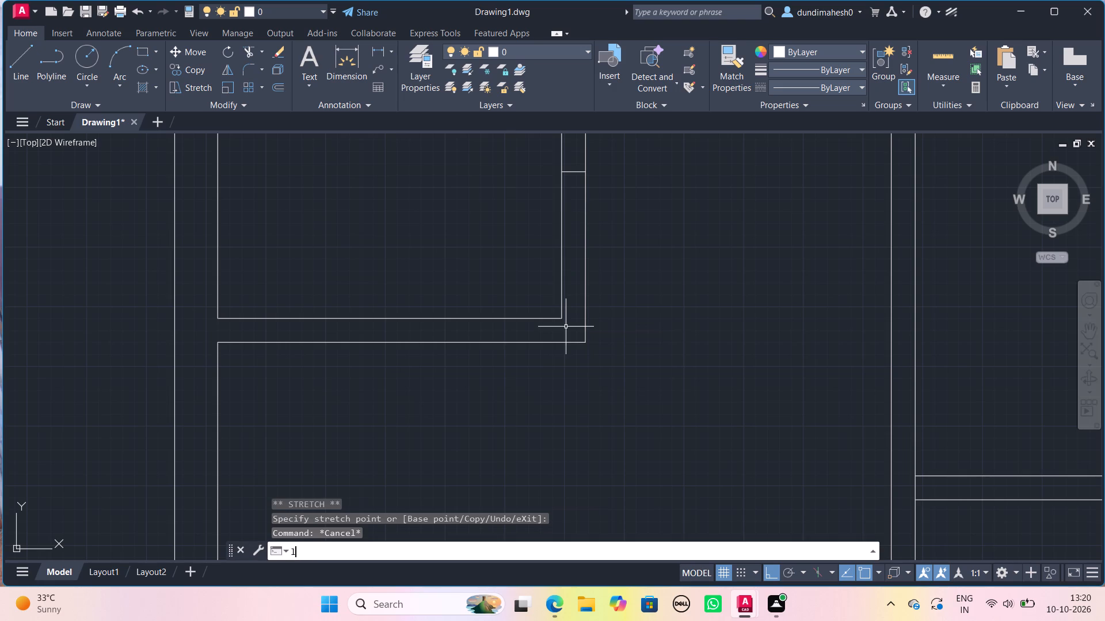
pyautogui.press('Return')
pyautogui.scroll(2, 567, 328)
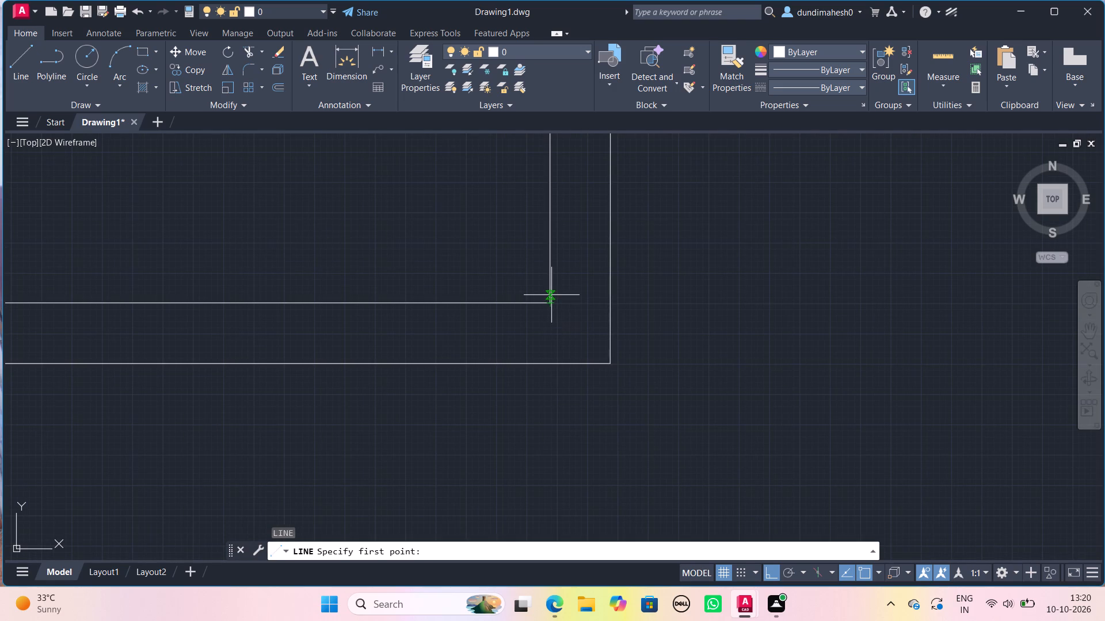
pyautogui.click(550, 300)
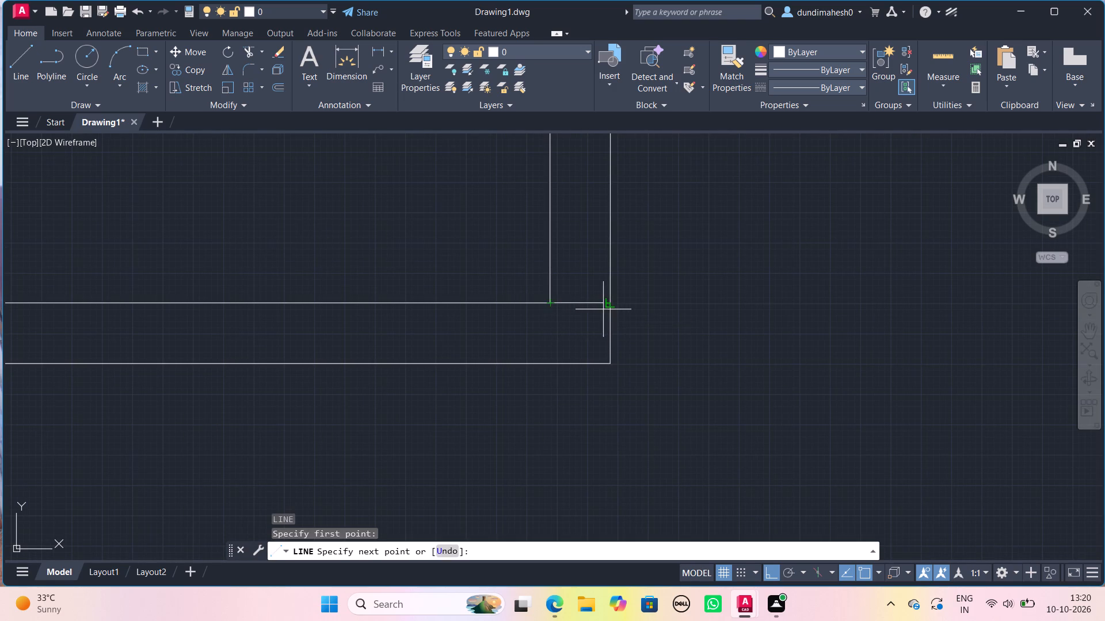
pyautogui.click(611, 304)
pyautogui.scroll(-2, 614, 308)
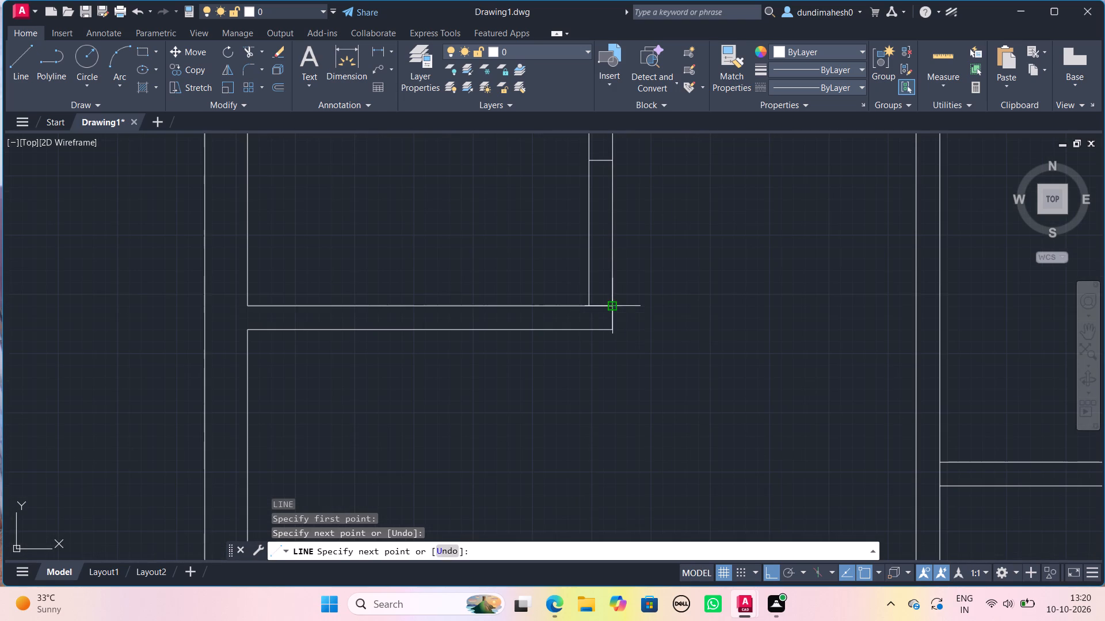
pyautogui.press('space')
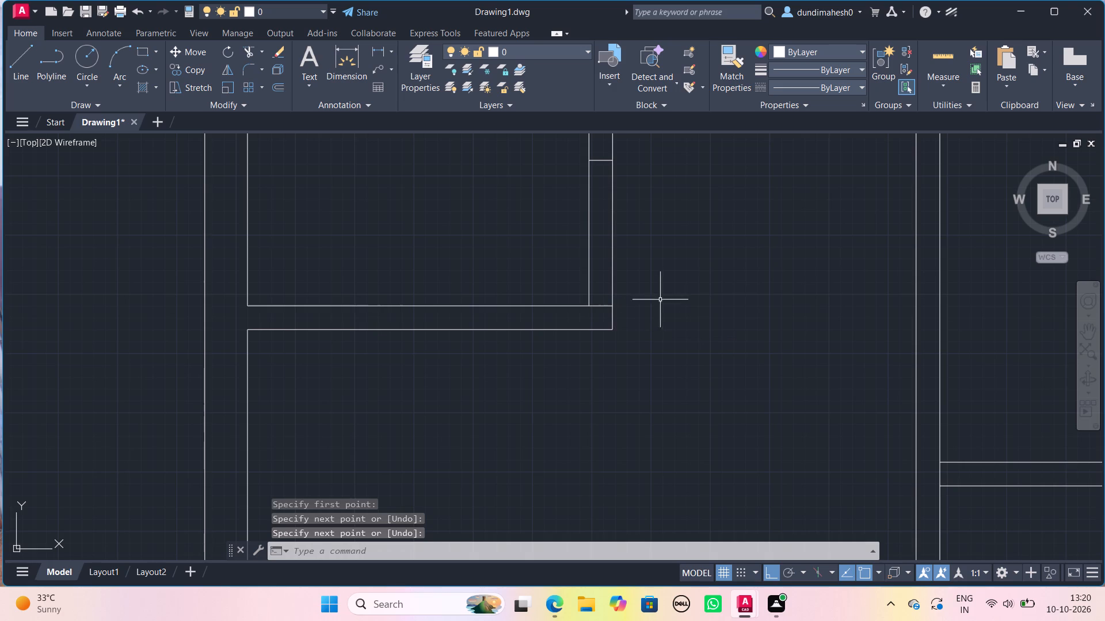
# Trim both vertical lines of the small room's right partition between its two short cross lines to open the doorway.
pyautogui.write('trim')
pyautogui.press('Return')
pyautogui.press('Return')
pyautogui.click(638, 272)
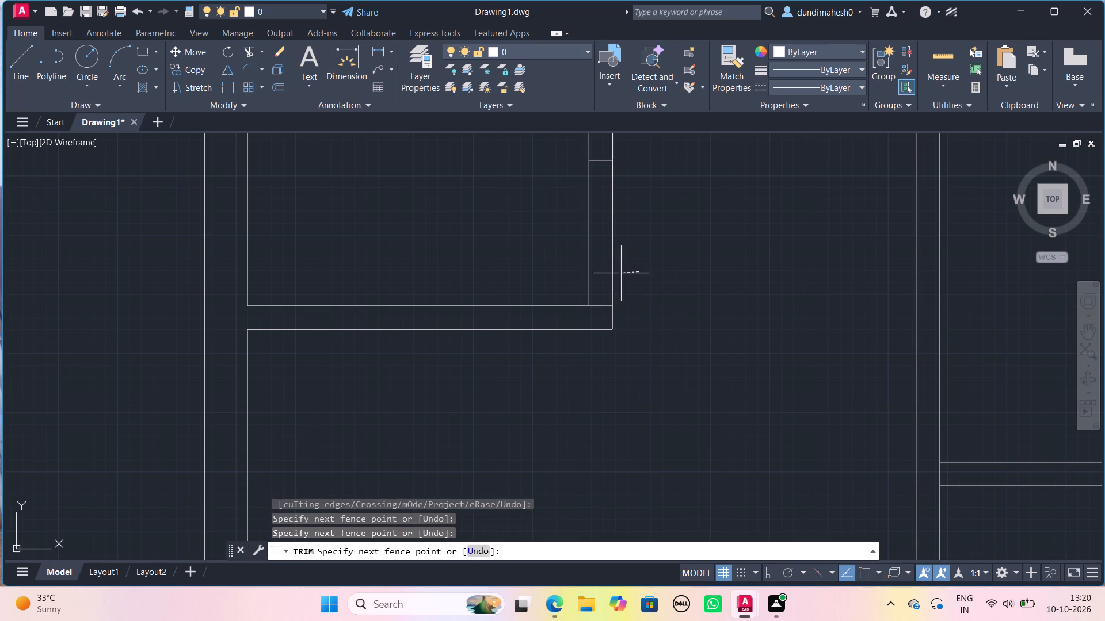
pyautogui.click(553, 241)
pyautogui.scroll(-3, 581, 254)
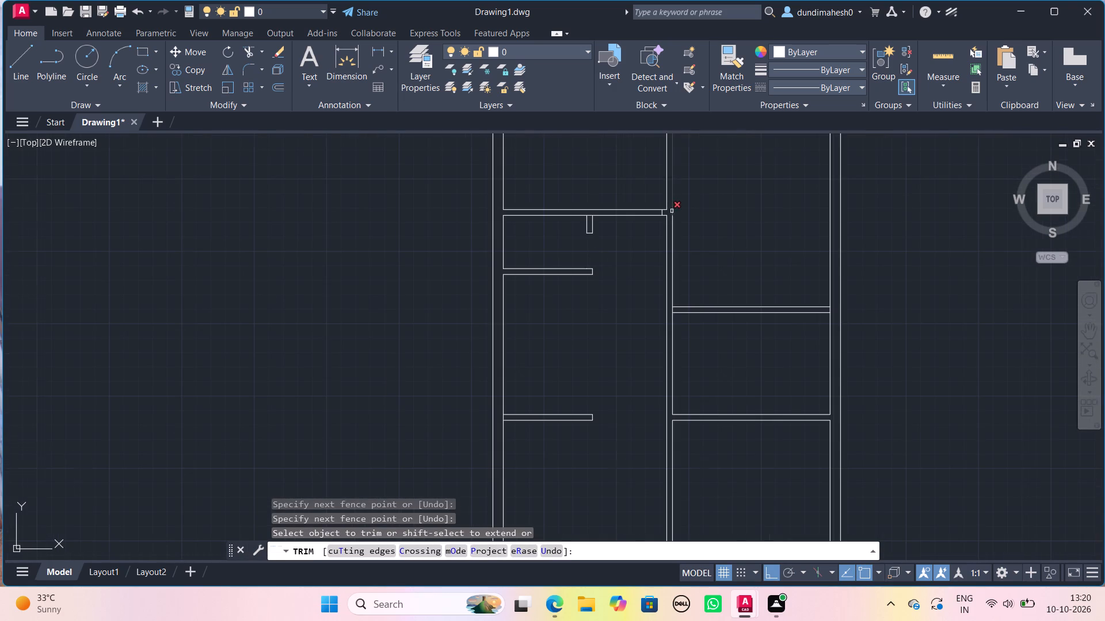
pyautogui.scroll(1, 672, 211)
pyautogui.press('Escape')
# Offset the short vertical line near the upper partition's right end 3" to the left to form a door jamb.
pyautogui.press('o')
pyautogui.press('Return')
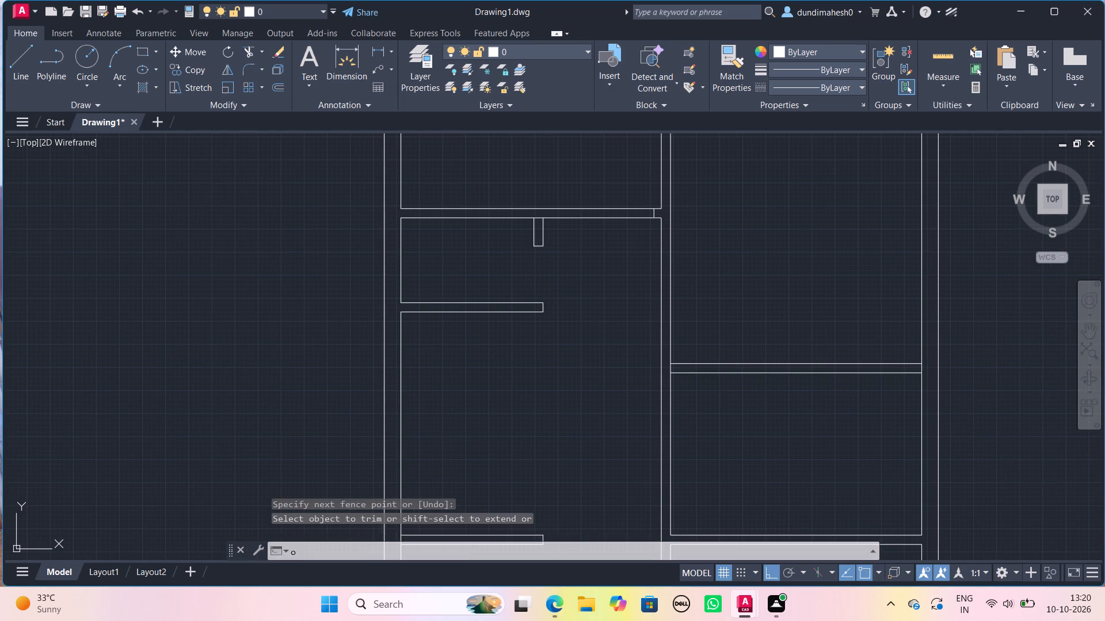
pyautogui.scroll(3, 637, 244)
pyautogui.moveTo(658, 209); pyautogui.dragTo(668, 385, button='middle')
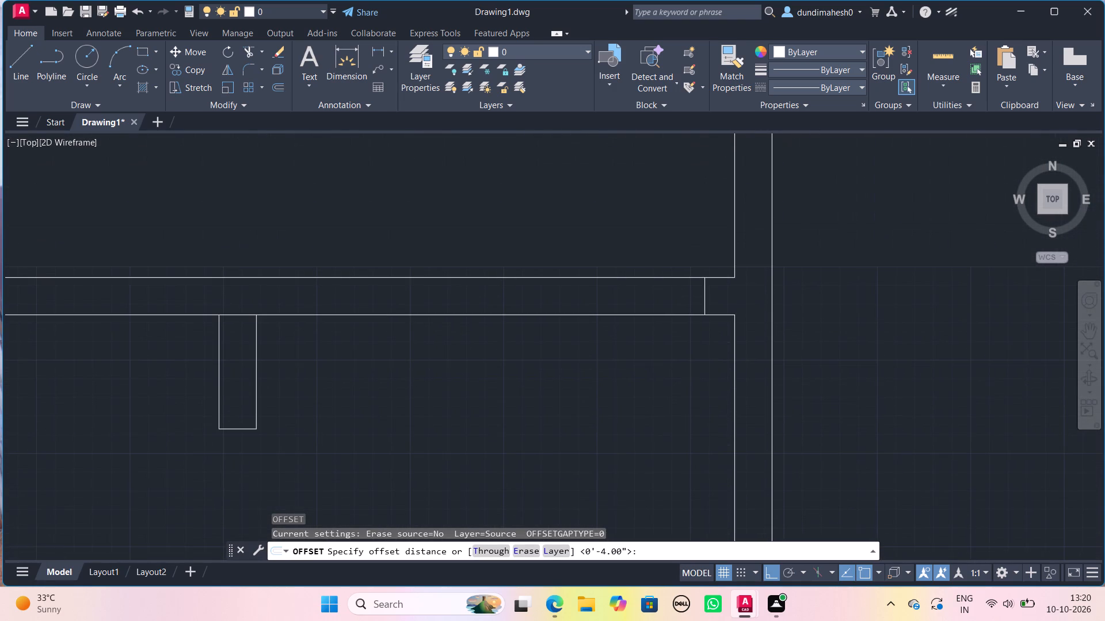
pyautogui.press('3')
pyautogui.hotkey('shift', '"')
pyautogui.press('Return')
pyautogui.click(703, 308)
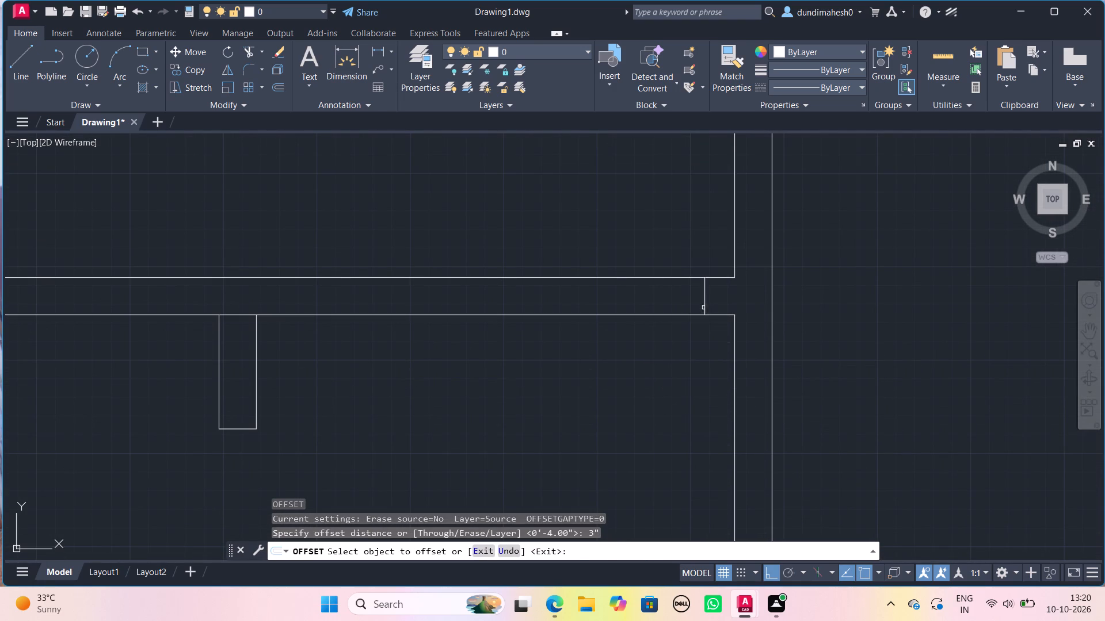
pyautogui.click(656, 301)
pyautogui.press('space')
# Offset the new jamb line 3' to the left along the upper partition to mark the door opening's width.
pyautogui.press('space')
pyautogui.write("3'")
pyautogui.press('Return')
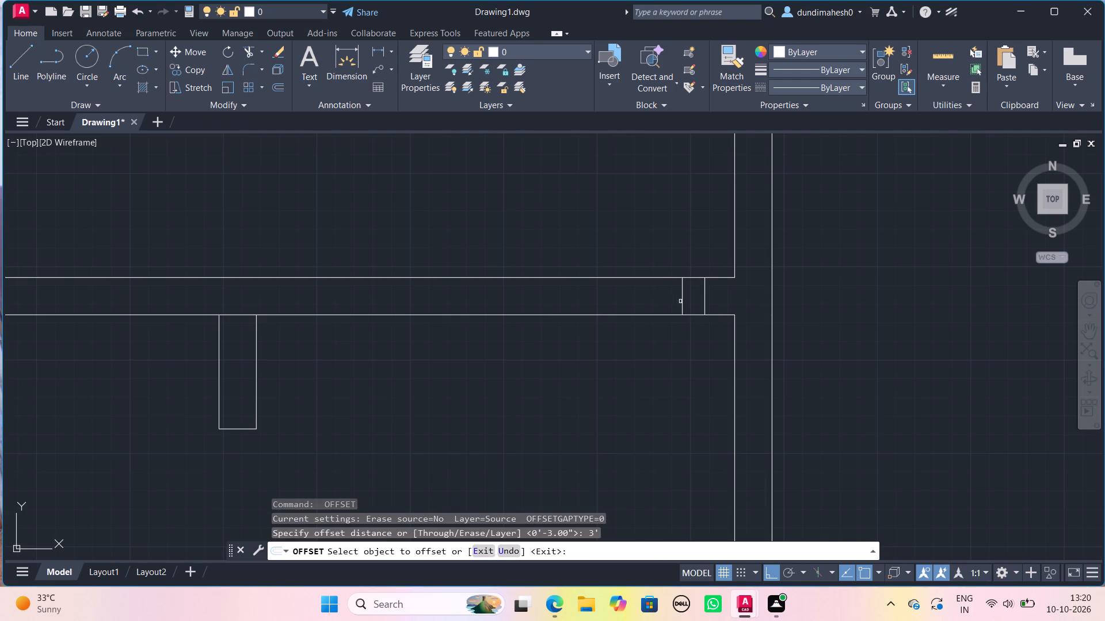
pyautogui.click(684, 301)
pyautogui.click(602, 302)
pyautogui.press('space')
# Offset the opening's left line a further 3" to the left to mark the opposite door jamb.
pyautogui.press('space')
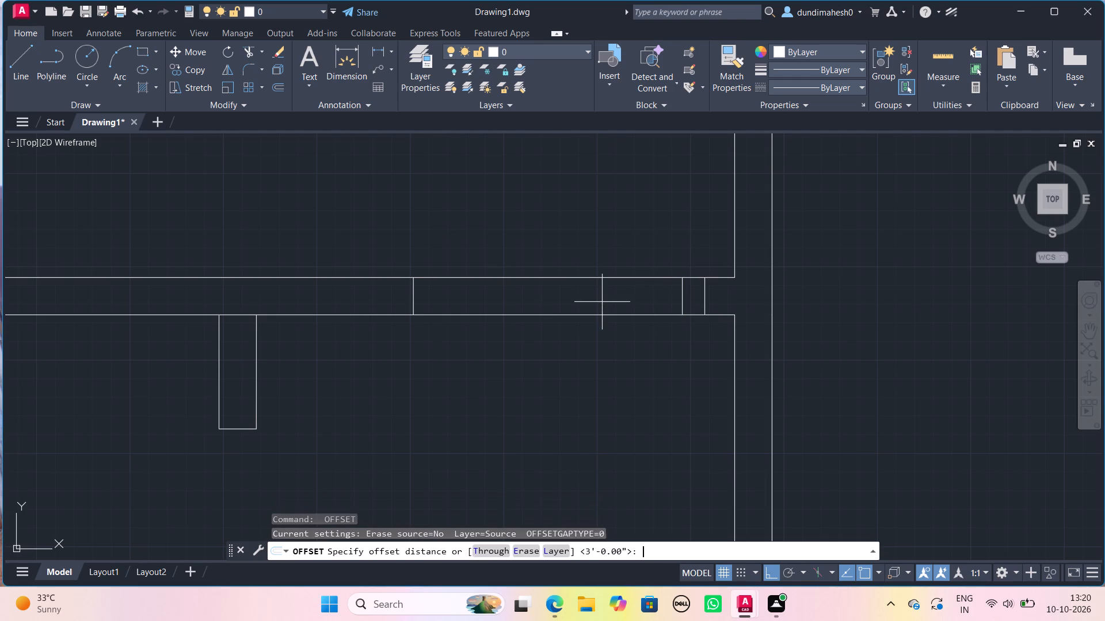
pyautogui.write('3"')
pyautogui.press('Return')
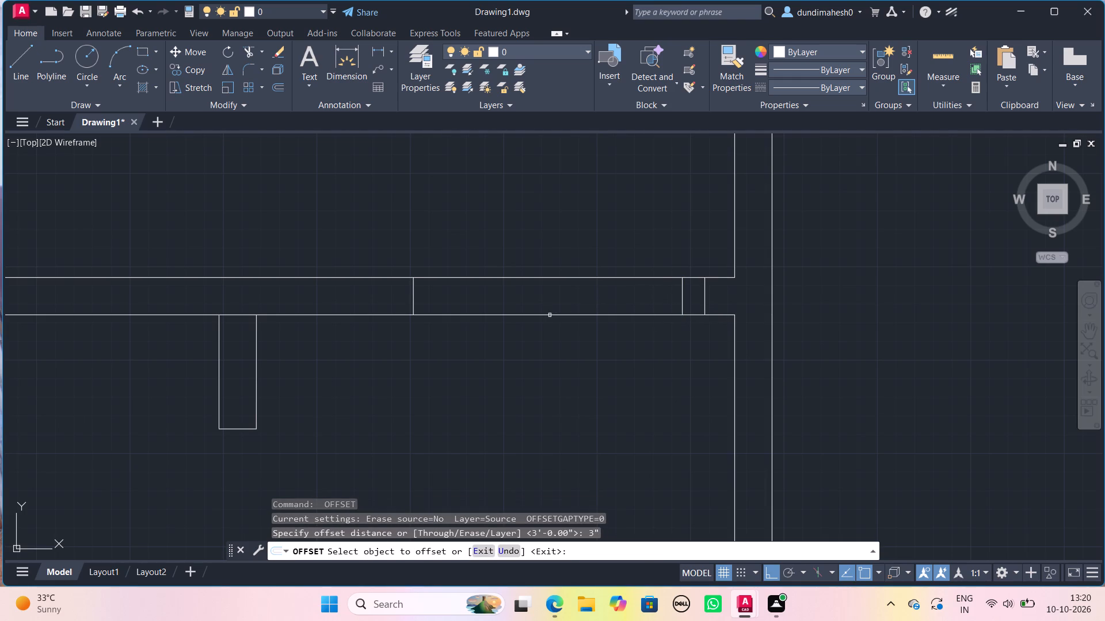
pyautogui.click(414, 301)
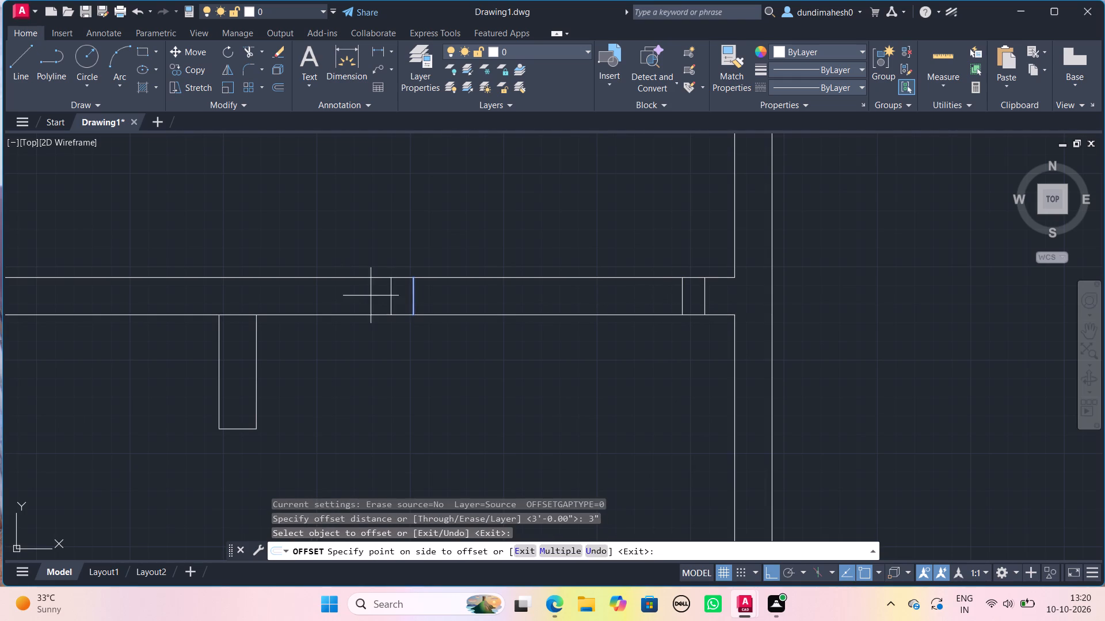
pyautogui.click(371, 296)
pyautogui.press('space')
# Trim the upper partition's two horizontal lines across the 3' opening and the 3" jamb on its left side.
pyautogui.write('tro')
pyautogui.press('BackSpace')
pyautogui.write('im')
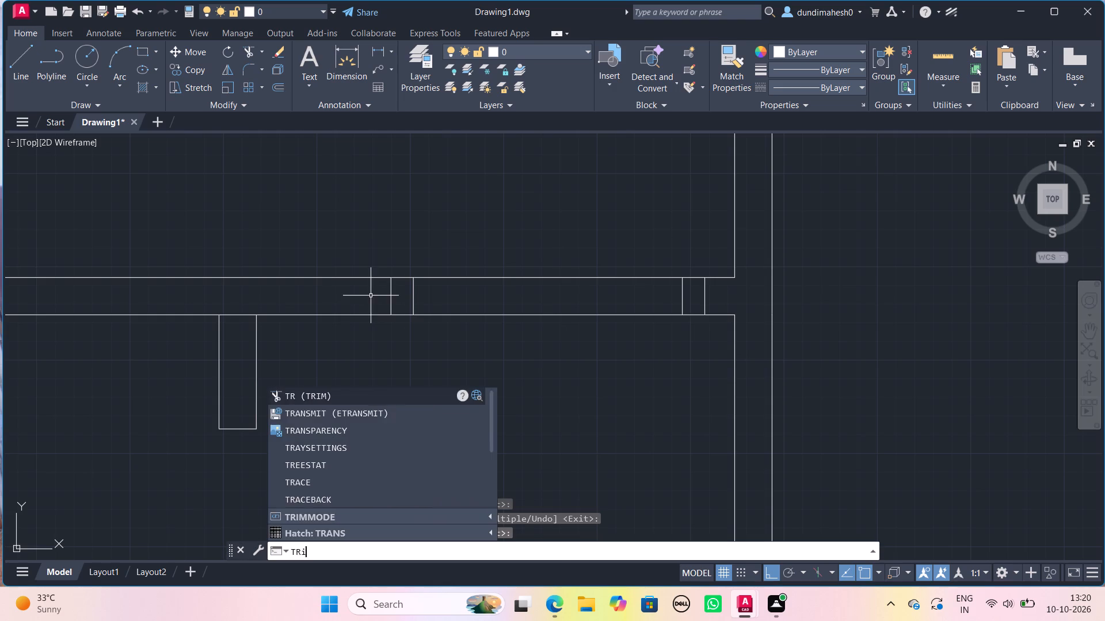
pyautogui.press('Return')
pyautogui.press('Return')
pyautogui.click(402, 262)
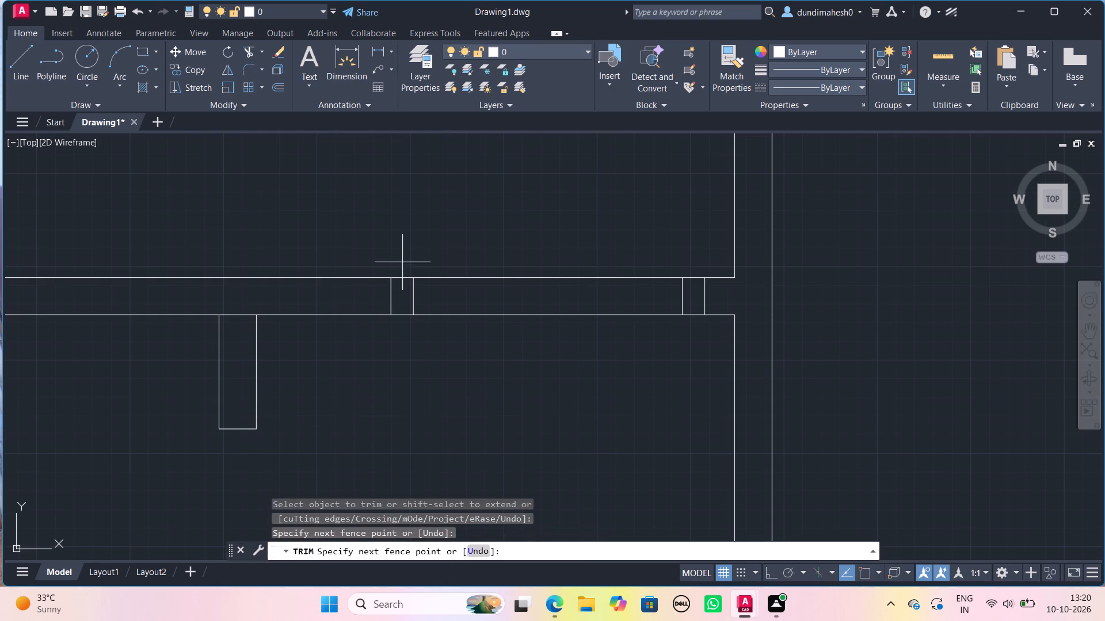
pyautogui.click(396, 341)
pyautogui.click(541, 161)
pyautogui.click(546, 378)
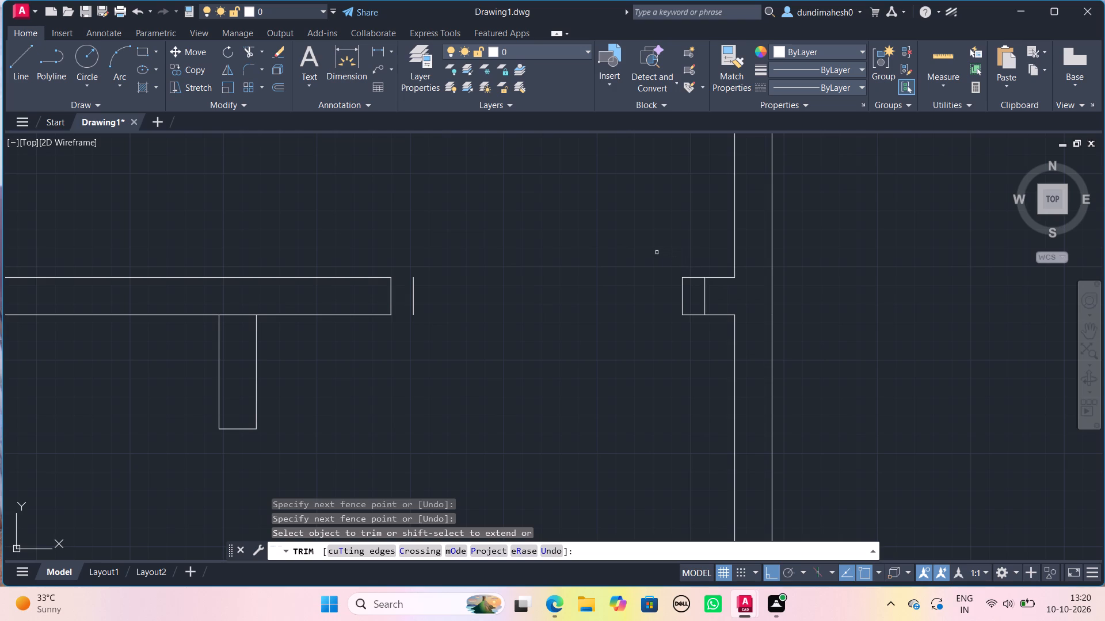
pyautogui.press('Escape')
# Draw short horizontal lines along the top and bottom of the opening's left jamb to close its 3" rectangle.
pyautogui.press('l')
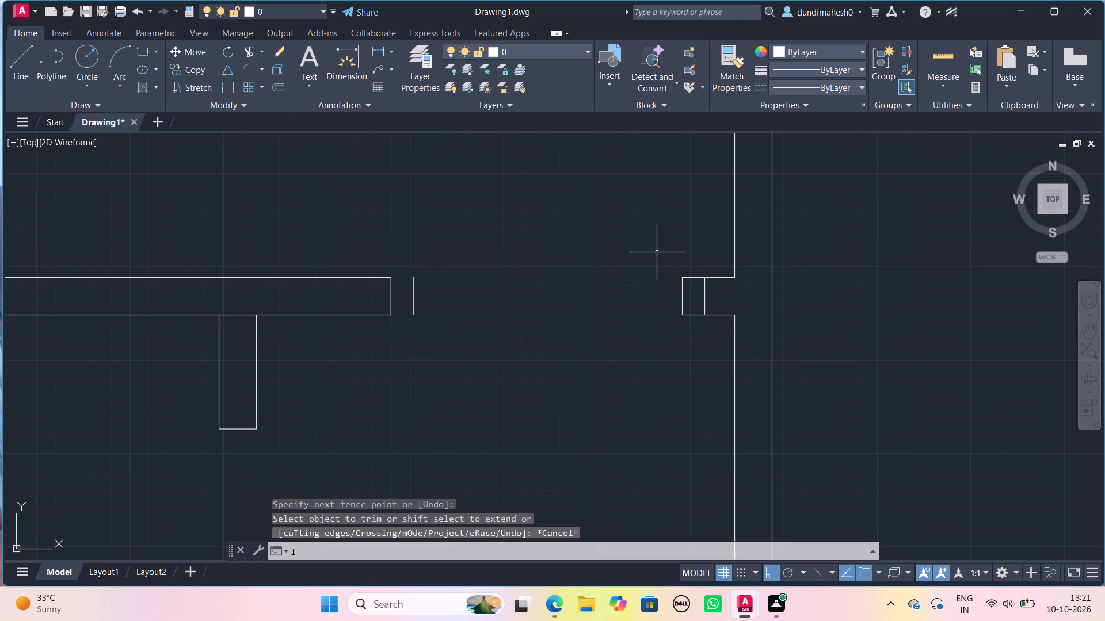
pyautogui.press('Return')
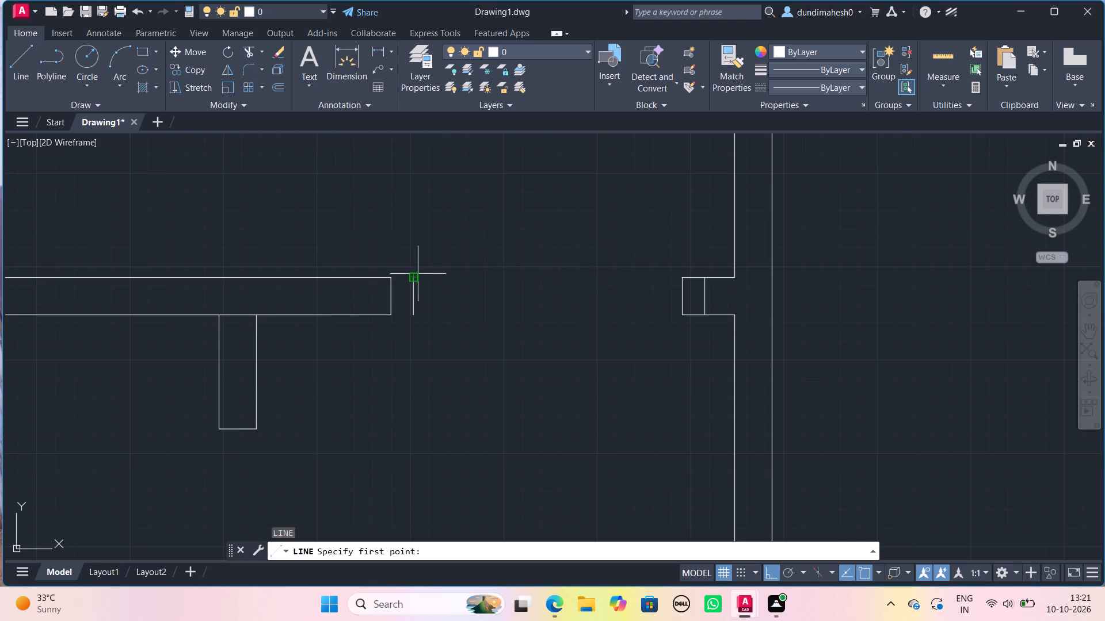
pyautogui.click(393, 278)
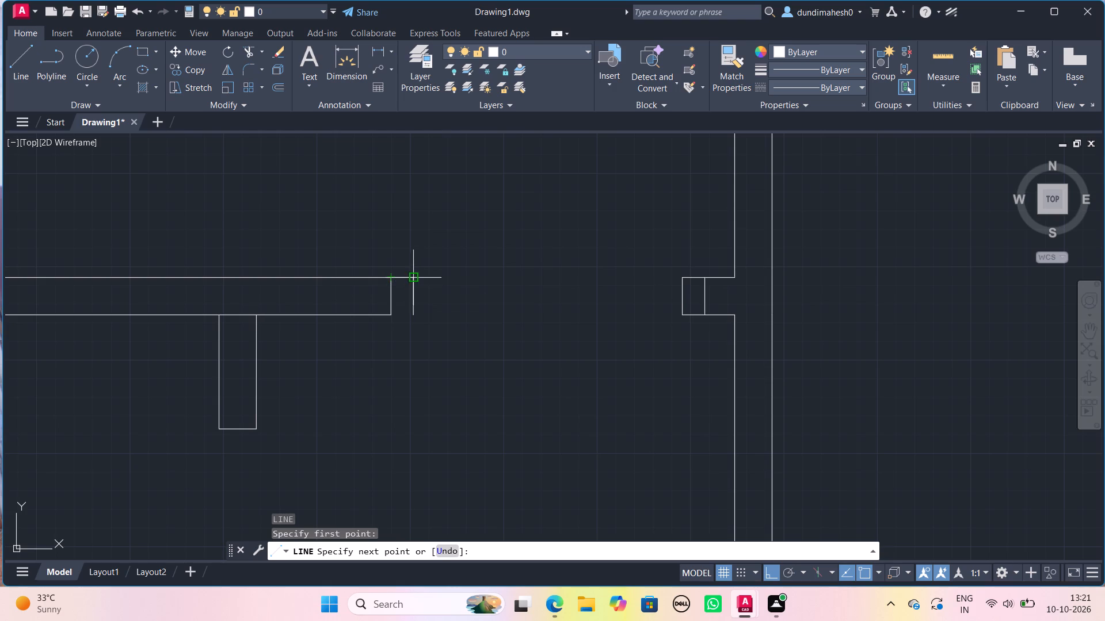
pyautogui.click(410, 281)
pyautogui.press('space')
pyautogui.press('space')
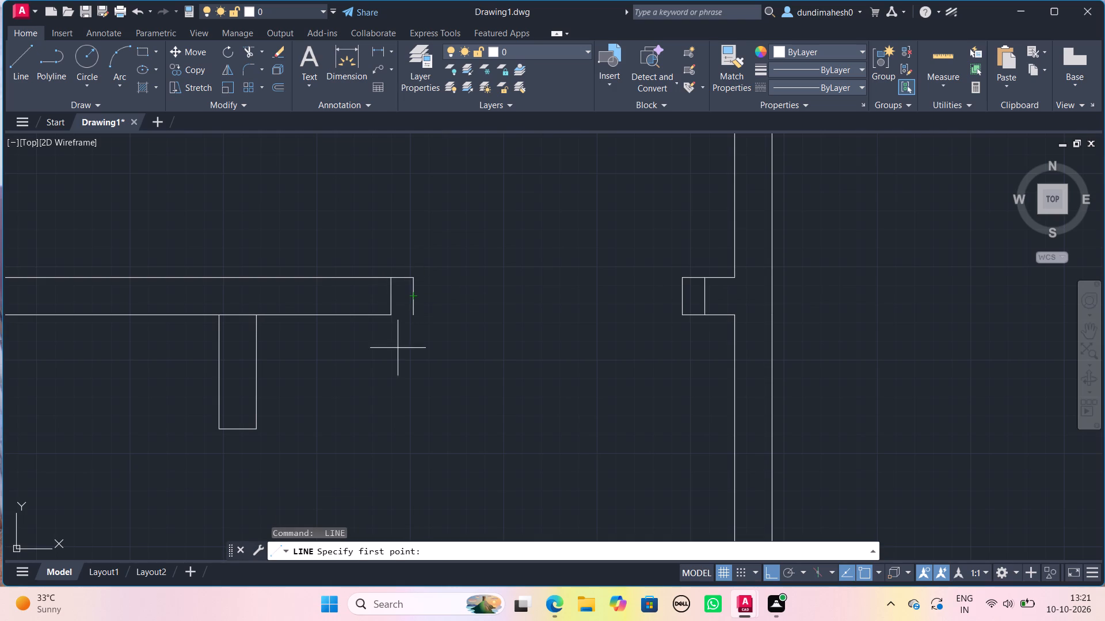
pyautogui.click(415, 315)
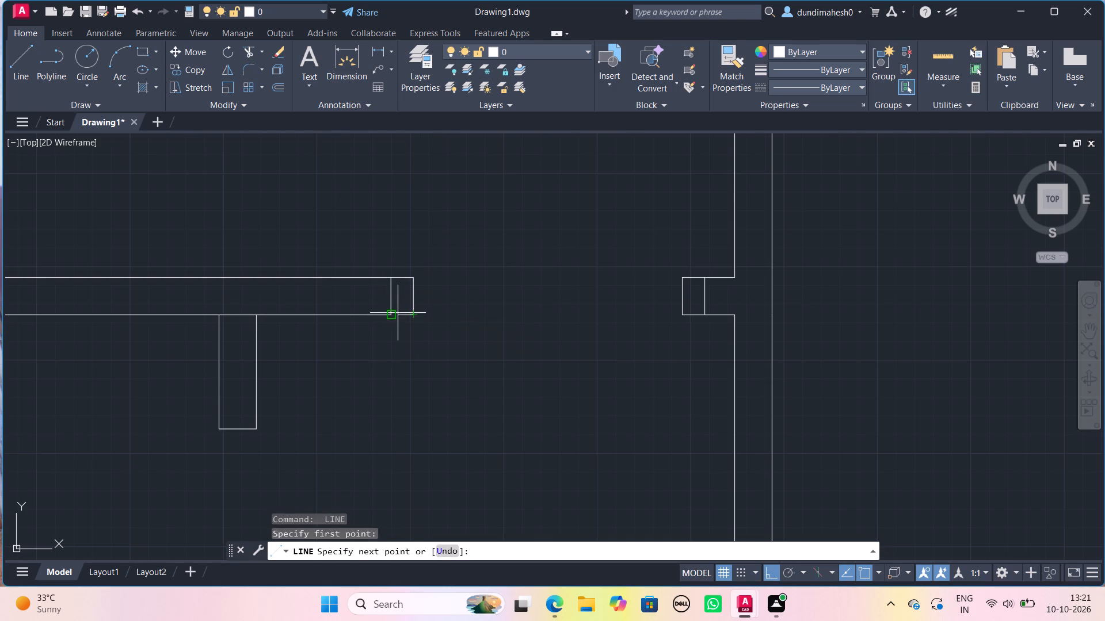
pyautogui.click(389, 312)
pyautogui.press('space')
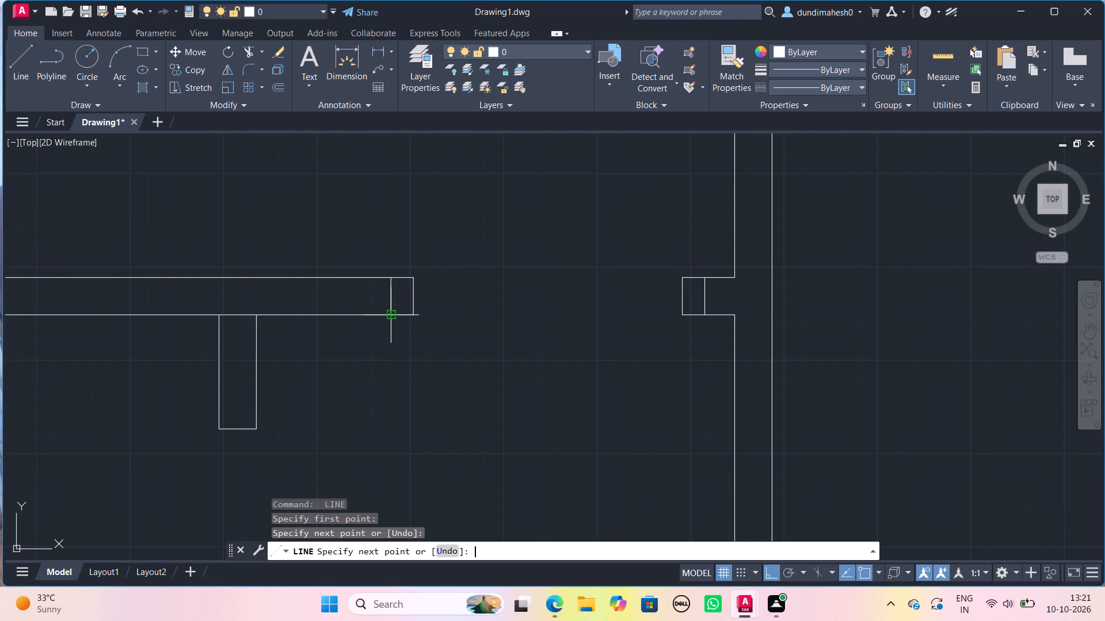
# Draw a 3" by 3' door leaf rectangle from the midpoint of the opening's right jamb, extending upward and to the left.
pyautogui.write('rec')
pyautogui.press('Return')
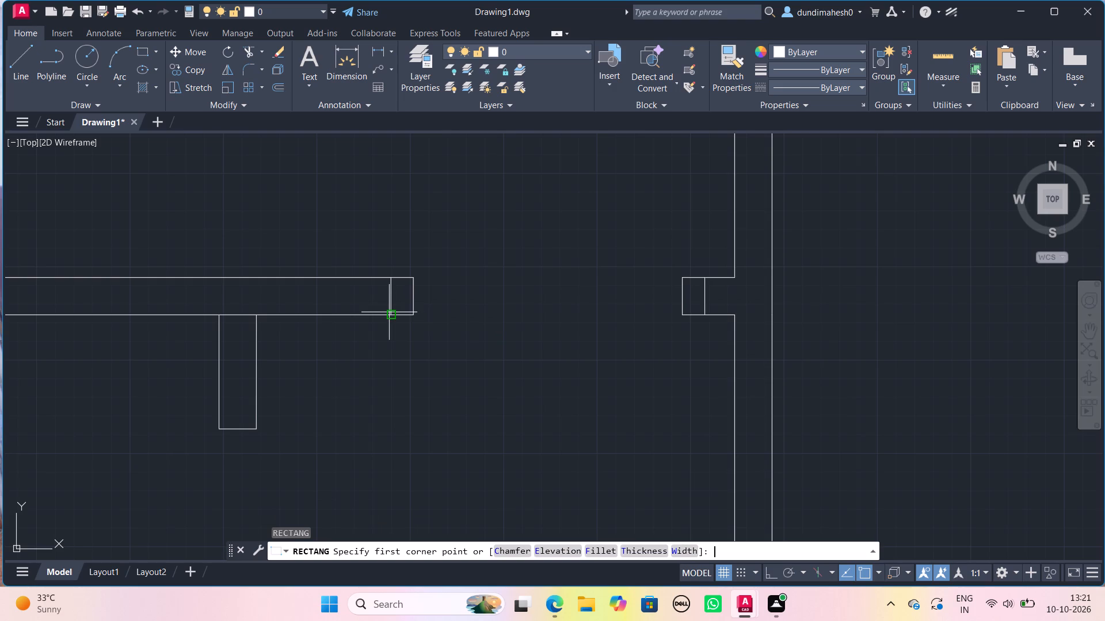
pyautogui.click(681, 298)
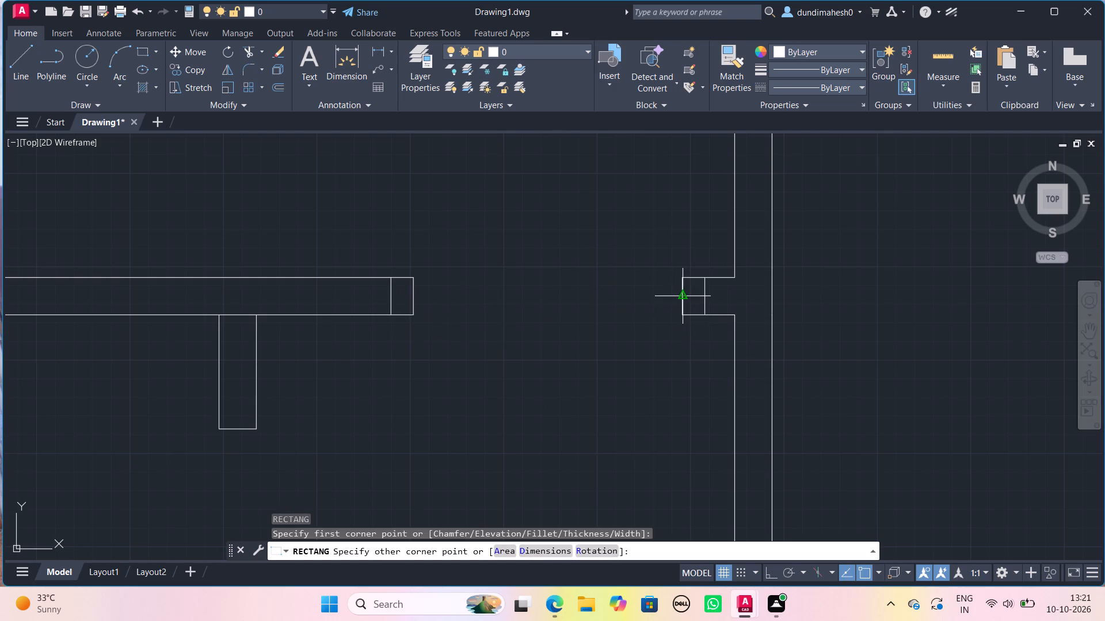
pyautogui.press('d')
pyautogui.press('Return')
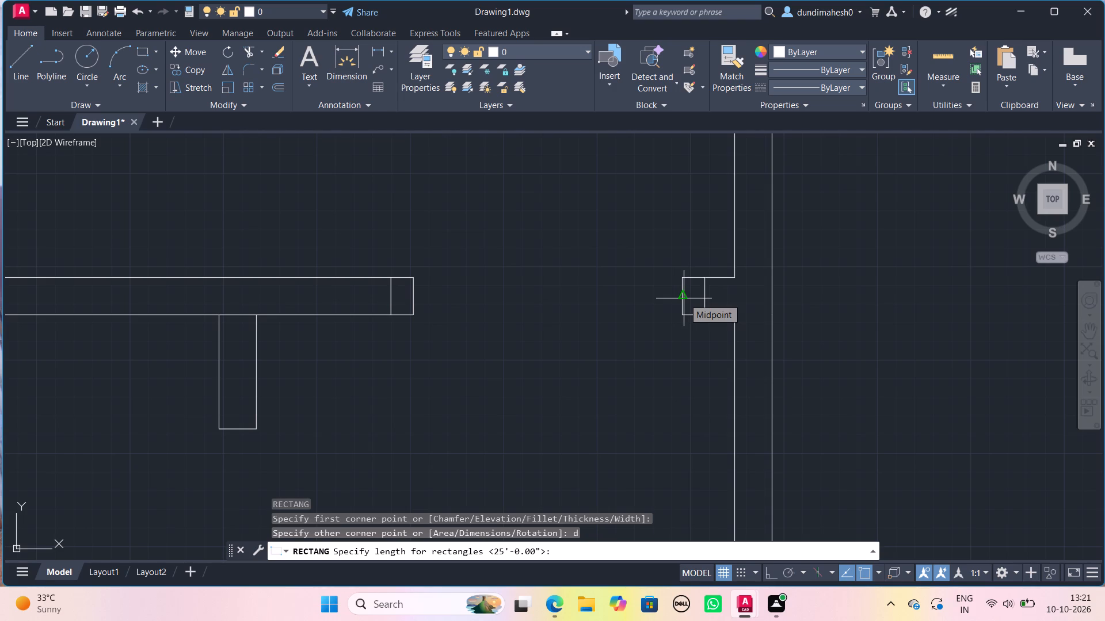
pyautogui.press('3')
pyautogui.hotkey('shift', '"')
pyautogui.press('Return')
pyautogui.write("3'")
pyautogui.press('Return')
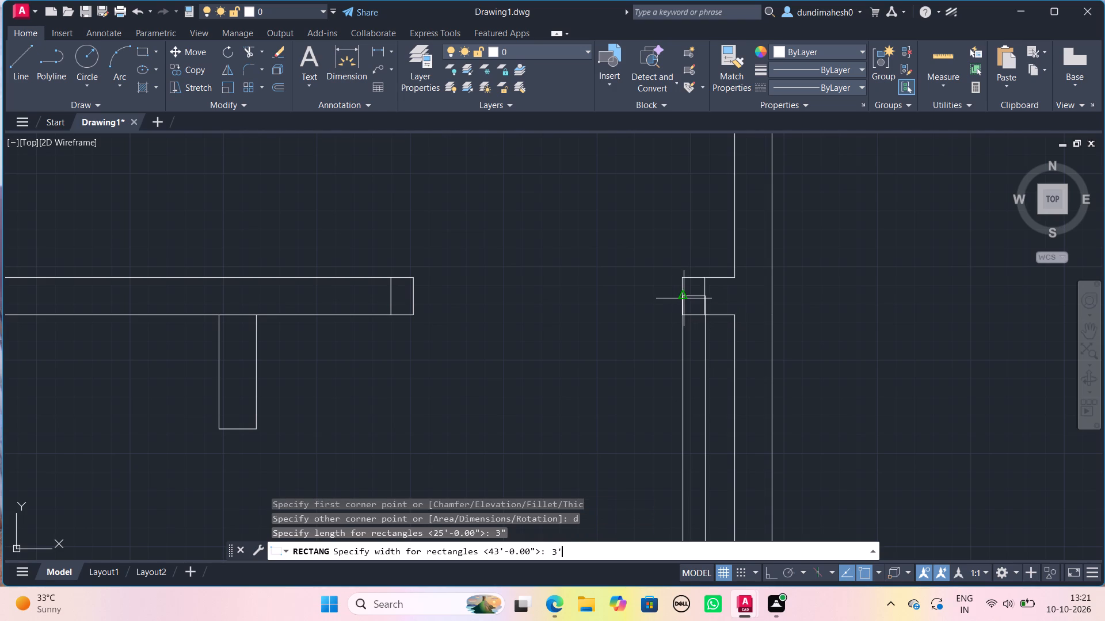
pyautogui.click(535, 182)
# Draw the door's three-point swing arc through the leaf's two top corners to the upper inner corner of the opening's left jamb.
pyautogui.scroll(-1, 535, 182)
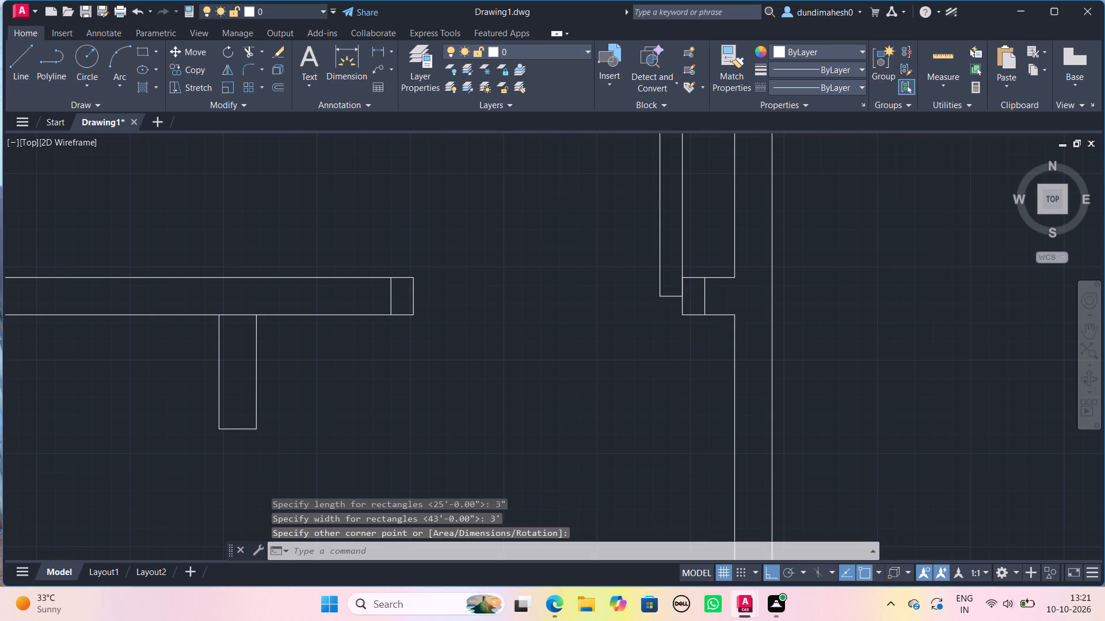
pyautogui.write('arc')
pyautogui.press('Return')
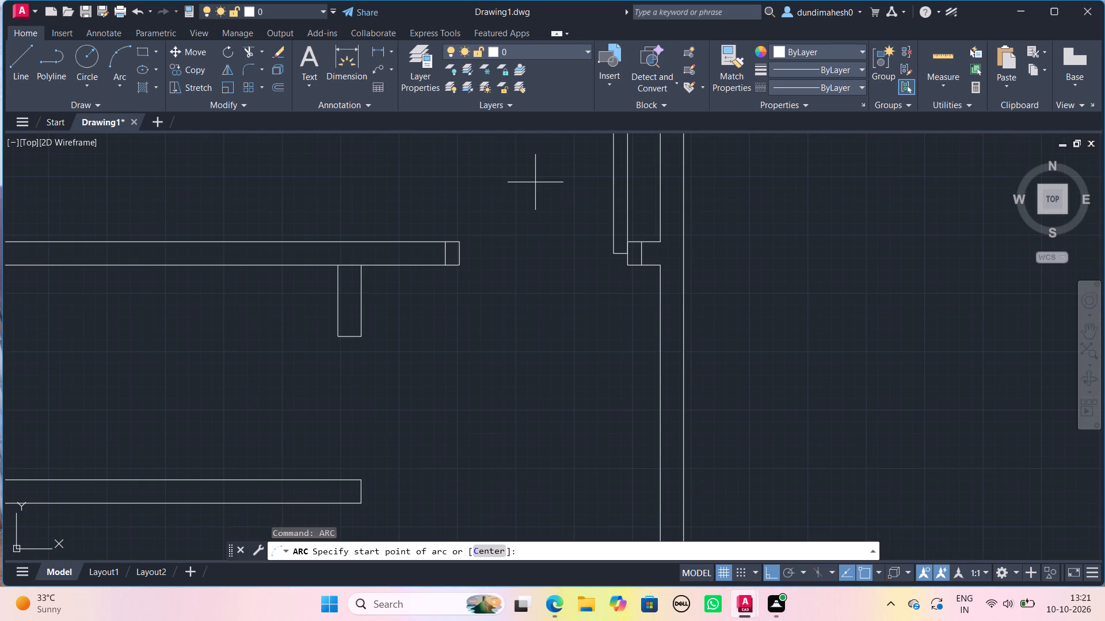
pyautogui.moveTo(535, 182); pyautogui.dragTo(542, 348, button='middle')
pyautogui.moveTo(576, 206); pyautogui.dragTo(577, 225, button='middle')
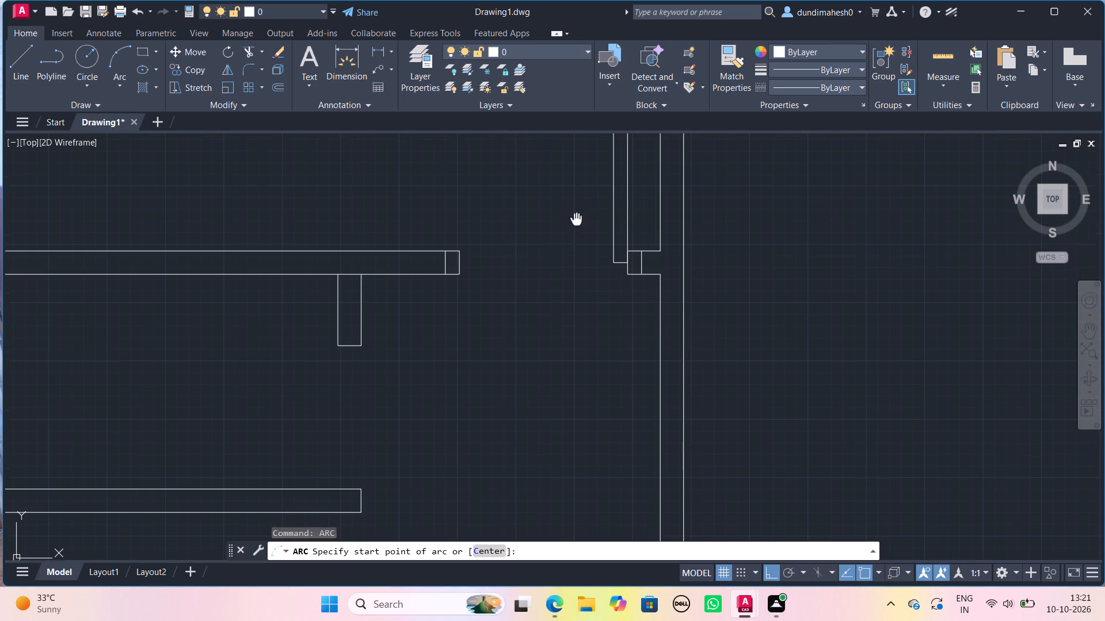
pyautogui.moveTo(577, 225); pyautogui.dragTo(584, 306, button='middle')
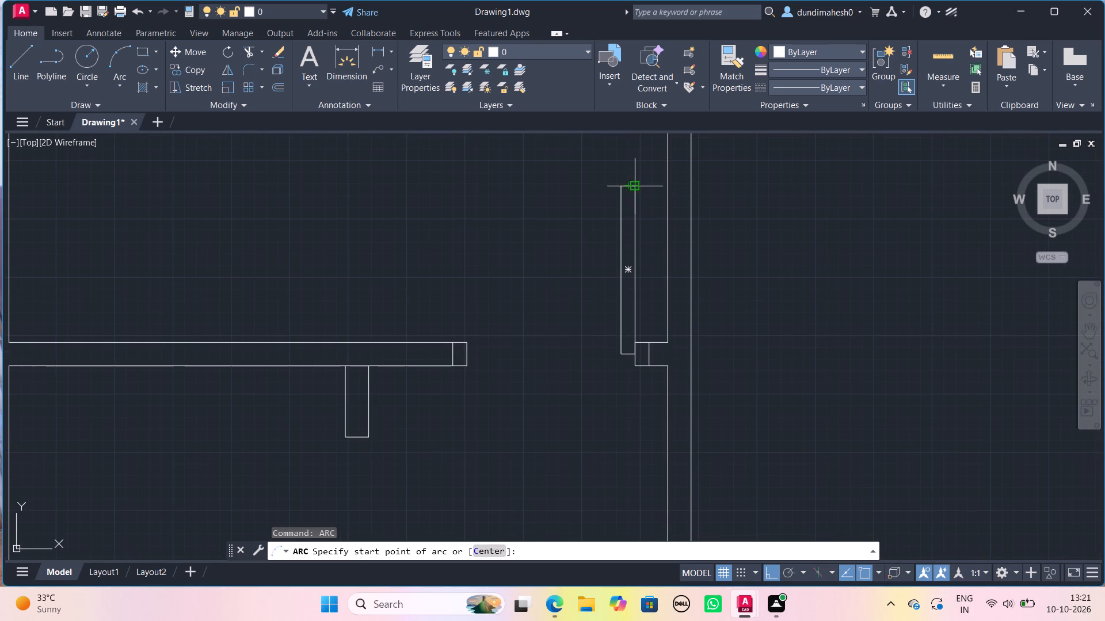
pyautogui.click(636, 190)
pyautogui.click(622, 190)
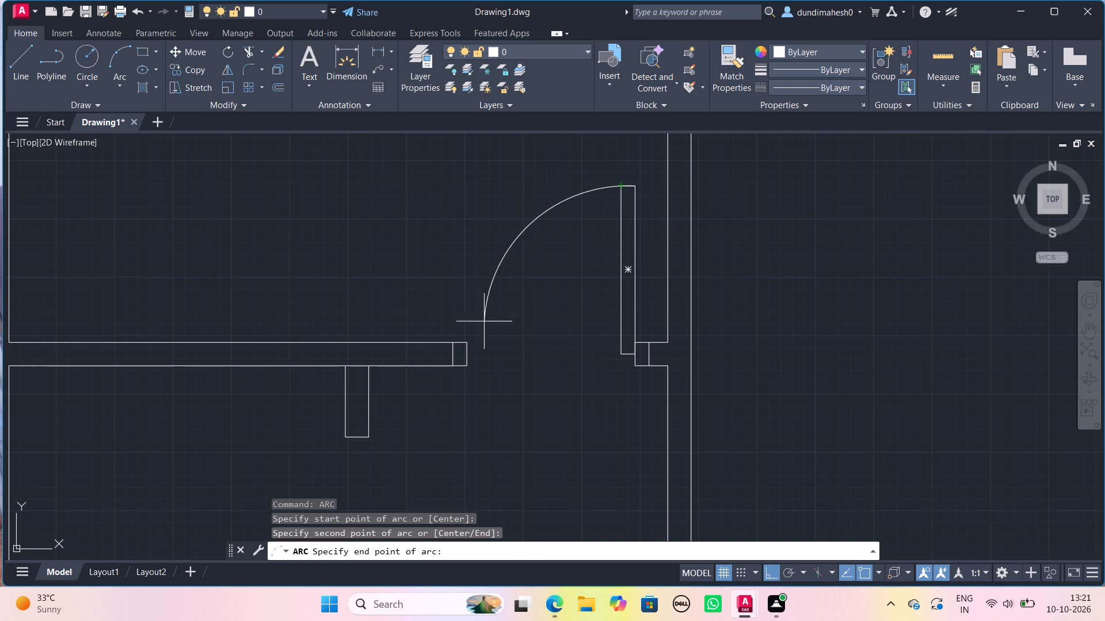
pyautogui.click(466, 343)
pyautogui.scroll(-2, 466, 343)
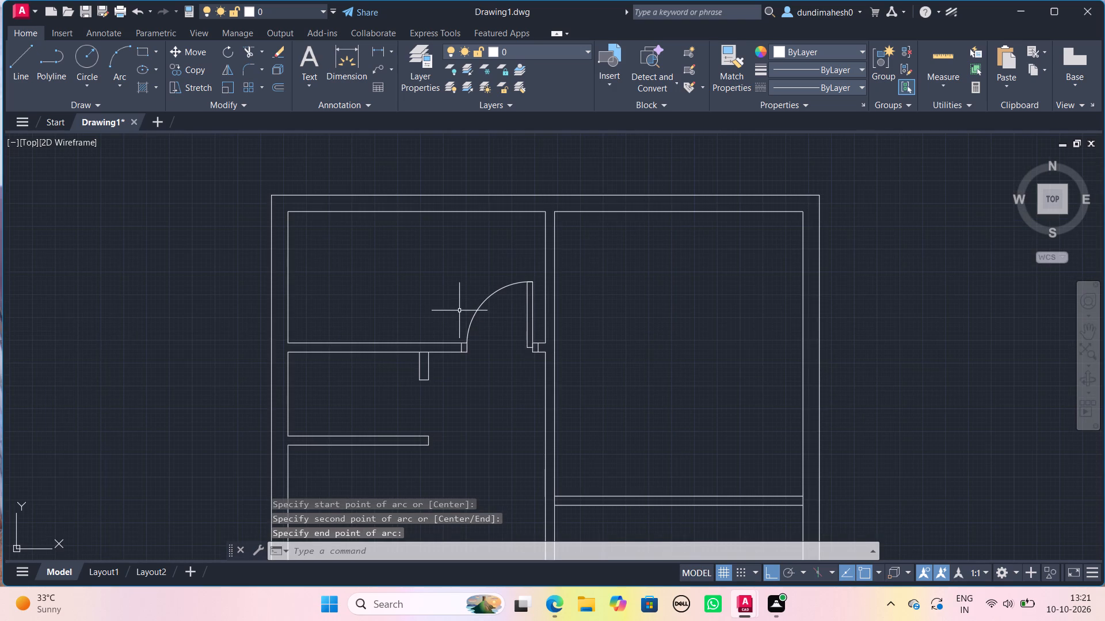
# Place centre-justified single-line text, 8" high with the default rotation, in the upper-left room and enter KITCHEN as its first line.
pyautogui.moveTo(441, 237); pyautogui.dragTo(541, 306, button='middle')
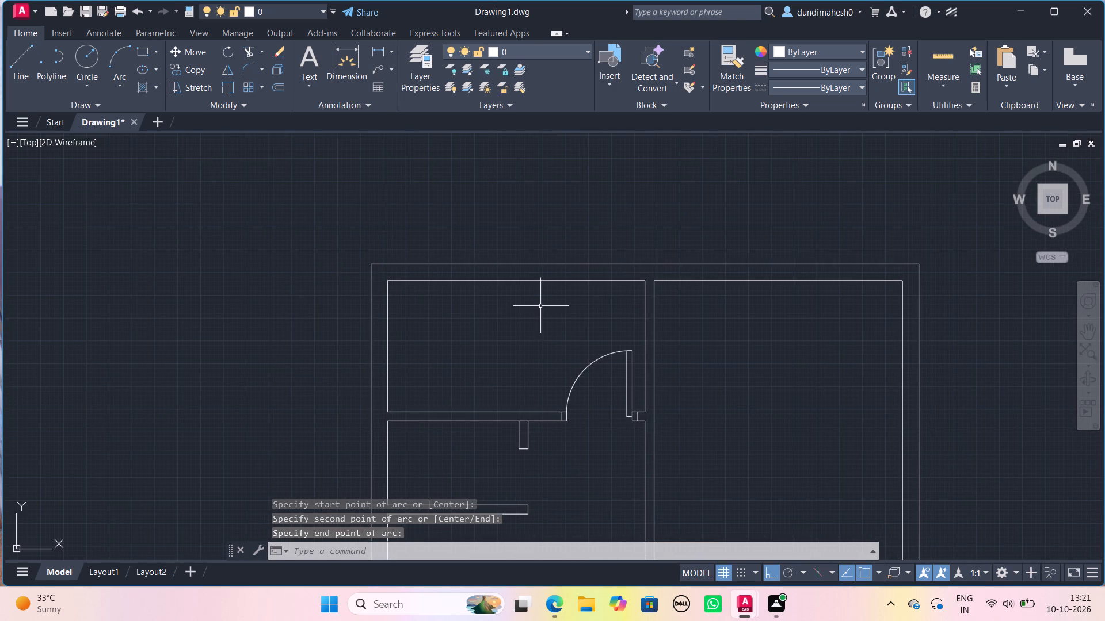
pyautogui.write('dt')
pyautogui.press('Return')
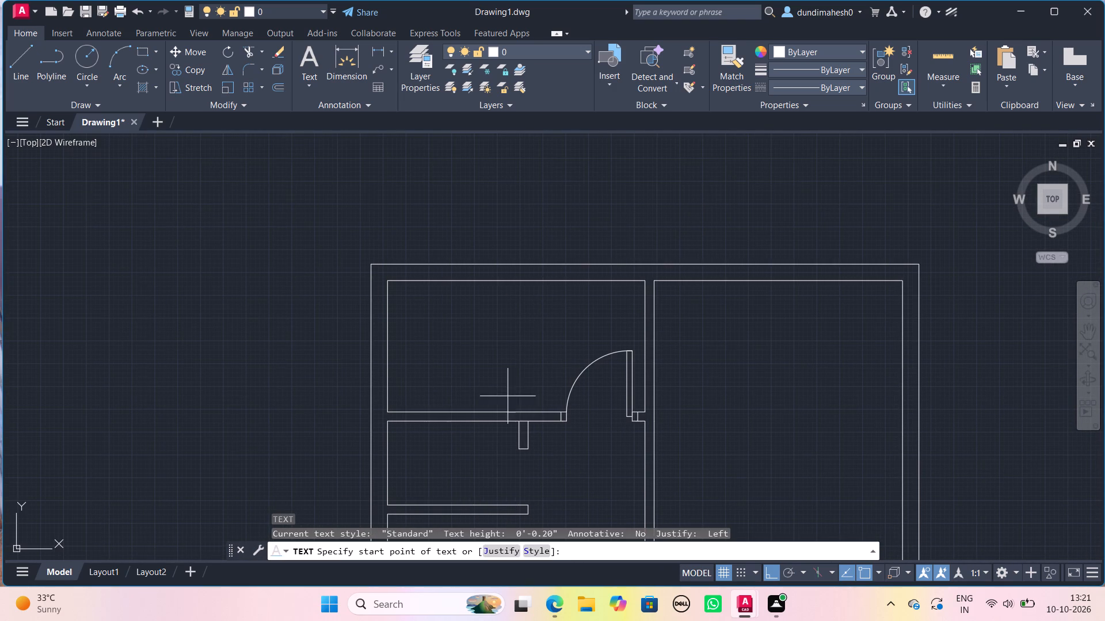
pyautogui.click(504, 556)
pyautogui.click(444, 554)
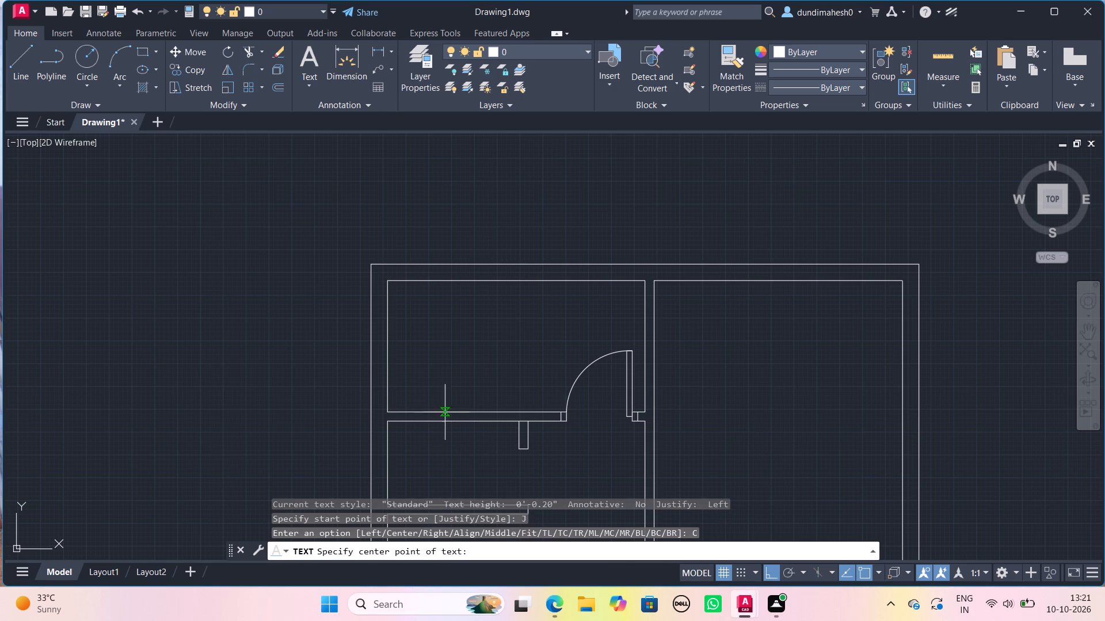
pyautogui.click(491, 324)
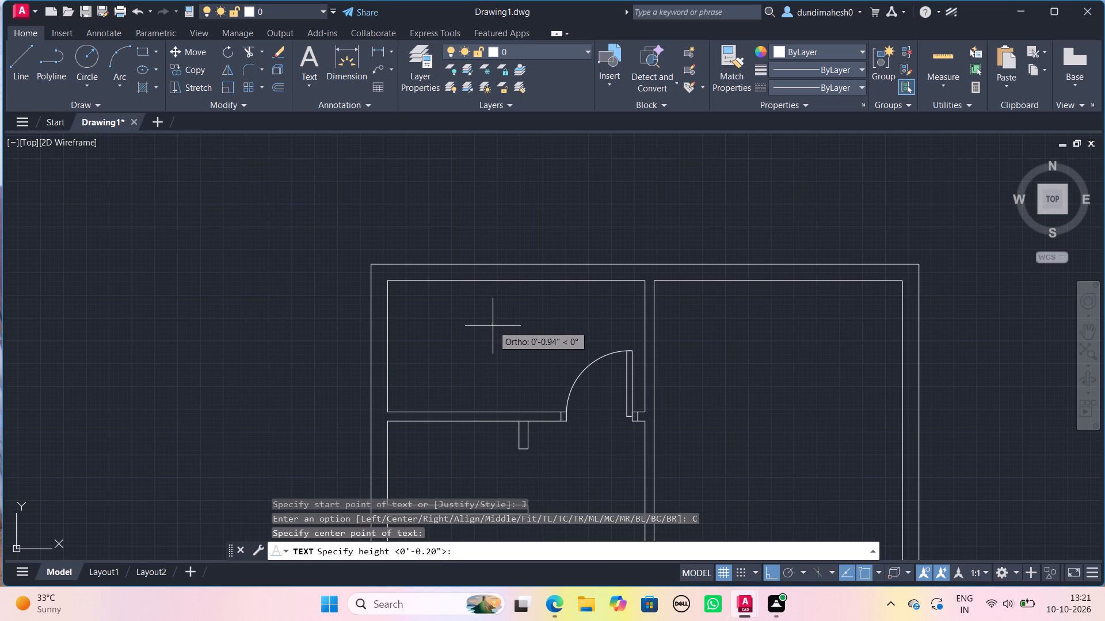
pyautogui.press('k')
pyautogui.press('i')
pyautogui.press('t')
pyautogui.write('CHEN')
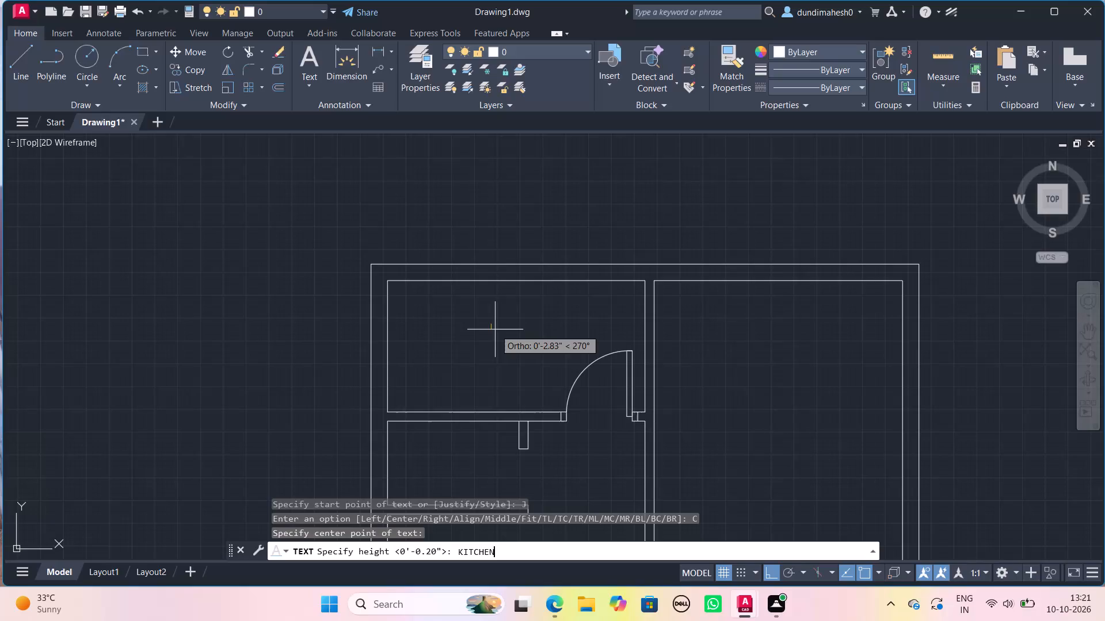
pyautogui.press('BackSpace')
pyautogui.press('BackSpace')
pyautogui.press('BackSpace')
pyautogui.press('BackSpace')
pyautogui.press('BackSpace')
pyautogui.press('BackSpace')
pyautogui.press('BackSpace')
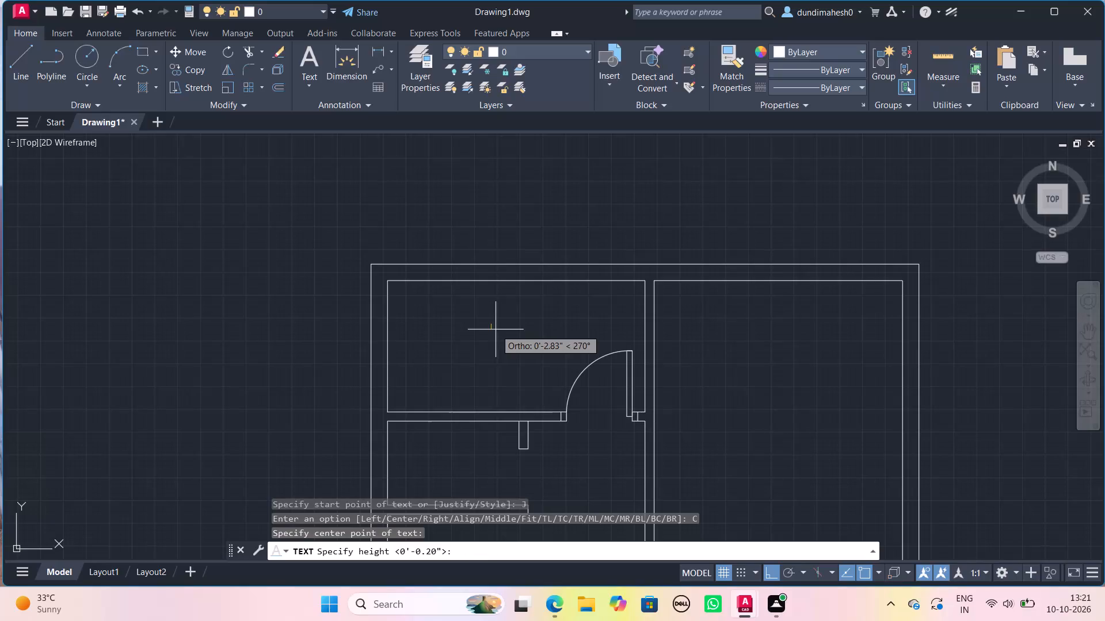
pyautogui.press('8')
pyautogui.hotkey('shift', '"')
pyautogui.press('Return')
pyautogui.press('space')
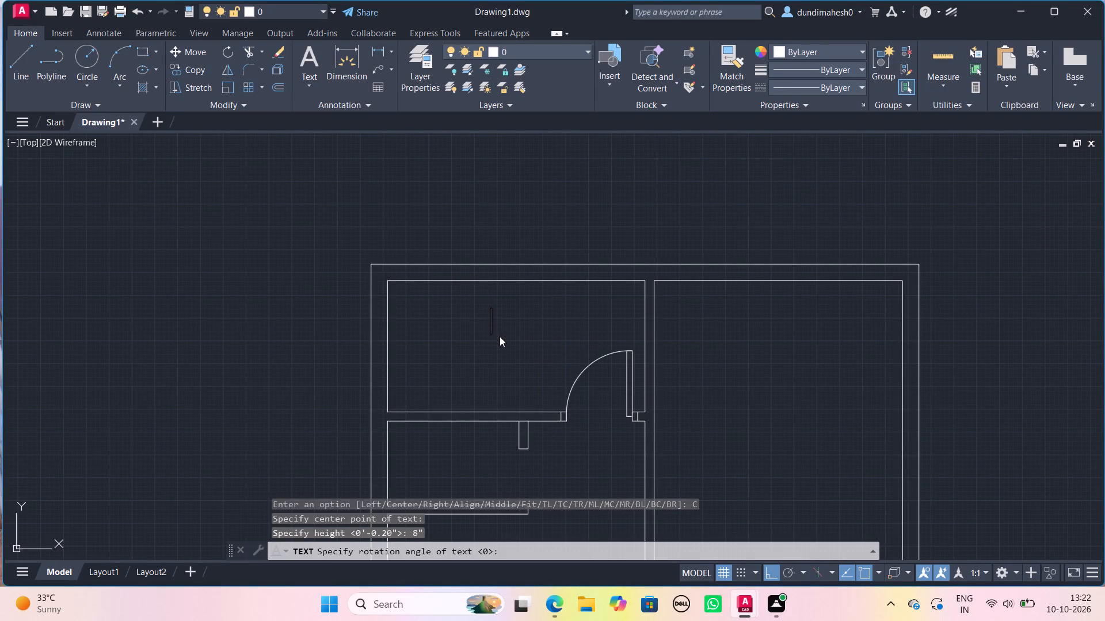
pyautogui.write('KIT')
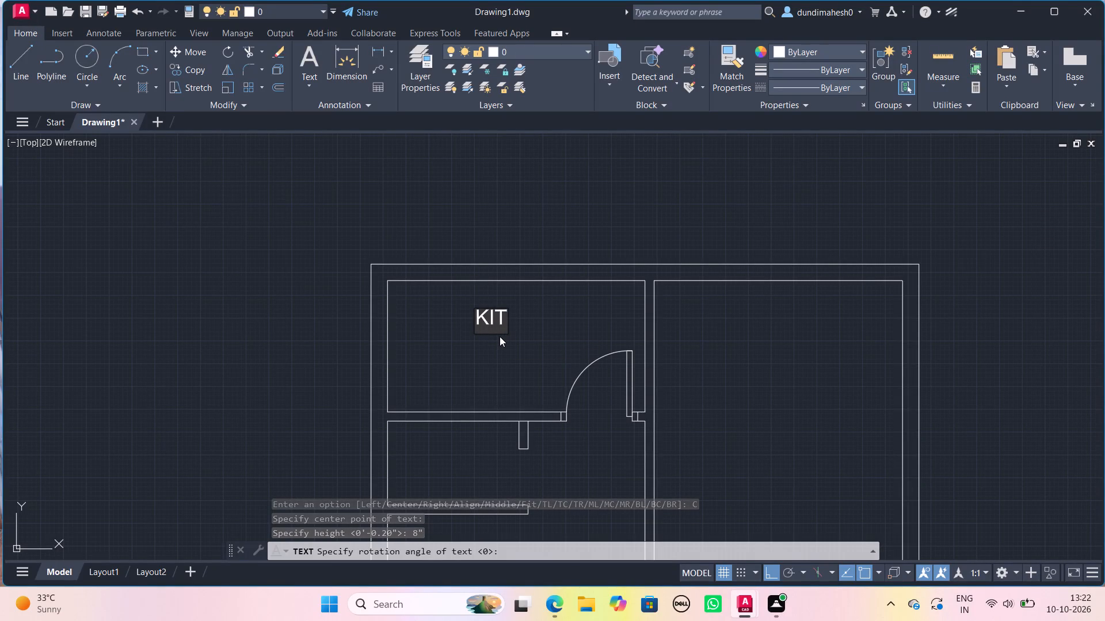
pyautogui.write('CHE')
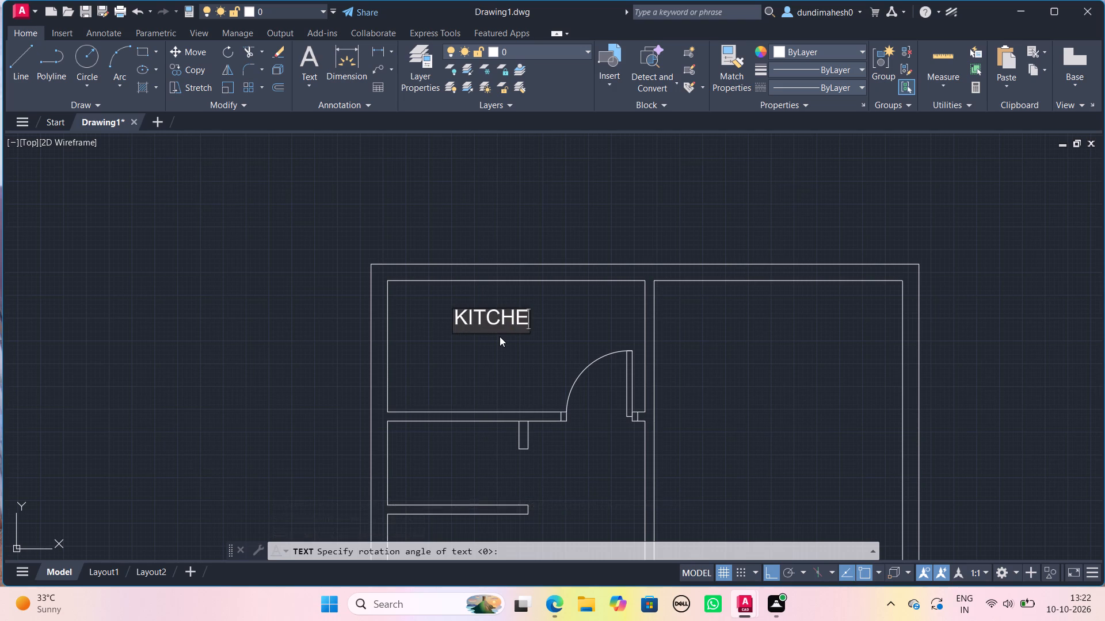
pyautogui.press('n')
pyautogui.press('Return')
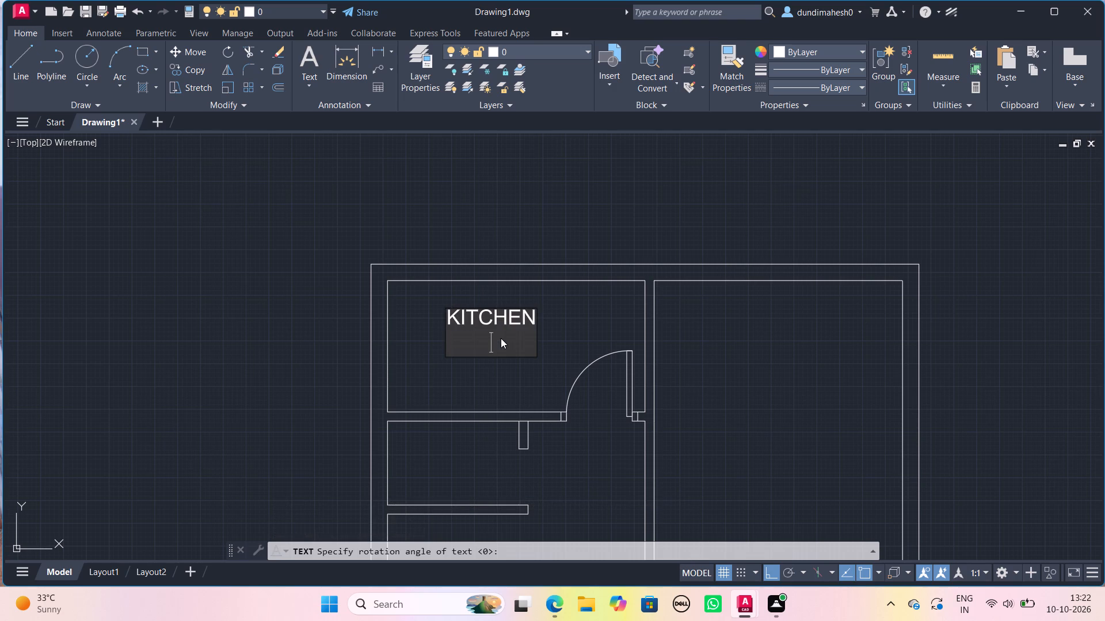
# Enter the room size 11'9"X6' as the second line under KITCHEN.
pyautogui.write('11')
pyautogui.press("'")
pyautogui.press('0')
pyautogui.press('BackSpace')
pyautogui.press('9')
pyautogui.hotkey('shift', '"')
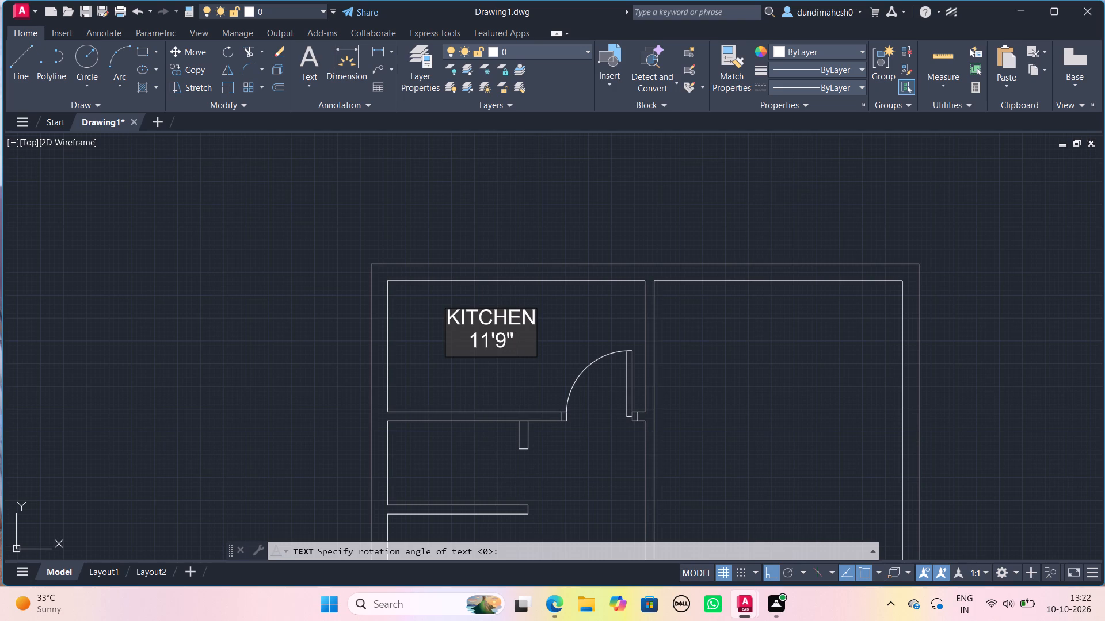
pyautogui.press('x')
pyautogui.write("6'")
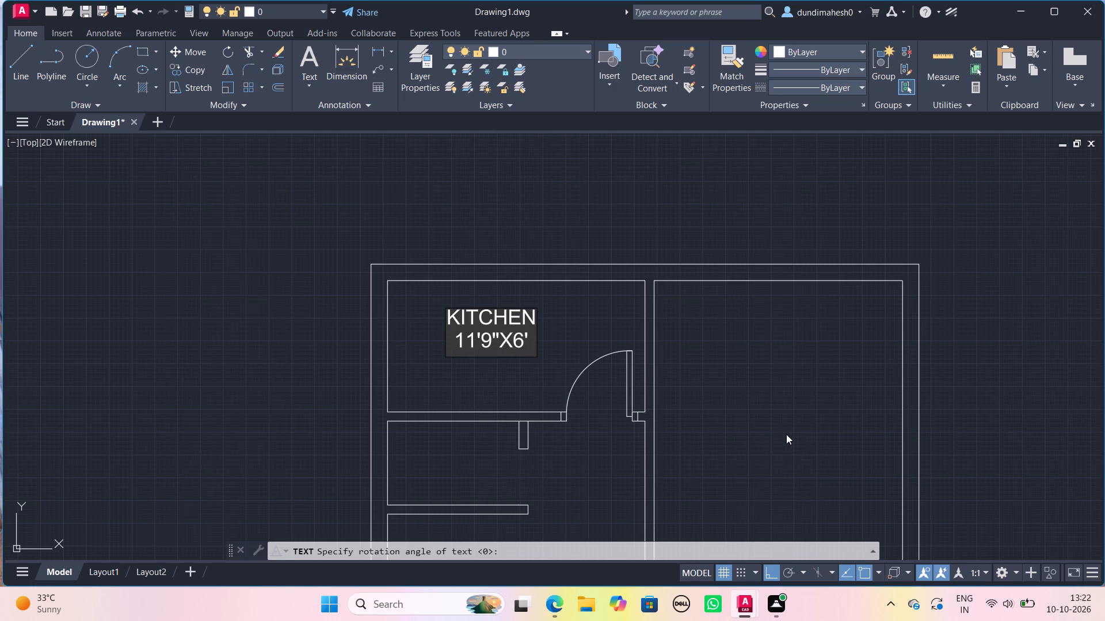
# Place another text label in the upper-right room, in its lower half, with BEDROOM 2 as its first line.
pyautogui.scroll(-1, 791, 454)
pyautogui.moveTo(791, 454); pyautogui.dragTo(768, 440, button='middle')
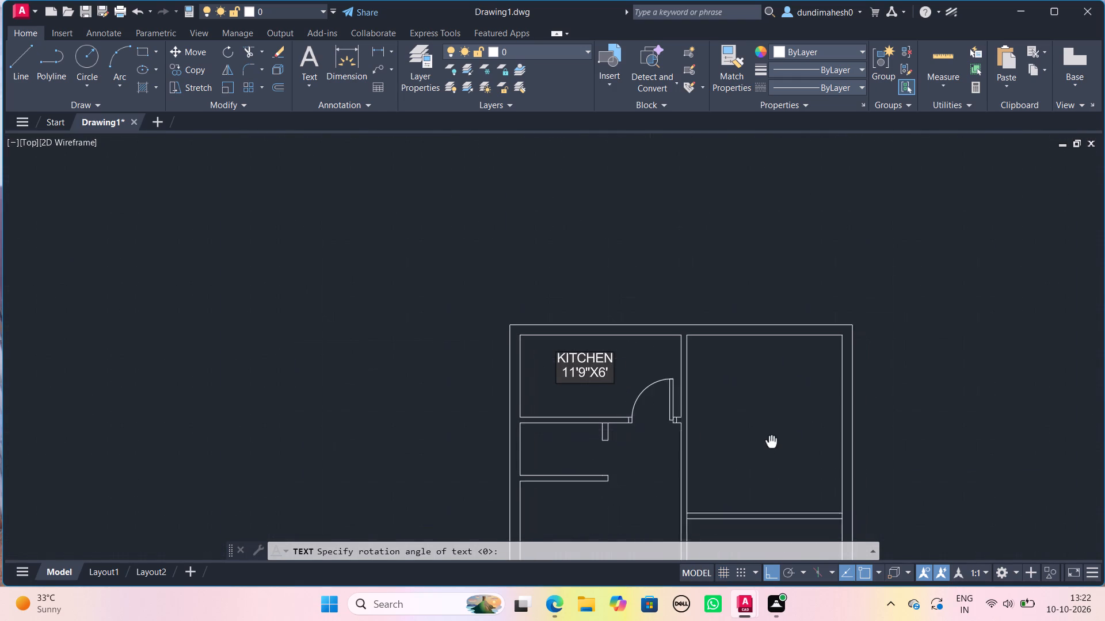
pyautogui.moveTo(768, 440); pyautogui.dragTo(761, 416, button='middle')
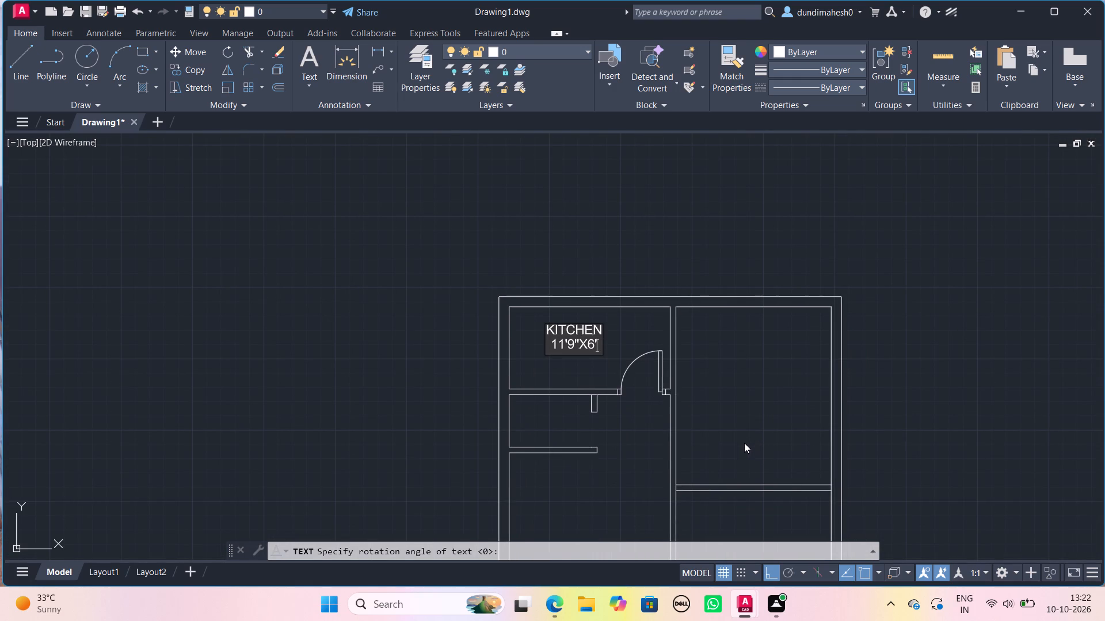
pyautogui.click(744, 443)
pyautogui.click(761, 443)
pyautogui.press('b')
pyautogui.write('EDROO')
pyautogui.press('m')
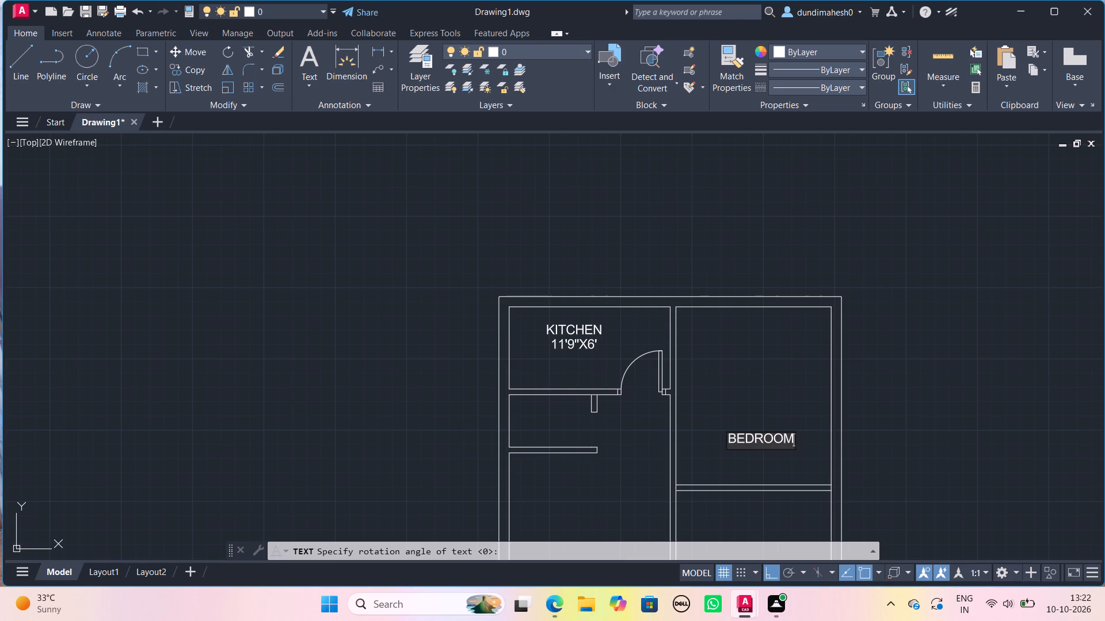
pyautogui.press('space')
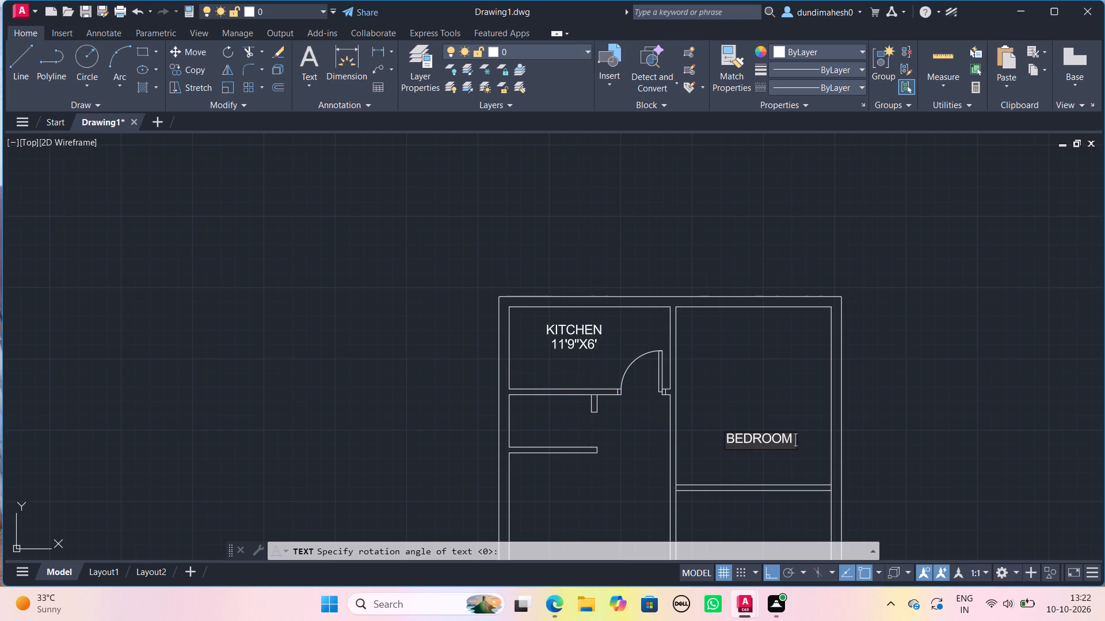
pyautogui.press('2')
pyautogui.press('Return')
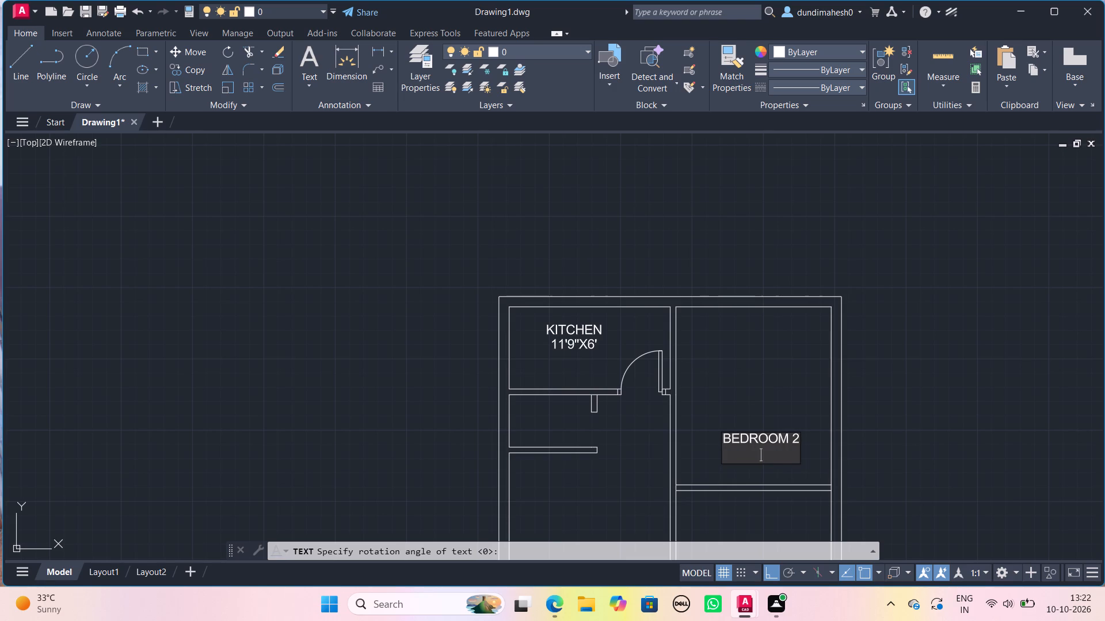
# Enter the room size 11'4"X13' as the second line under BEDROOM 2.
pyautogui.write('11')
pyautogui.press("'")
pyautogui.press('4')
pyautogui.hotkey('shift', '"')
pyautogui.press('x')
pyautogui.press('1')
pyautogui.press('3')
pyautogui.press("'")
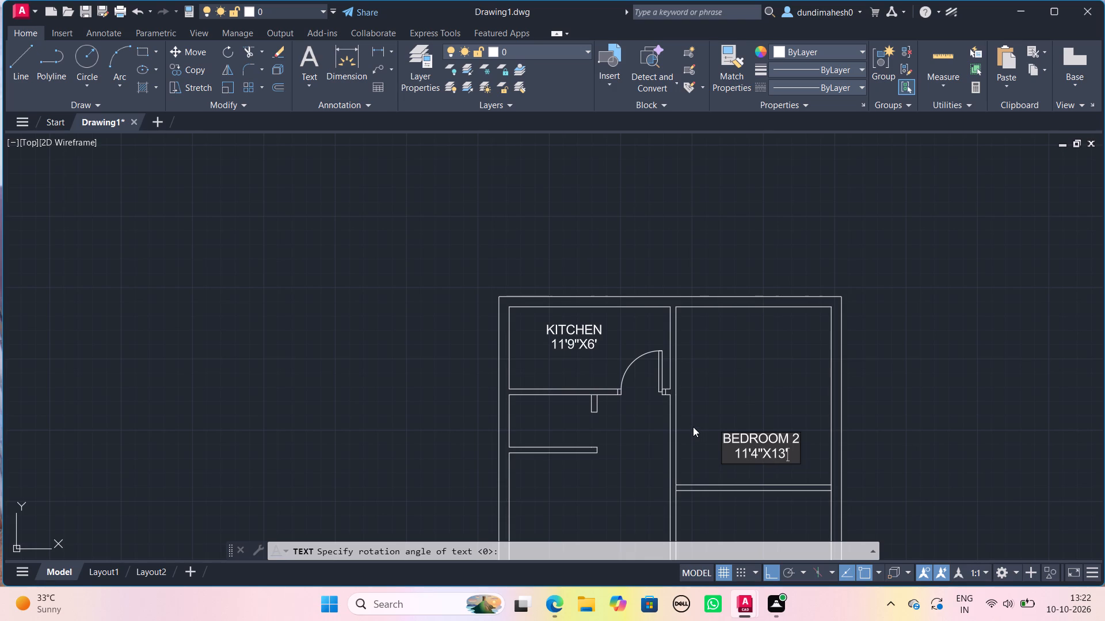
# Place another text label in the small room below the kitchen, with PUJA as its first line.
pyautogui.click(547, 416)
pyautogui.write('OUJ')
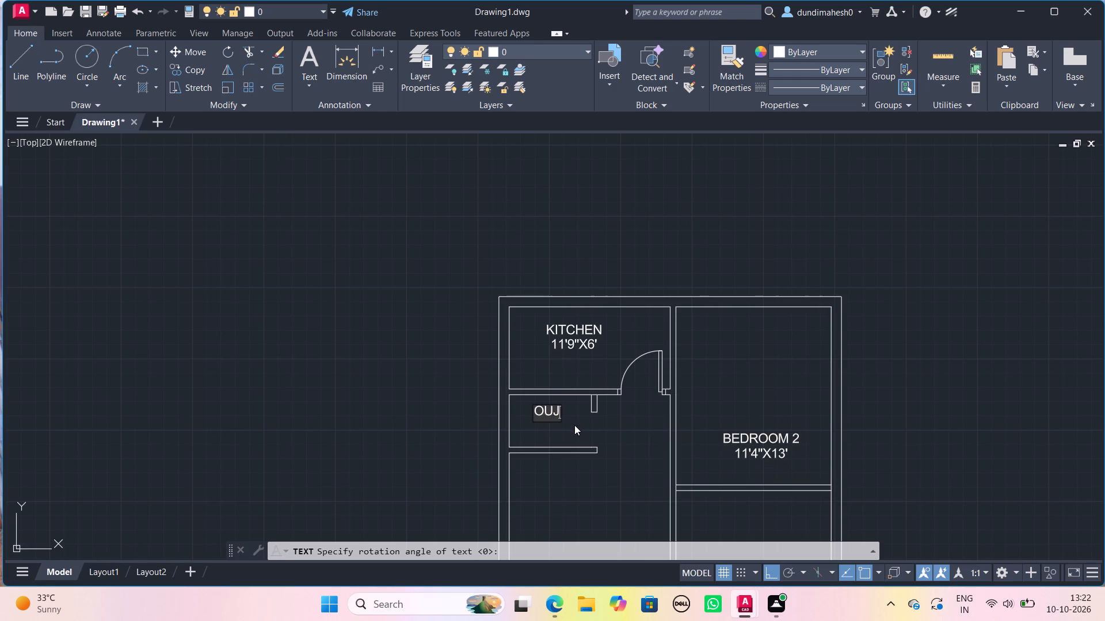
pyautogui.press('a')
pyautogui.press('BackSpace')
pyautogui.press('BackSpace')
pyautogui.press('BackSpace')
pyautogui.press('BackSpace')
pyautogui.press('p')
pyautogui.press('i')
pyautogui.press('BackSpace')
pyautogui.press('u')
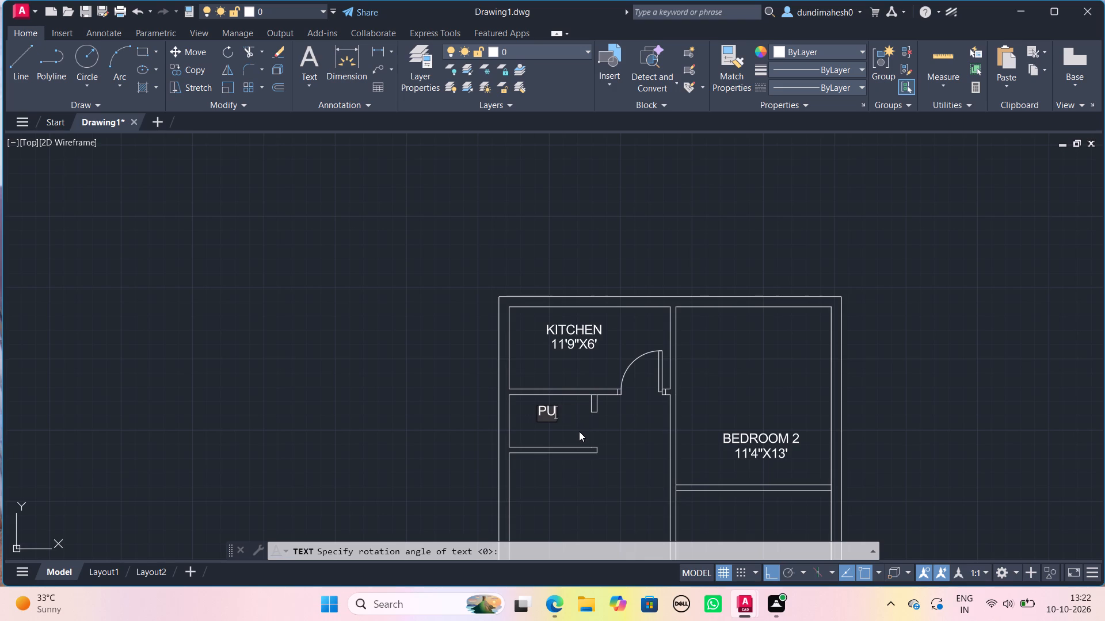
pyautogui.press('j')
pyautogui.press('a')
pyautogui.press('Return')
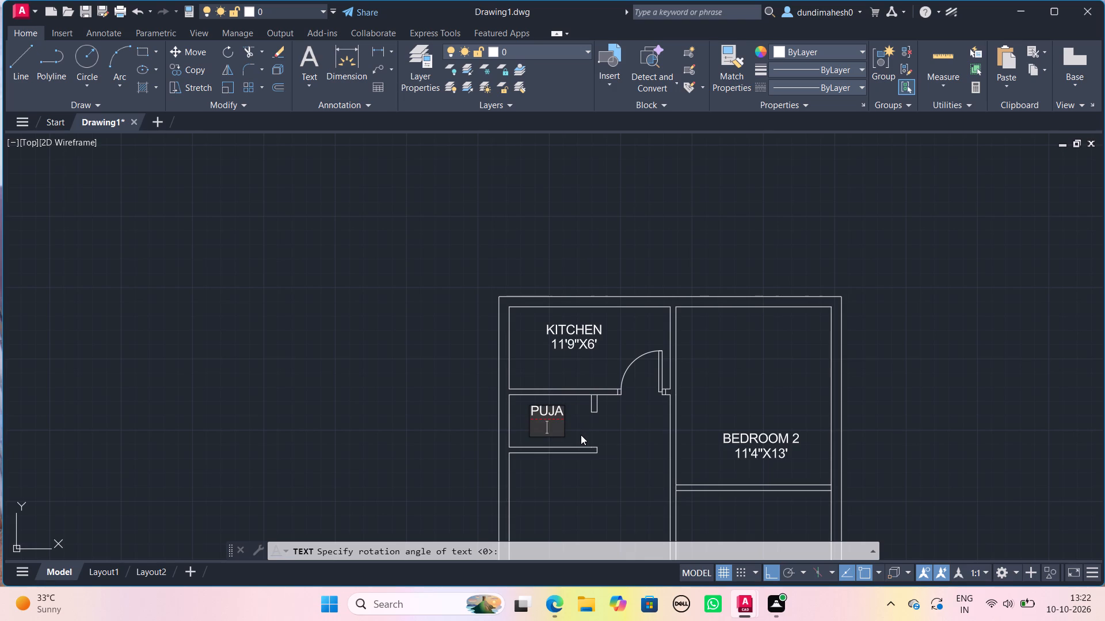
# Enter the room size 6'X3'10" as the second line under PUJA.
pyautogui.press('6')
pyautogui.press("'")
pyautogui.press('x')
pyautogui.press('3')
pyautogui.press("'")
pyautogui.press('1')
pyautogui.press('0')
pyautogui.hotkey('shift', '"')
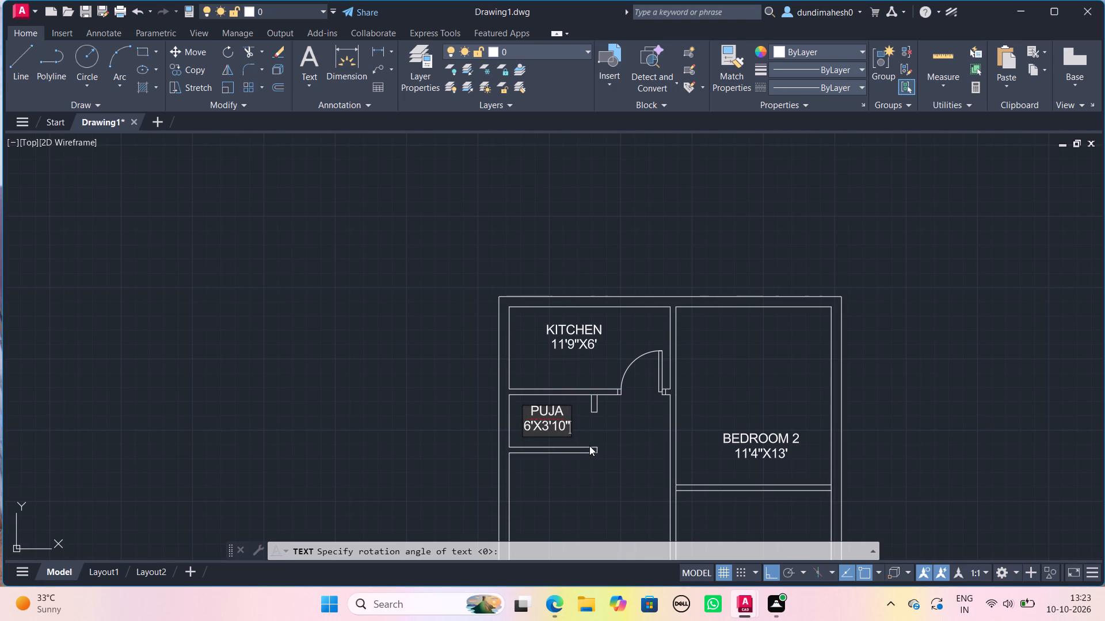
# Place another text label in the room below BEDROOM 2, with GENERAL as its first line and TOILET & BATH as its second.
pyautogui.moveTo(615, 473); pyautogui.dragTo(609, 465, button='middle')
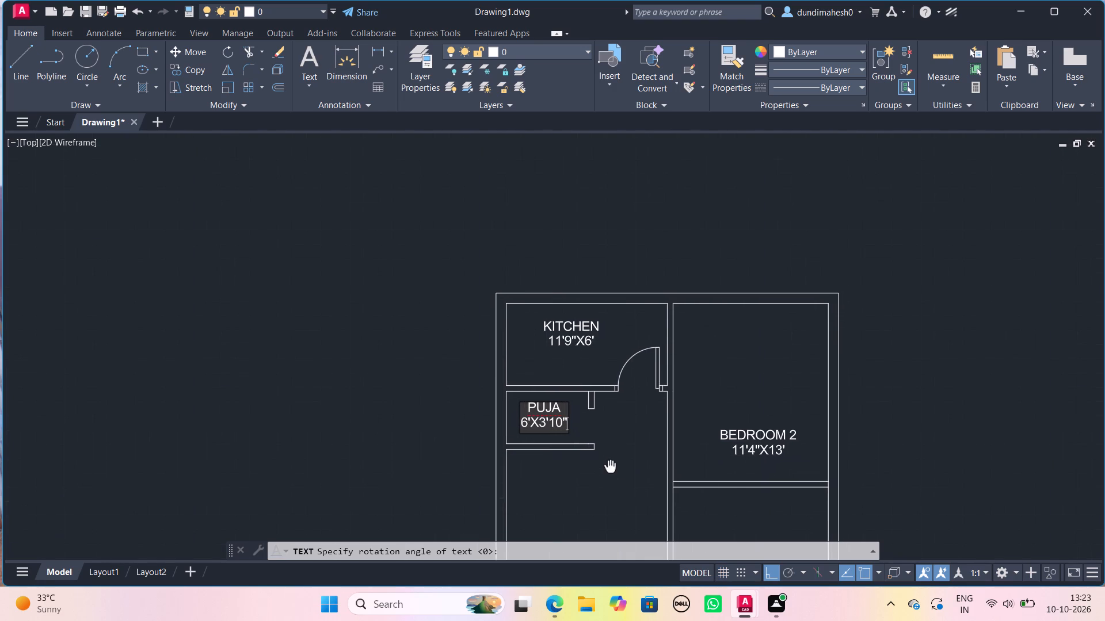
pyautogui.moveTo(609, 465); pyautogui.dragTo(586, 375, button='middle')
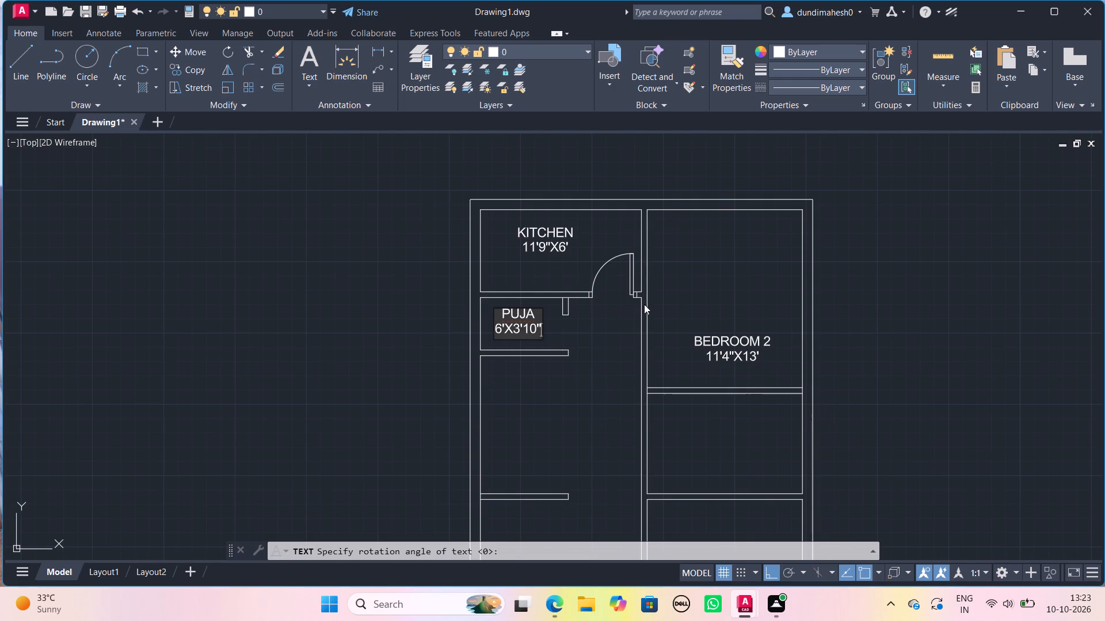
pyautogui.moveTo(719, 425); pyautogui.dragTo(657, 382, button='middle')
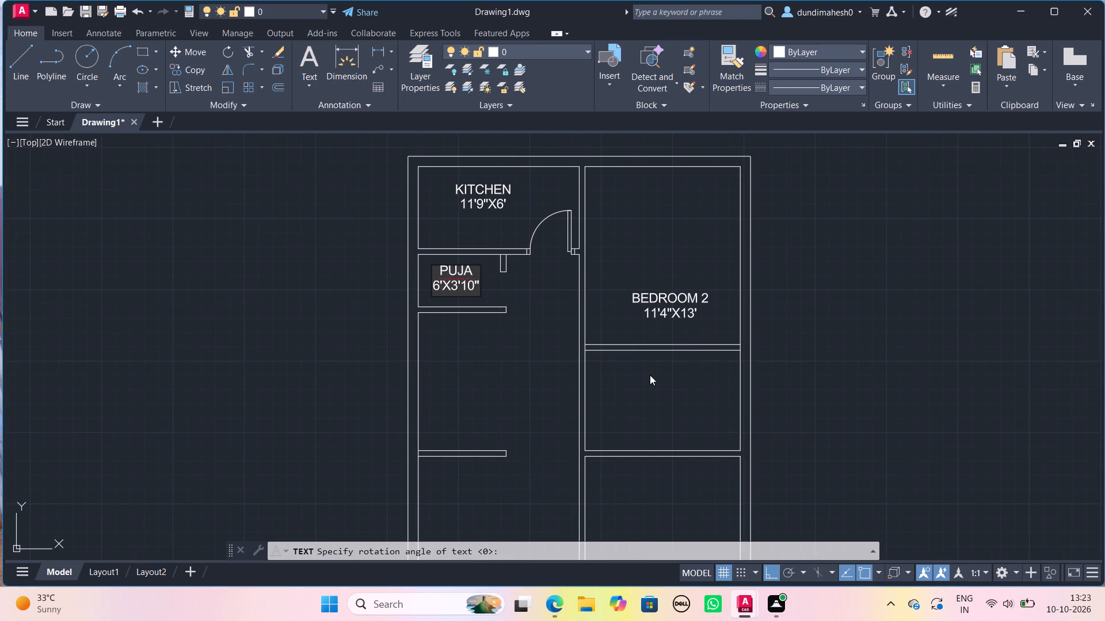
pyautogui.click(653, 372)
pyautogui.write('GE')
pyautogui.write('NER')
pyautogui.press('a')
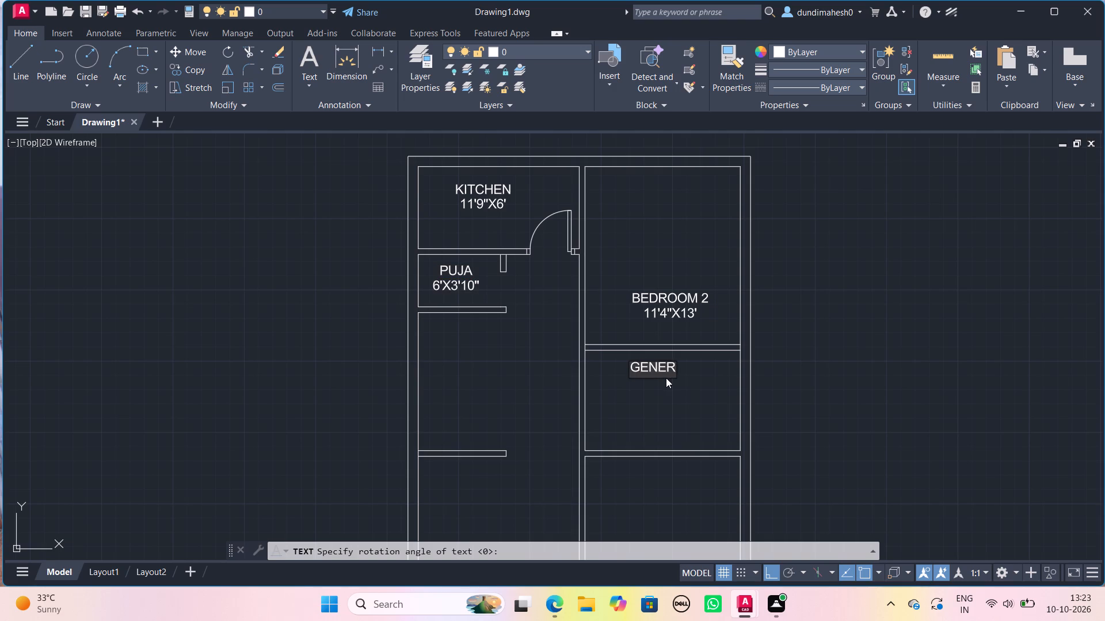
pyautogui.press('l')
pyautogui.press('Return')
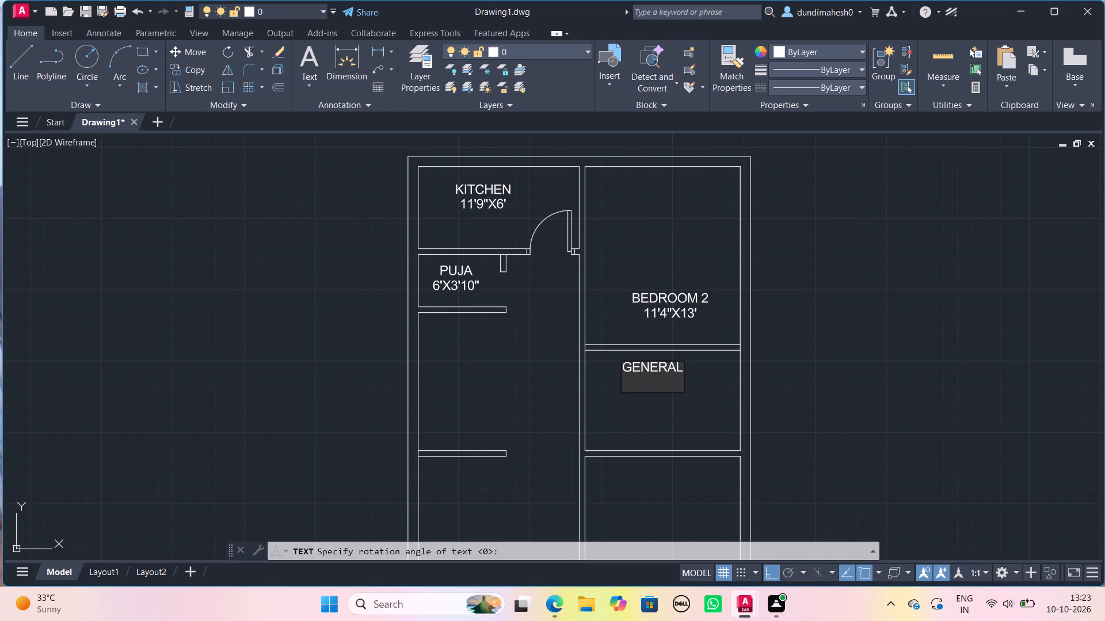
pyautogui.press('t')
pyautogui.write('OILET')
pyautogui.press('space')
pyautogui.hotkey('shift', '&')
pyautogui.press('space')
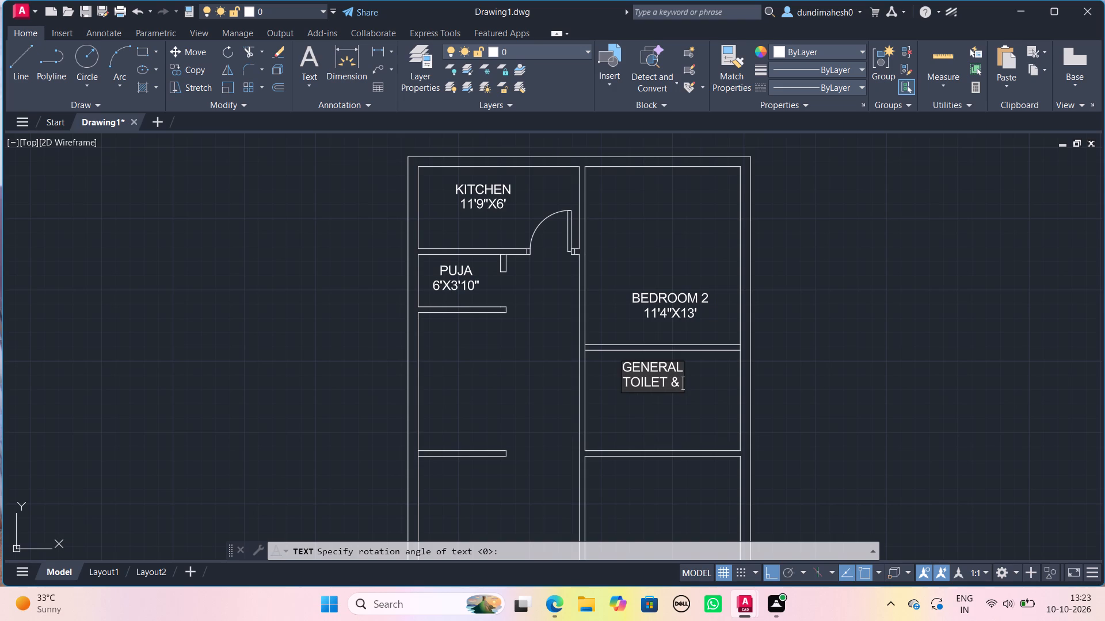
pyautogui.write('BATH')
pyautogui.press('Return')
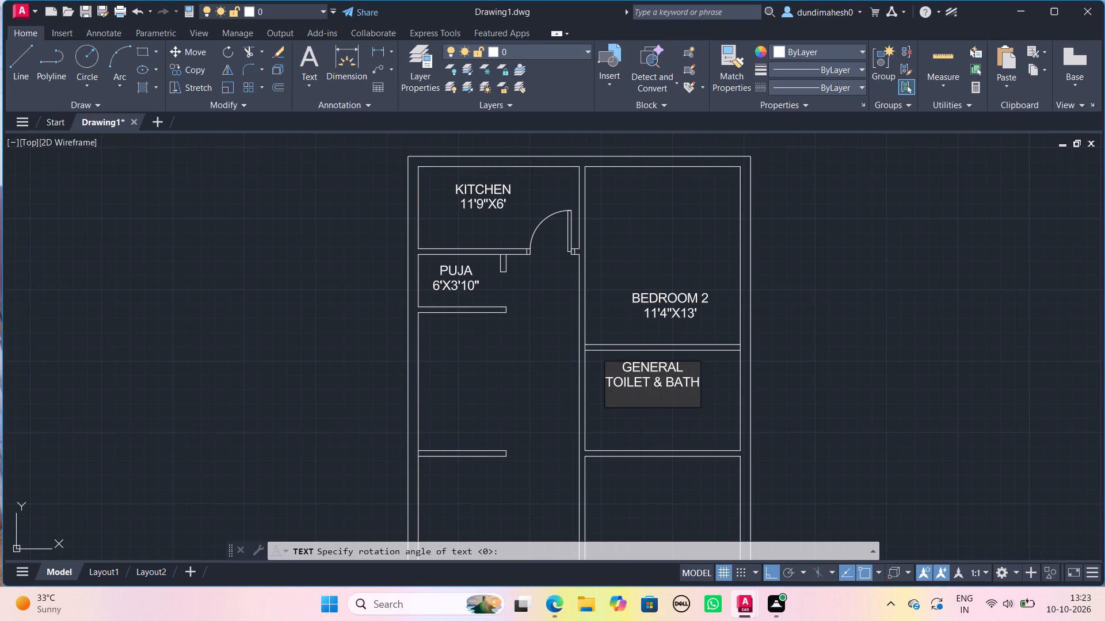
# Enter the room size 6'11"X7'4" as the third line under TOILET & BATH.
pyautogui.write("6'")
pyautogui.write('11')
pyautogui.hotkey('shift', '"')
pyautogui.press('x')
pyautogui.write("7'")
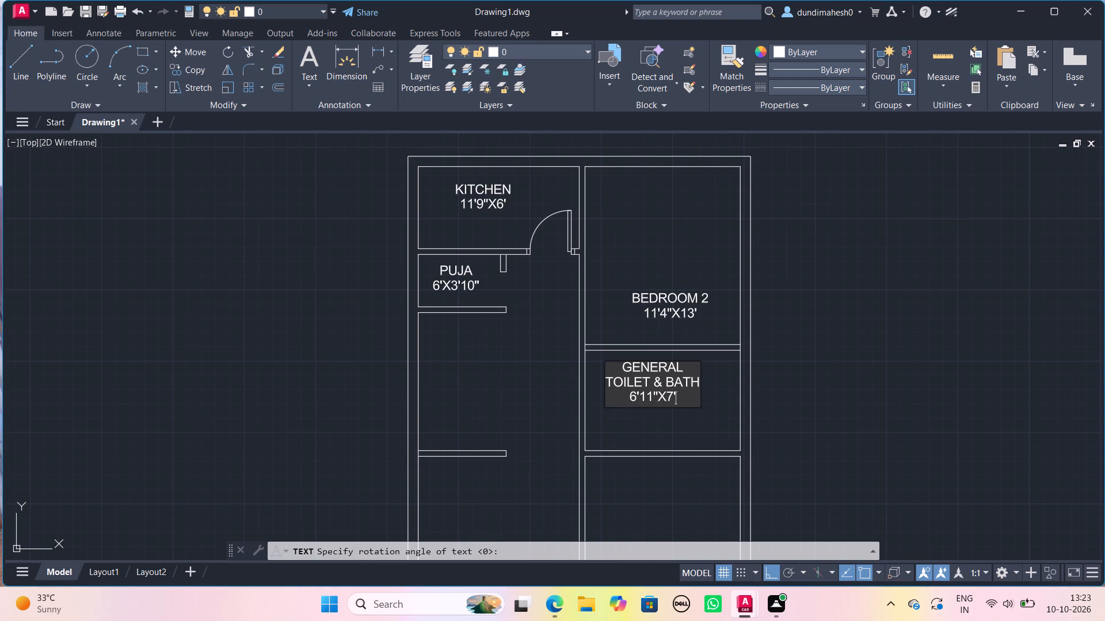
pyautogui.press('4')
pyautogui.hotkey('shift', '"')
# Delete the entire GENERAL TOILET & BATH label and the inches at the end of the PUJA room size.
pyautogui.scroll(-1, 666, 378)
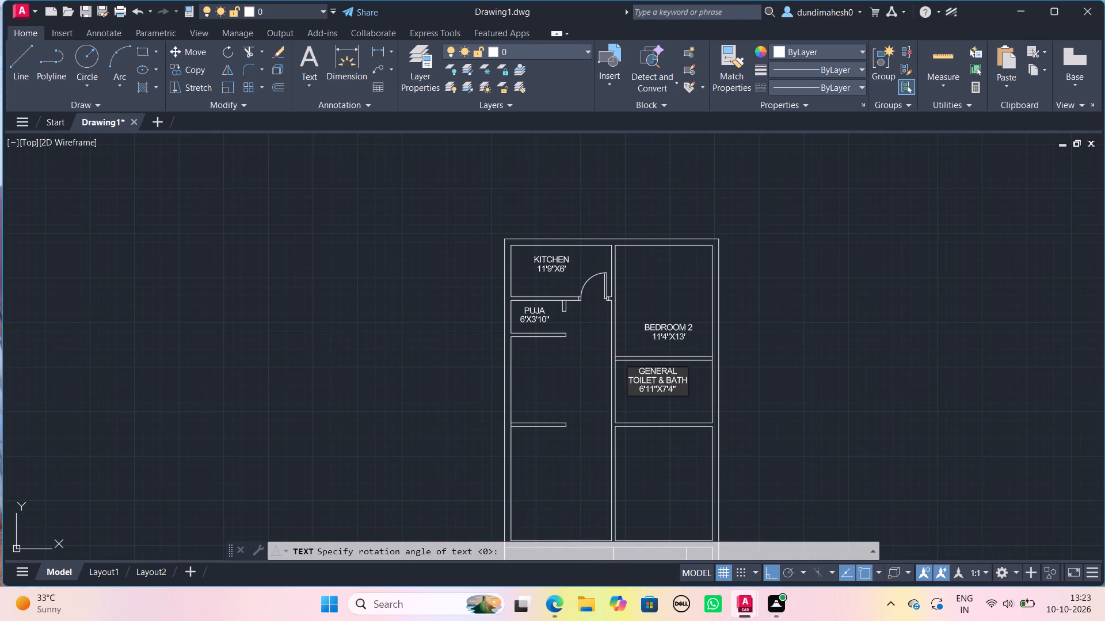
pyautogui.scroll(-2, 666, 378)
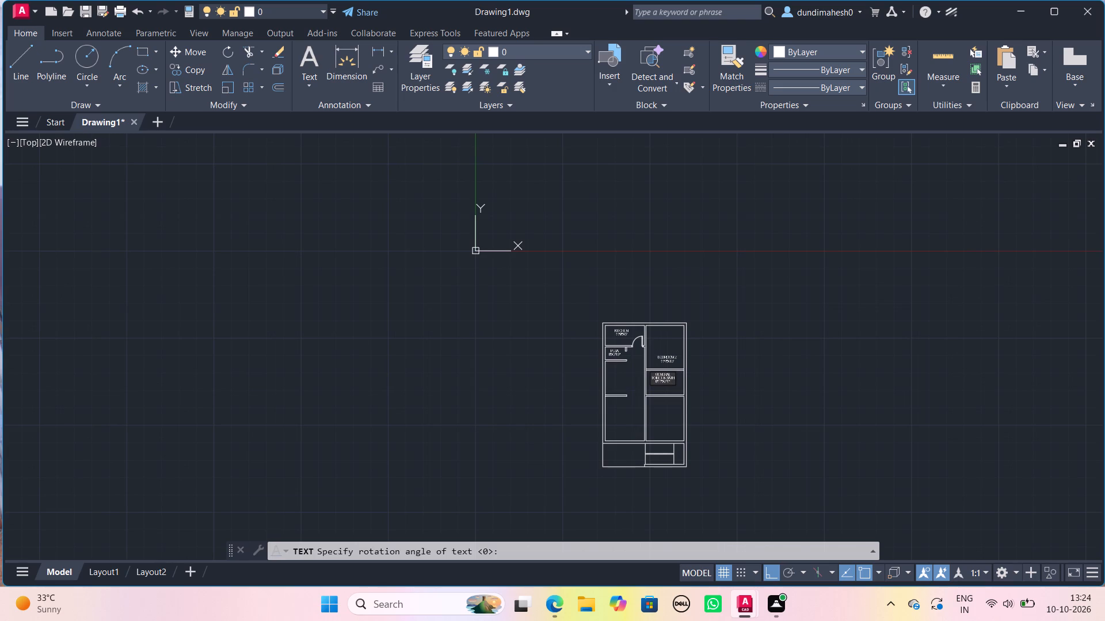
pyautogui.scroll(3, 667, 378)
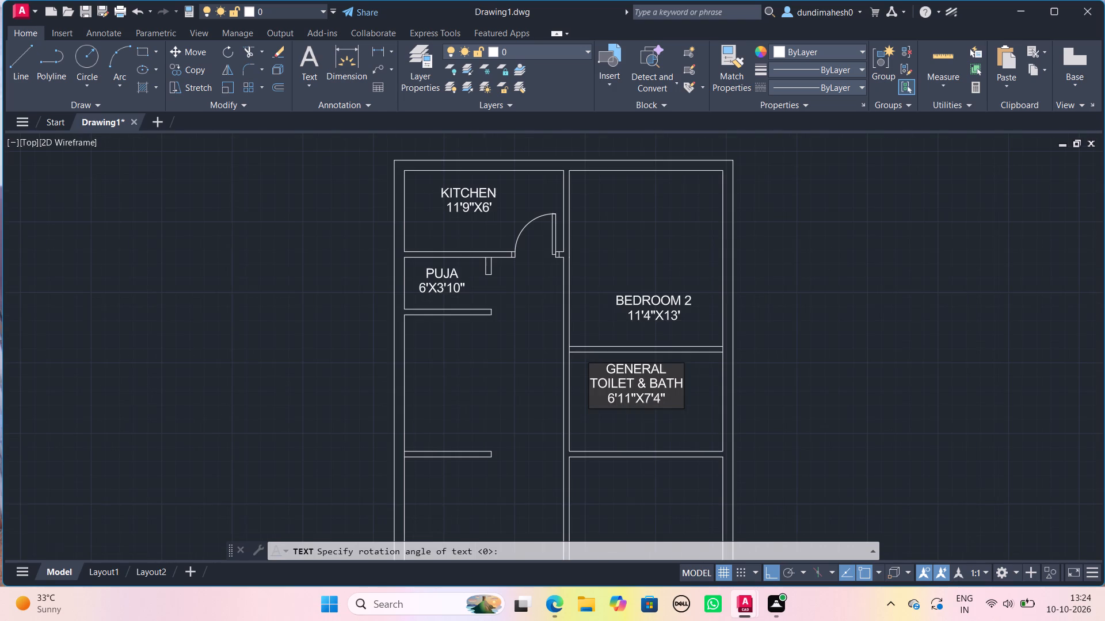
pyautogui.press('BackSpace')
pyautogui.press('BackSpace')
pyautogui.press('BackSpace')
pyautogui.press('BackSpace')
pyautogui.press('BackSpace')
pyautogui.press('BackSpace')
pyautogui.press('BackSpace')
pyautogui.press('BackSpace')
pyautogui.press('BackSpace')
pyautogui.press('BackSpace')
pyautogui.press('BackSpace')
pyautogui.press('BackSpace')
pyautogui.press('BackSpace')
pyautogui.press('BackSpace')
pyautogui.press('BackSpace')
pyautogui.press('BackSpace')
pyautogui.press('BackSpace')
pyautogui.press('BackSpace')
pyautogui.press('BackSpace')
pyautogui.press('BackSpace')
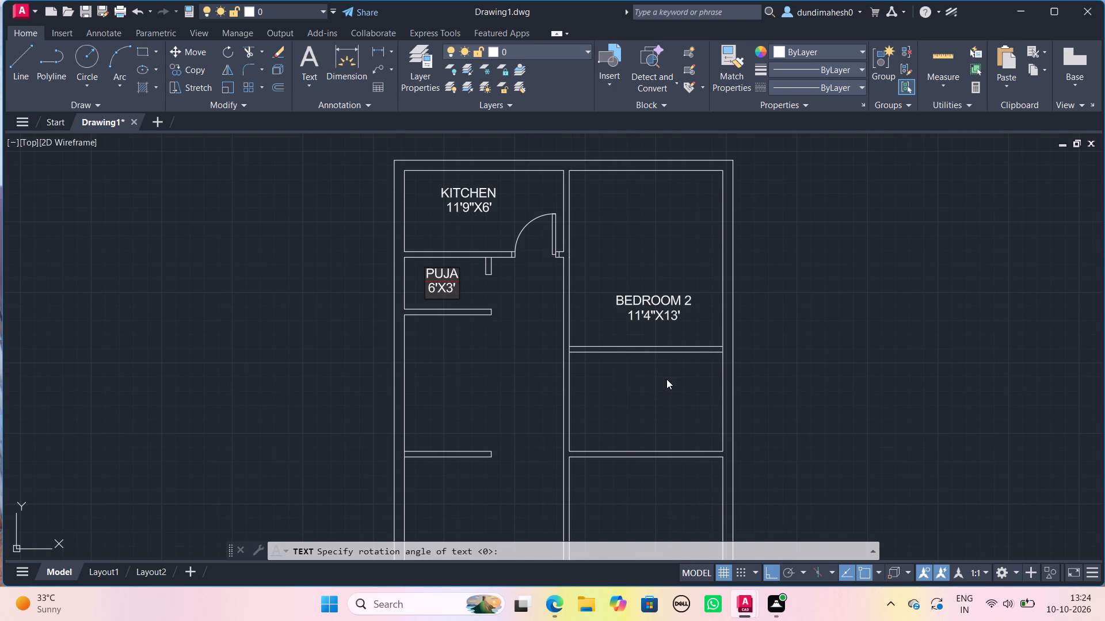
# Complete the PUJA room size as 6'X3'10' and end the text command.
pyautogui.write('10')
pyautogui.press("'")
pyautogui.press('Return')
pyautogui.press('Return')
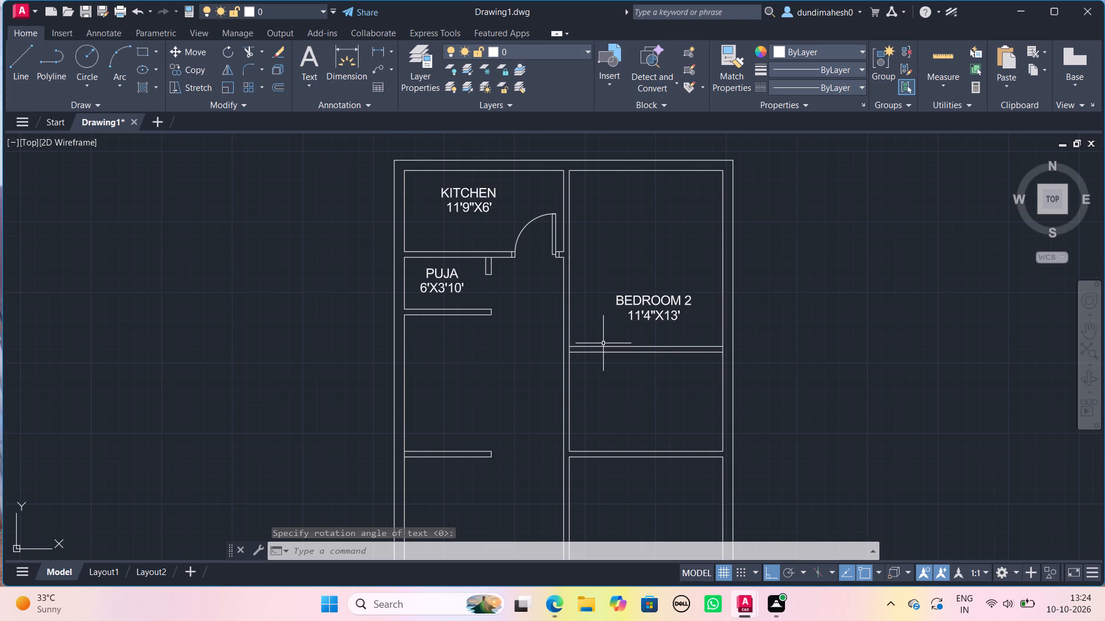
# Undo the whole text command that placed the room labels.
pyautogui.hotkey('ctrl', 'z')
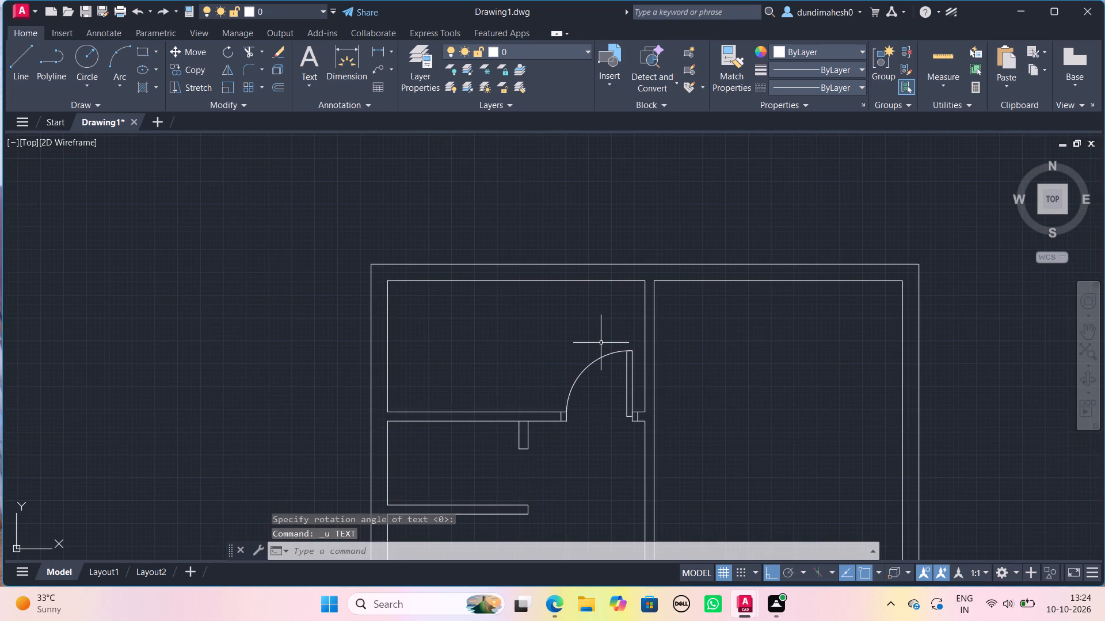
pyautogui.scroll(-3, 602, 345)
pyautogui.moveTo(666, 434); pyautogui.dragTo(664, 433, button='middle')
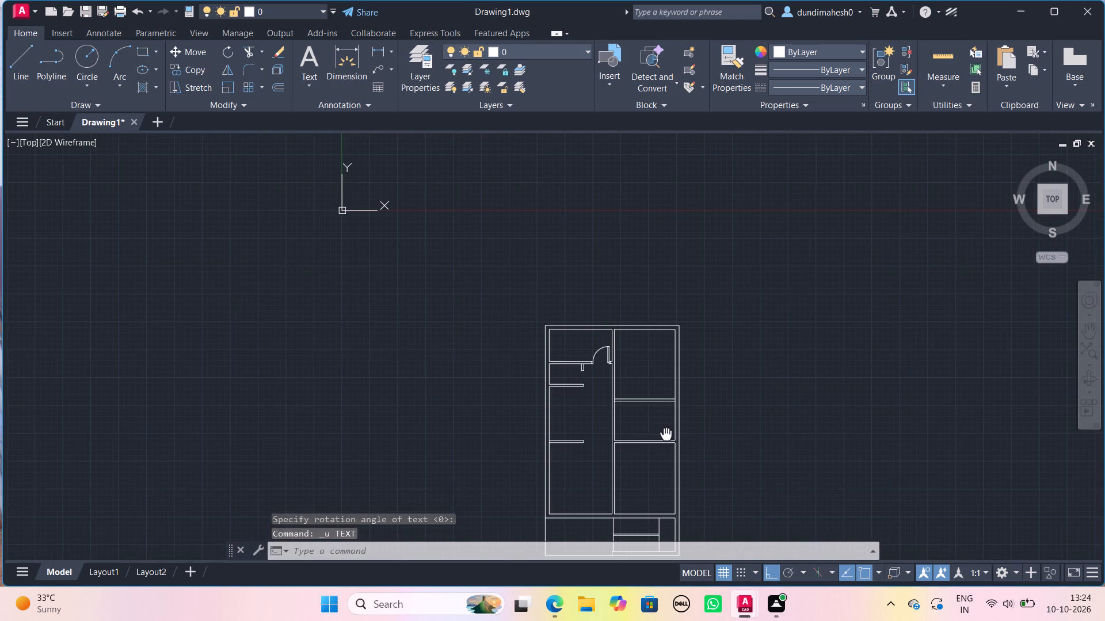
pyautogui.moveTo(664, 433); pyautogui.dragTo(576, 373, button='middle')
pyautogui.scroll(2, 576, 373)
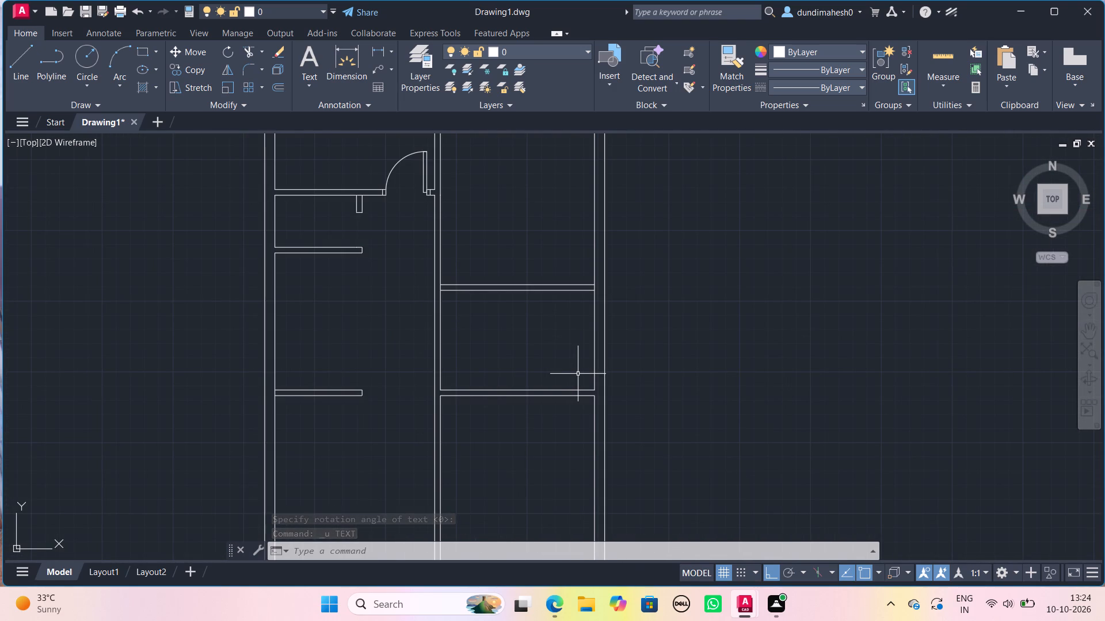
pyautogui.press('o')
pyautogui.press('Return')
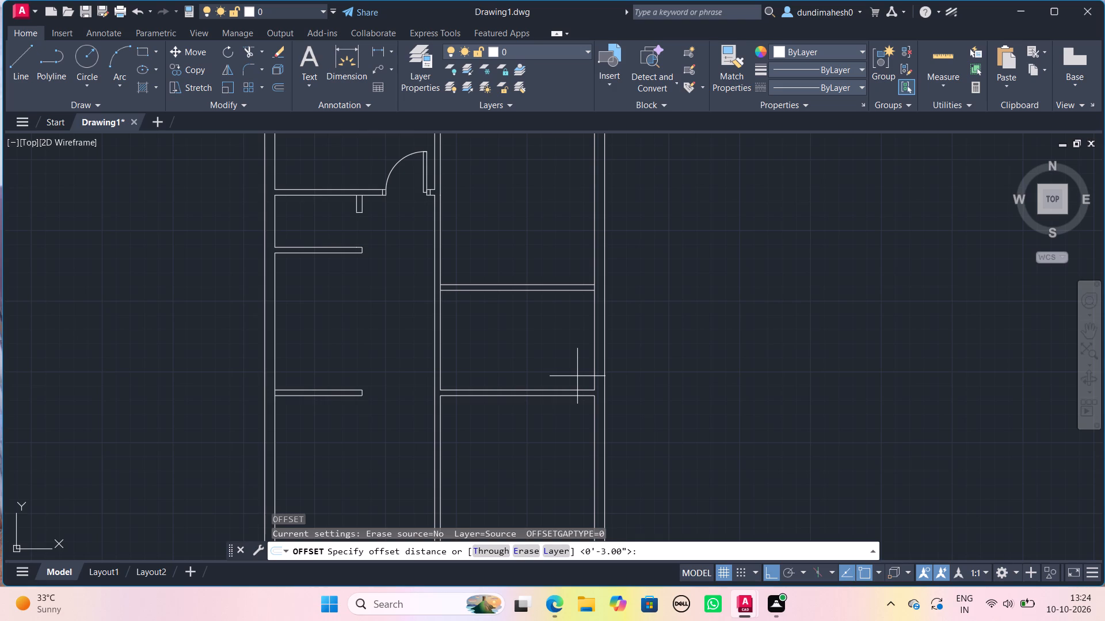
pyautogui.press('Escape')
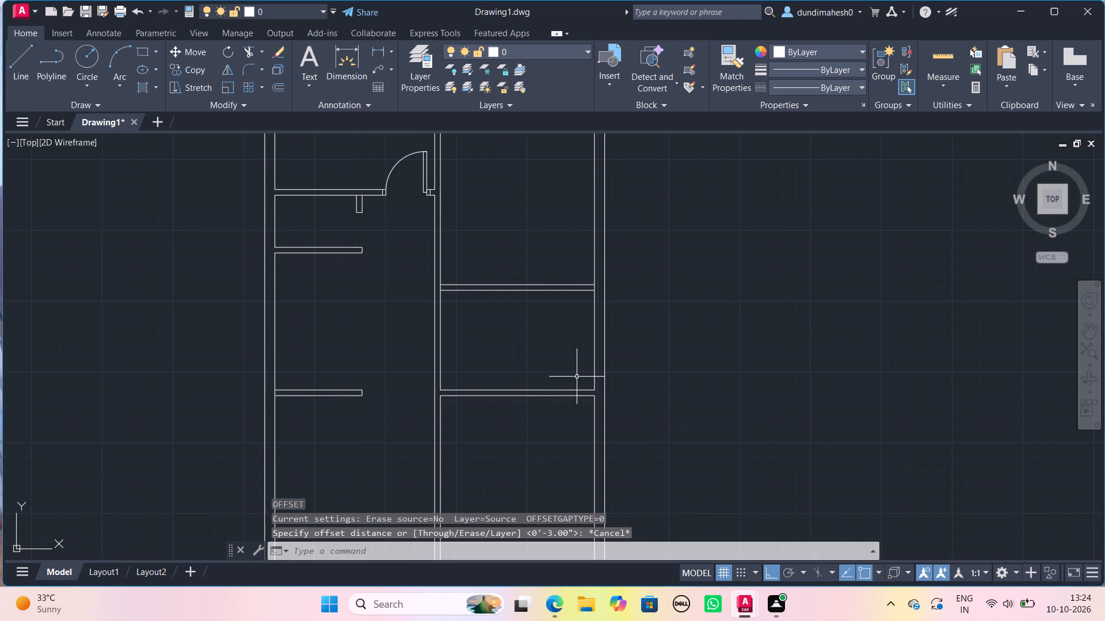
# Trim the inner wall line segments between the two faces of the partition above the small middle room, at both its ends.
pyautogui.write('TR')
pyautogui.press('i')
pyautogui.press('m')
pyautogui.press('Return')
pyautogui.press('Return')
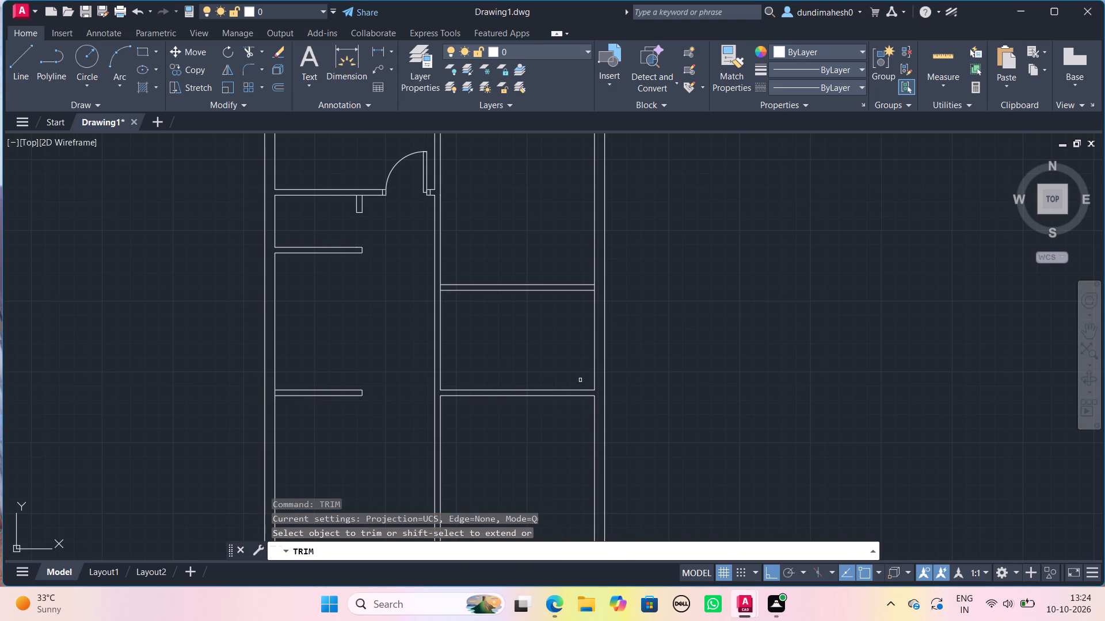
pyautogui.scroll(3, 580, 380)
pyautogui.moveTo(746, 167); pyautogui.dragTo(794, 384, button='middle')
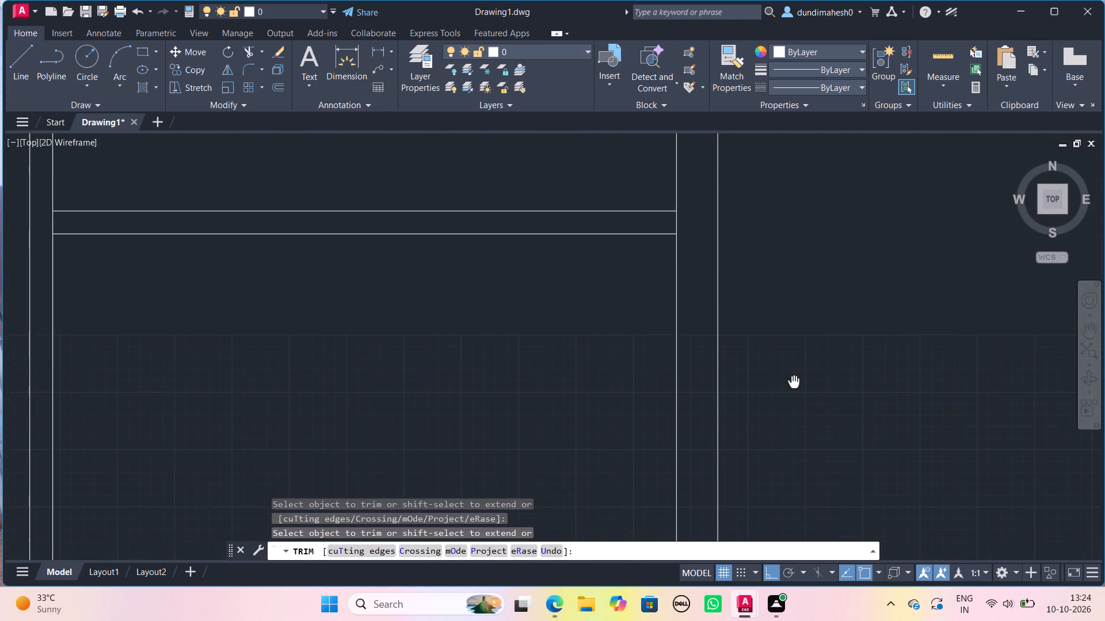
pyautogui.moveTo(794, 384); pyautogui.dragTo(794, 392, button='middle')
pyautogui.click(679, 229)
pyautogui.scroll(-3, 679, 229)
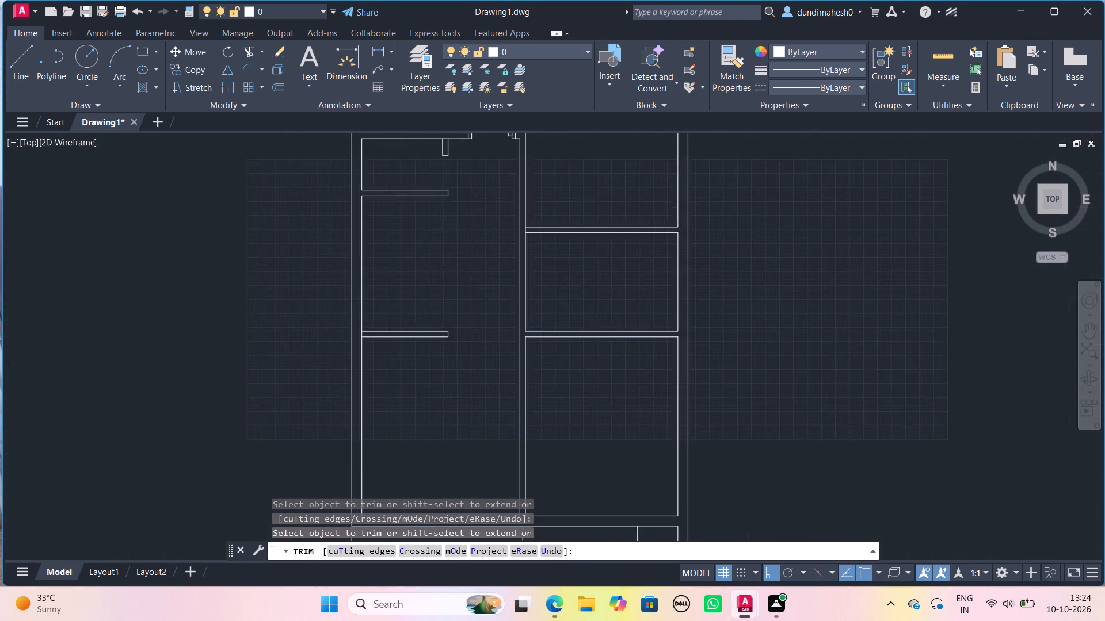
pyautogui.scroll(-1, 679, 230)
pyautogui.scroll(2, 644, 213)
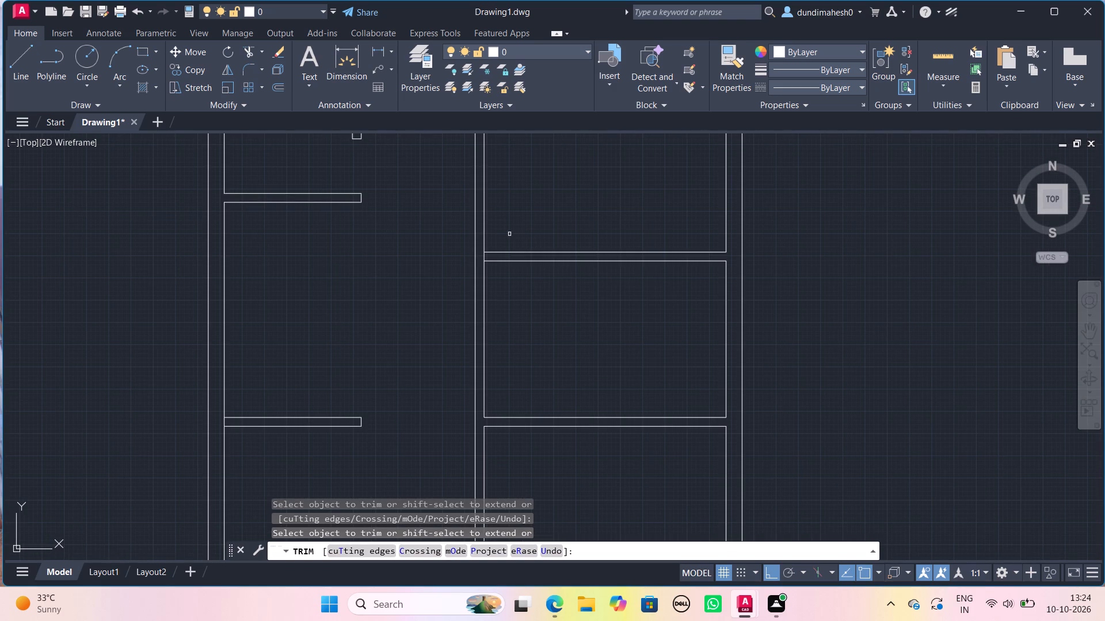
pyautogui.click(486, 259)
pyautogui.scroll(-3, 486, 259)
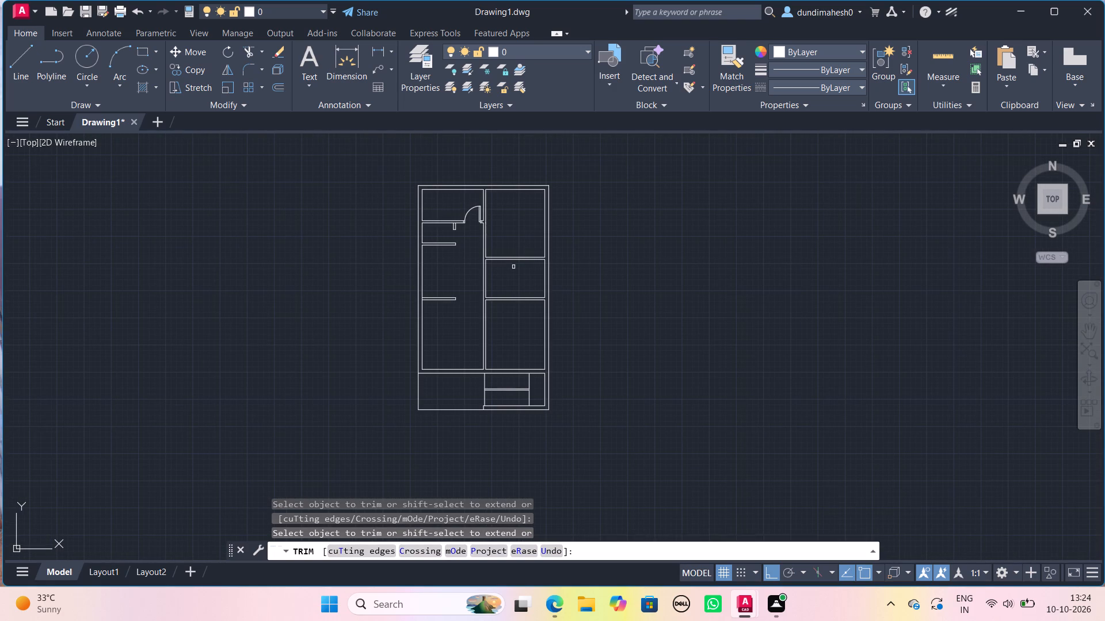
pyautogui.press('Escape')
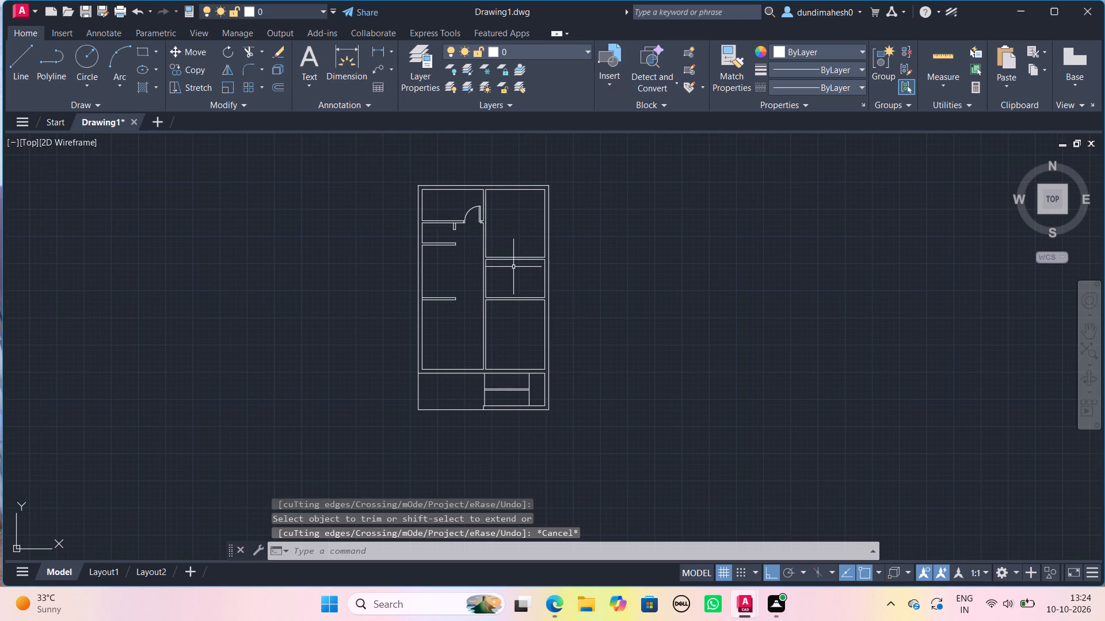
# Offset the small middle room's outer-wall inner face 4' into the room.
pyautogui.press('o')
pyautogui.press('Return')
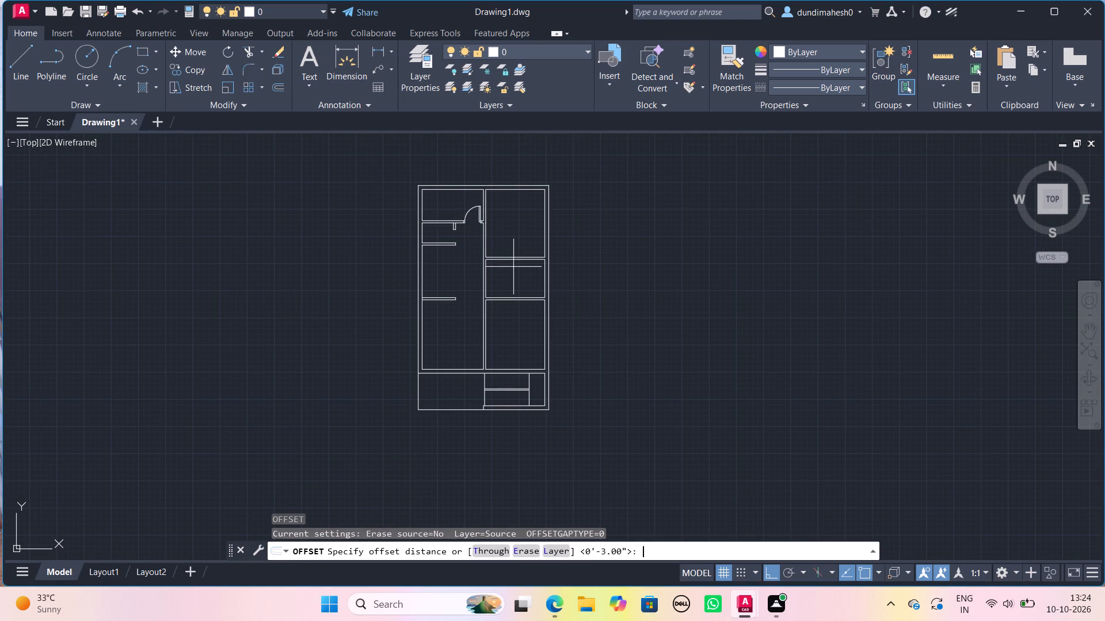
pyautogui.write("4'")
pyautogui.press('Return')
pyautogui.scroll(1, 513, 267)
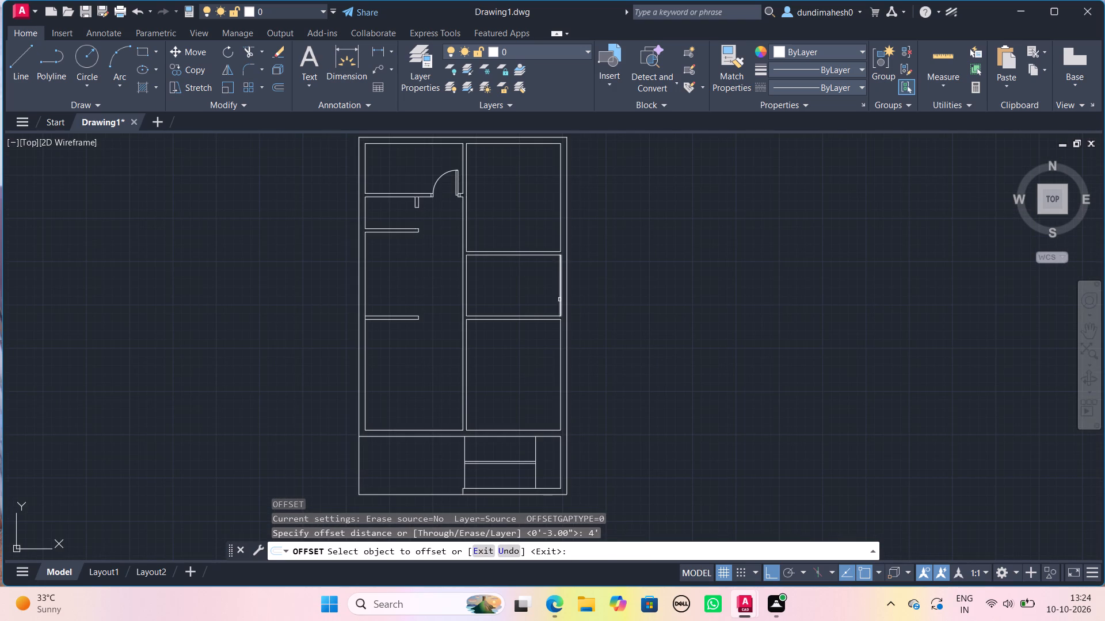
pyautogui.click(559, 300)
pyautogui.click(540, 301)
pyautogui.press('space')
# Offset the new vertical line 5" toward the central wall to form the partition's thickness.
pyautogui.press('space')
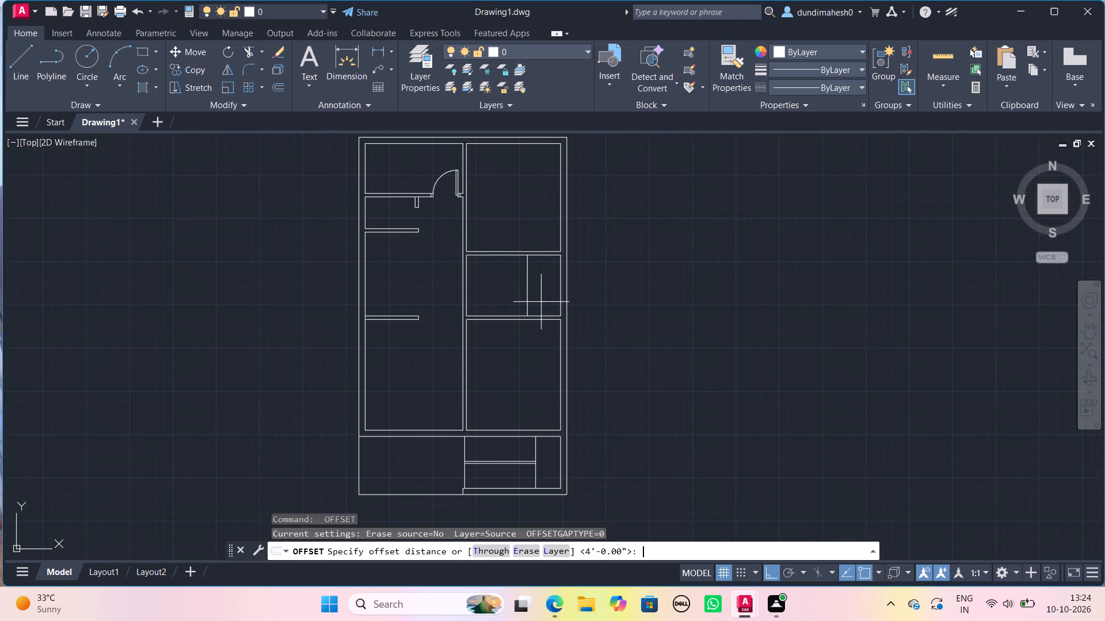
pyautogui.write('5')
pyautogui.hotkey('shift', '"')
pyautogui.press('Return')
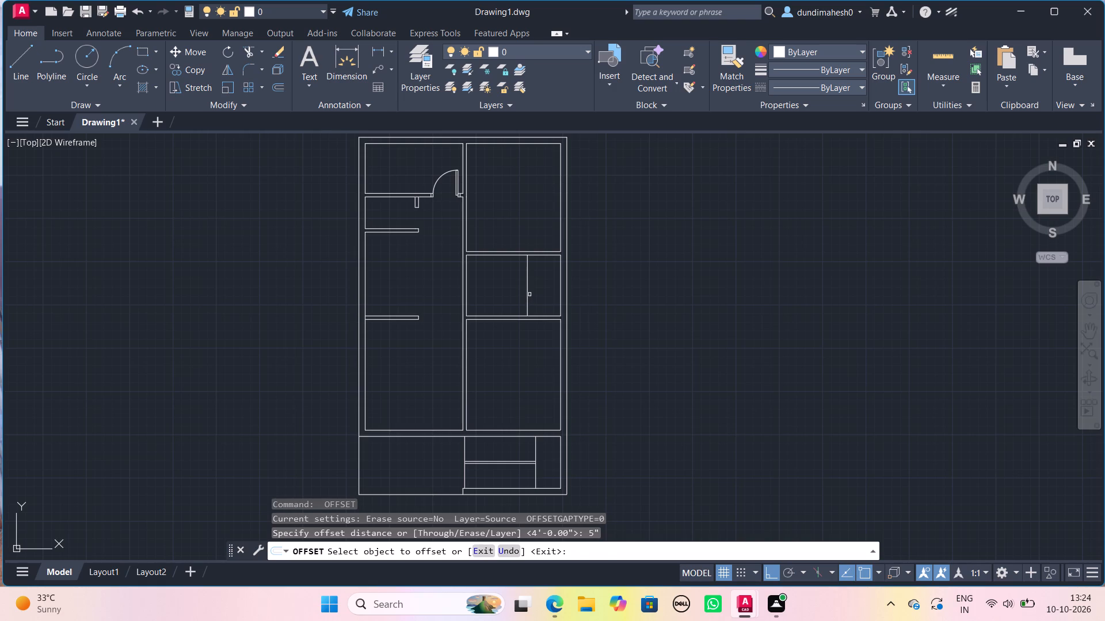
pyautogui.click(525, 292)
pyautogui.click(480, 290)
pyautogui.press('space')
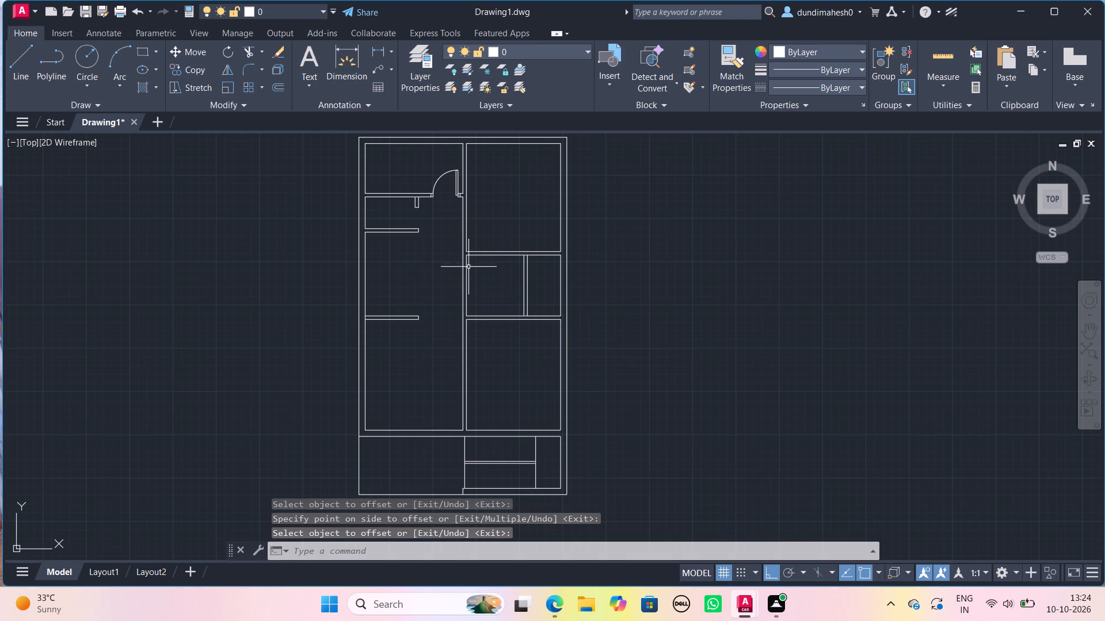
# From the upper right-hand room's lower inner corner, draw a 5" line up the central wall and a 5" line across its thickness.
pyautogui.scroll(2, 468, 265)
pyautogui.moveTo(468, 262); pyautogui.dragTo(530, 393, button='middle')
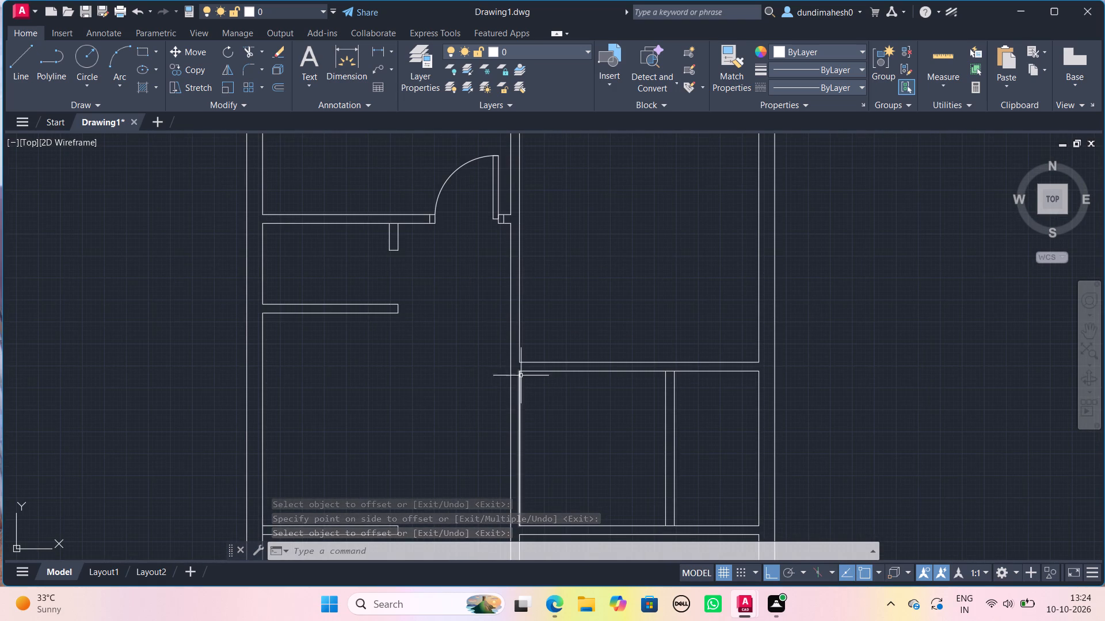
pyautogui.press('l')
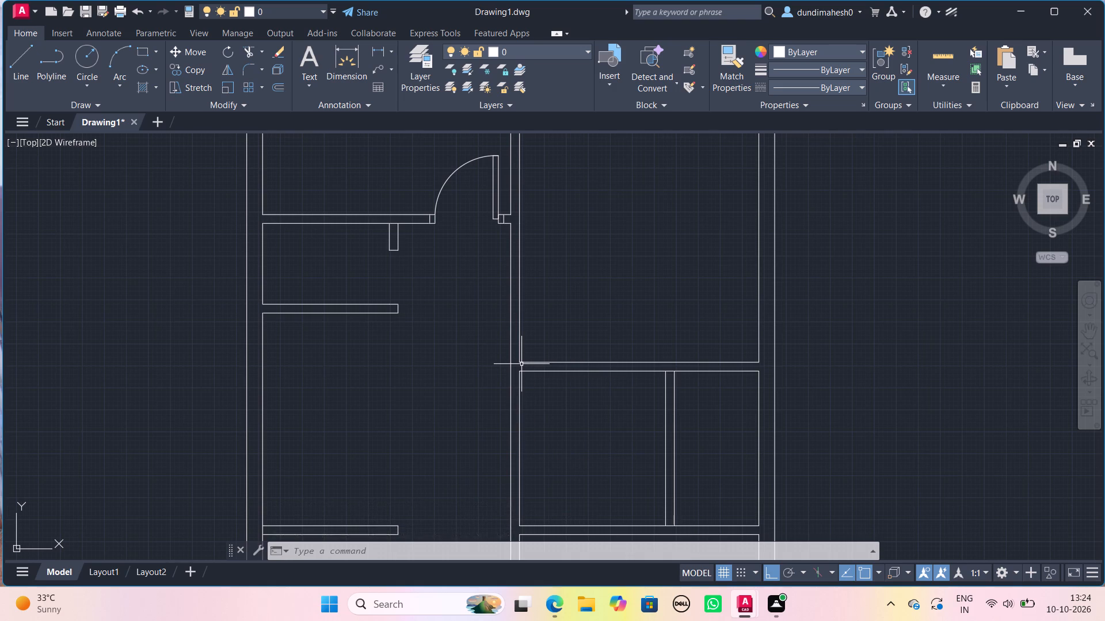
pyautogui.press('Return')
pyautogui.write('5:"')
pyautogui.press('Return')
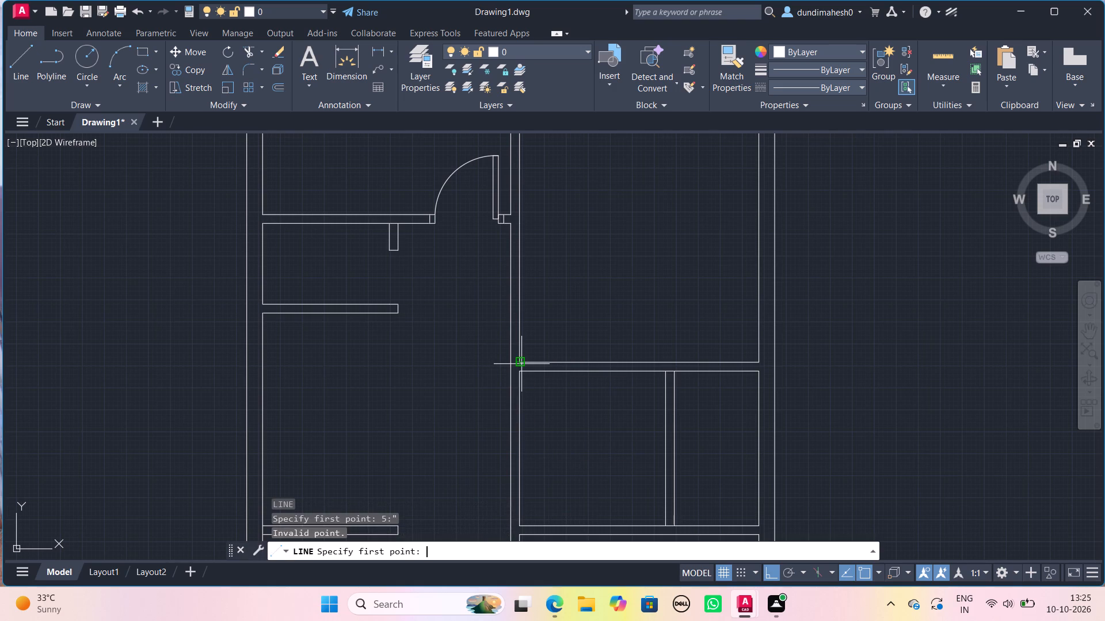
pyautogui.click(521, 363)
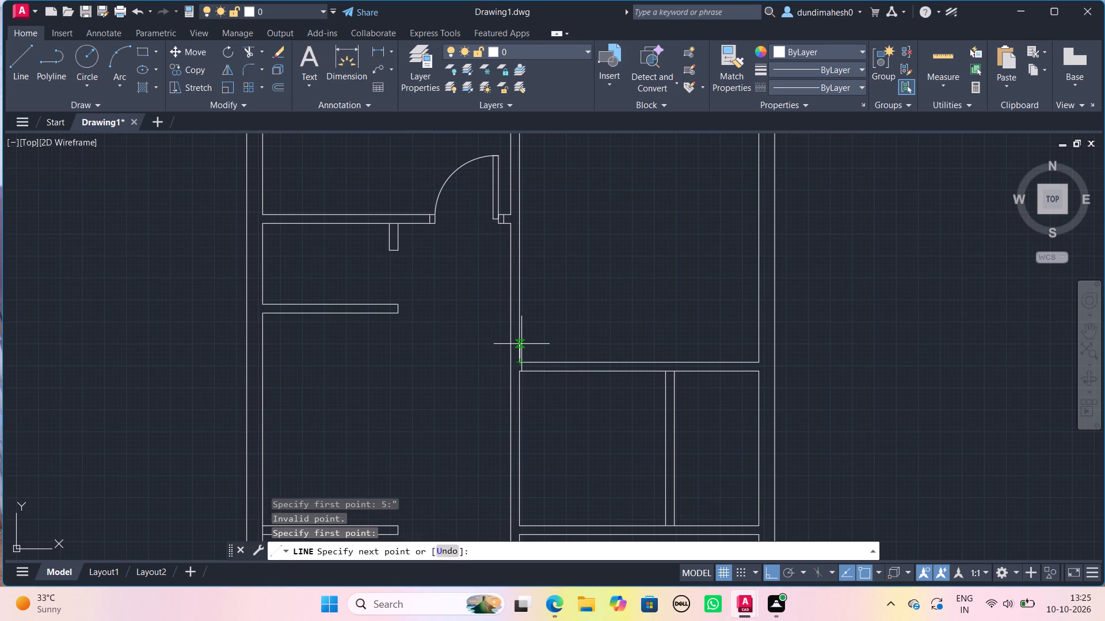
pyautogui.scroll(3, 558, 371)
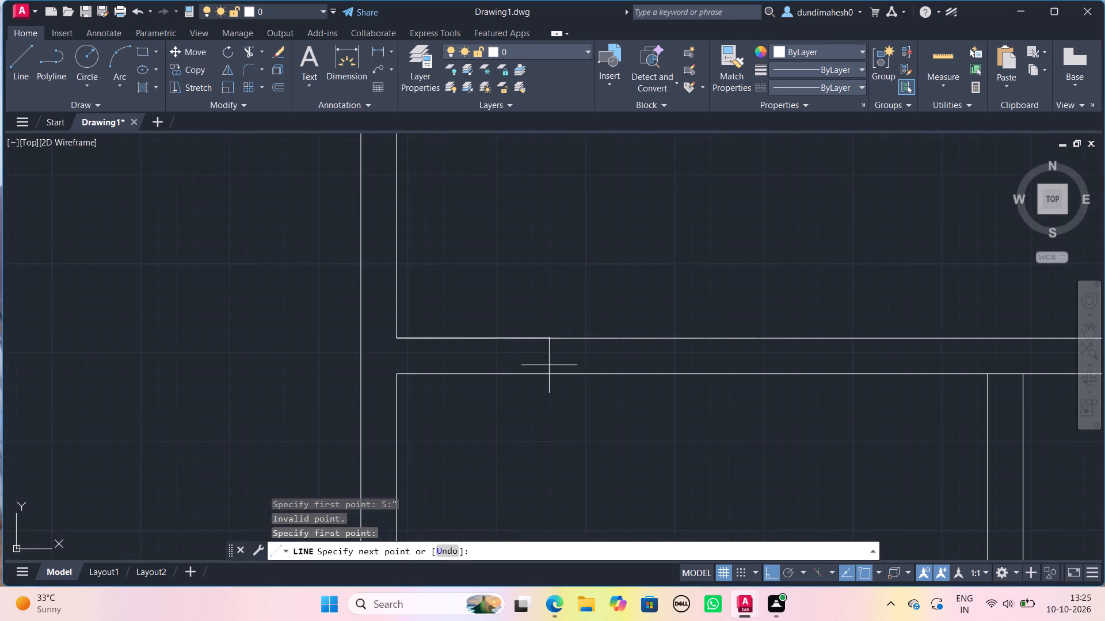
pyautogui.scroll(1, 547, 364)
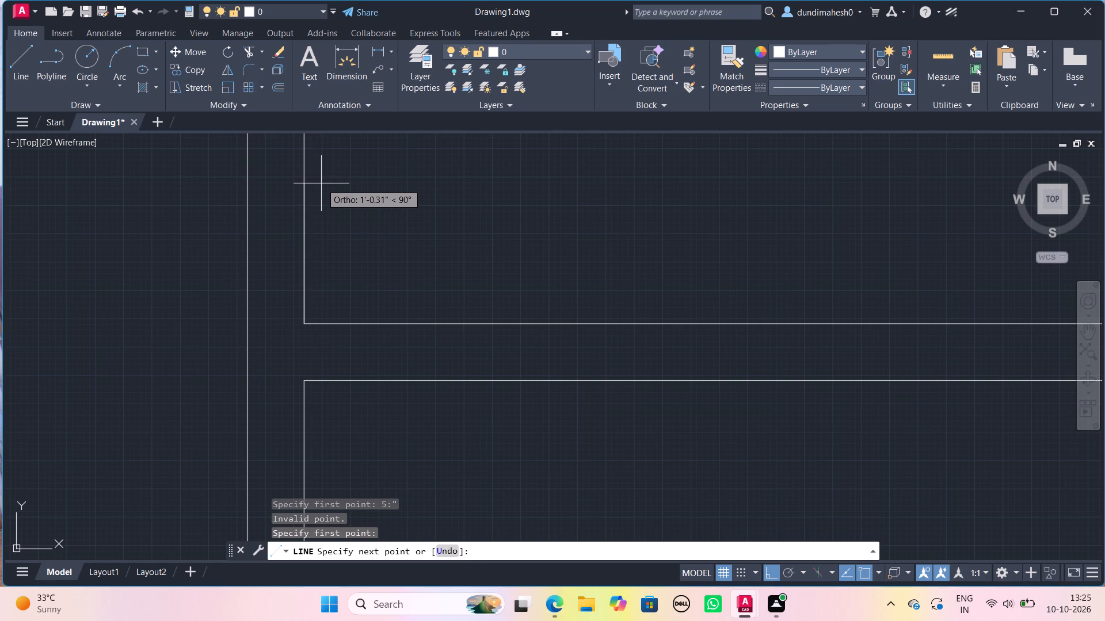
pyautogui.write('5"')
pyautogui.press('Return')
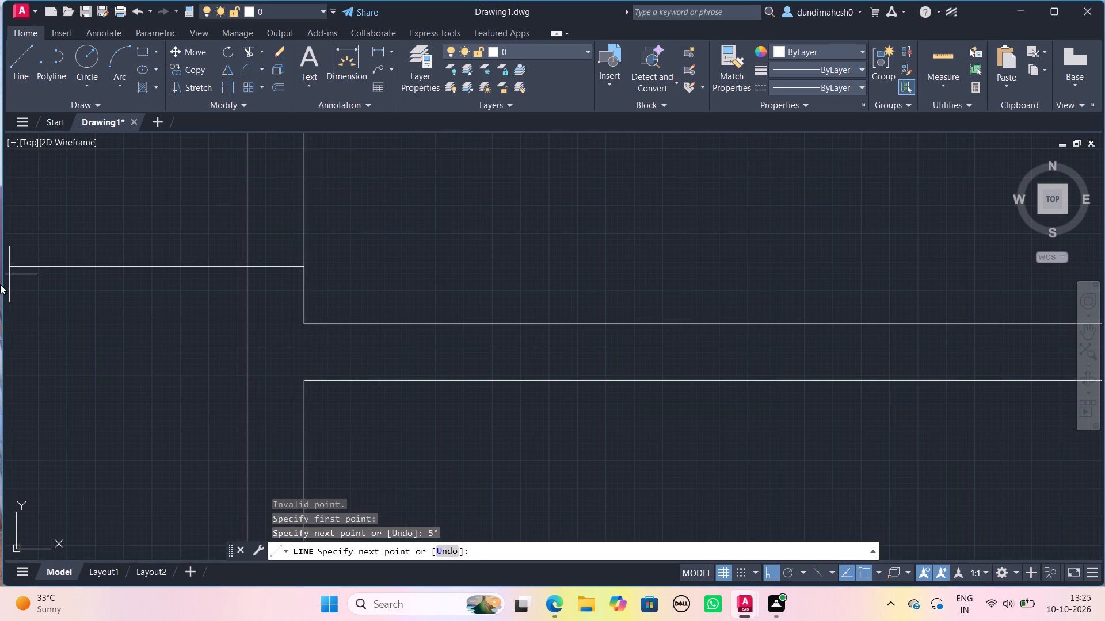
pyautogui.write('5"')
pyautogui.press('Return')
pyautogui.press('space')
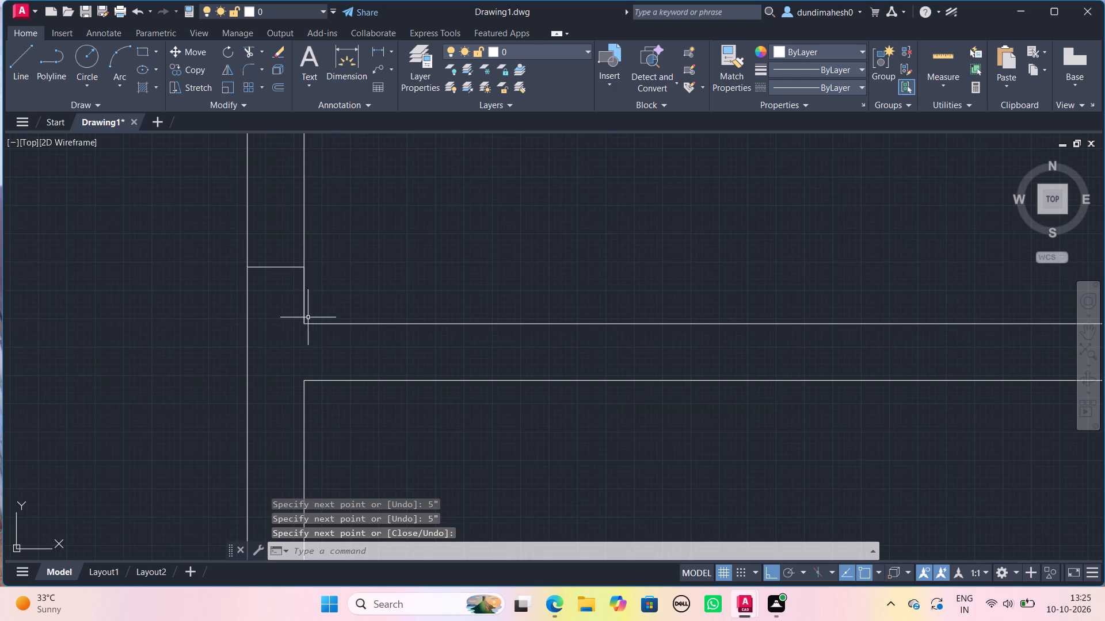
# Erase the 5" vertical guide line, keeping the short line across the central wall.
pyautogui.click(304, 317)
pyautogui.press('Delete')
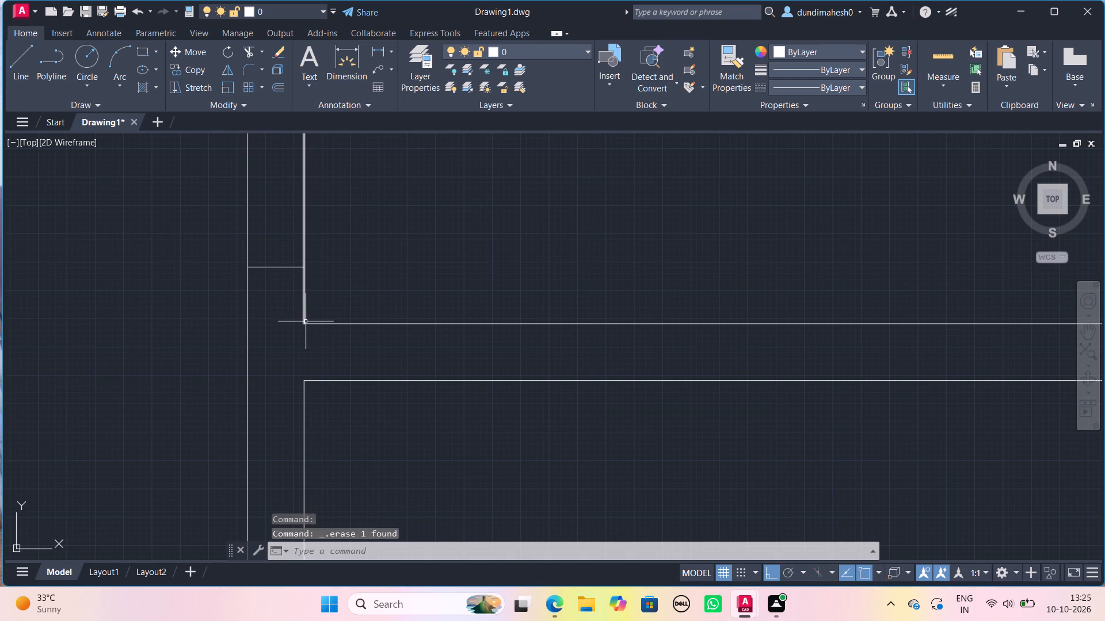
# Offset the short line across the central wall 3" upward to form the lower door jamb.
pyautogui.scroll(-1, 306, 321)
pyautogui.moveTo(306, 321); pyautogui.dragTo(397, 440, button='middle')
pyautogui.press('o')
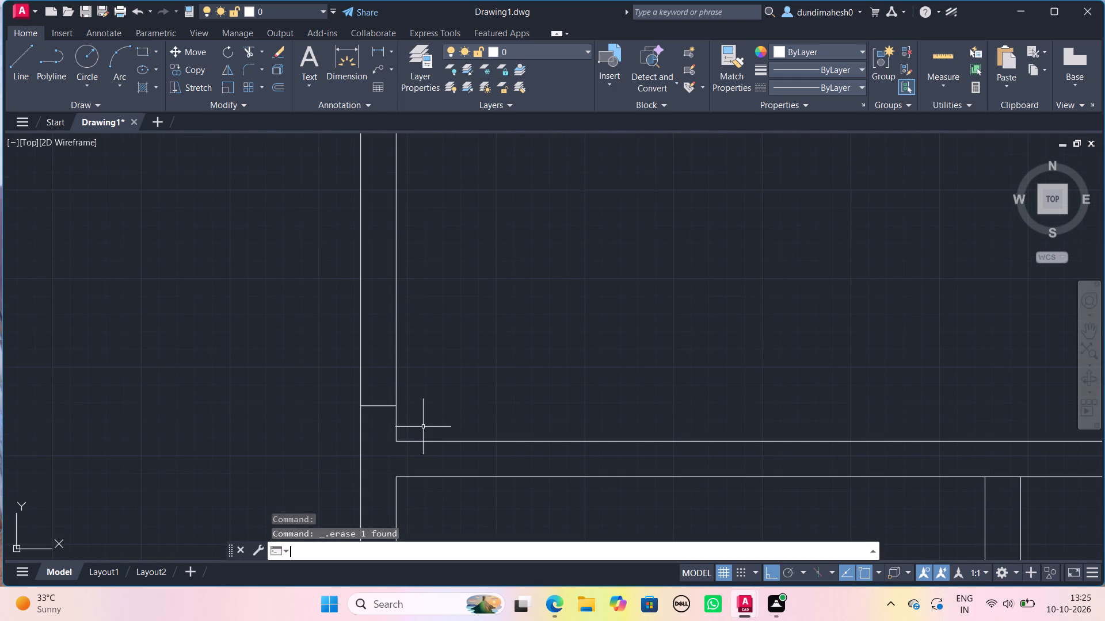
pyautogui.press('Return')
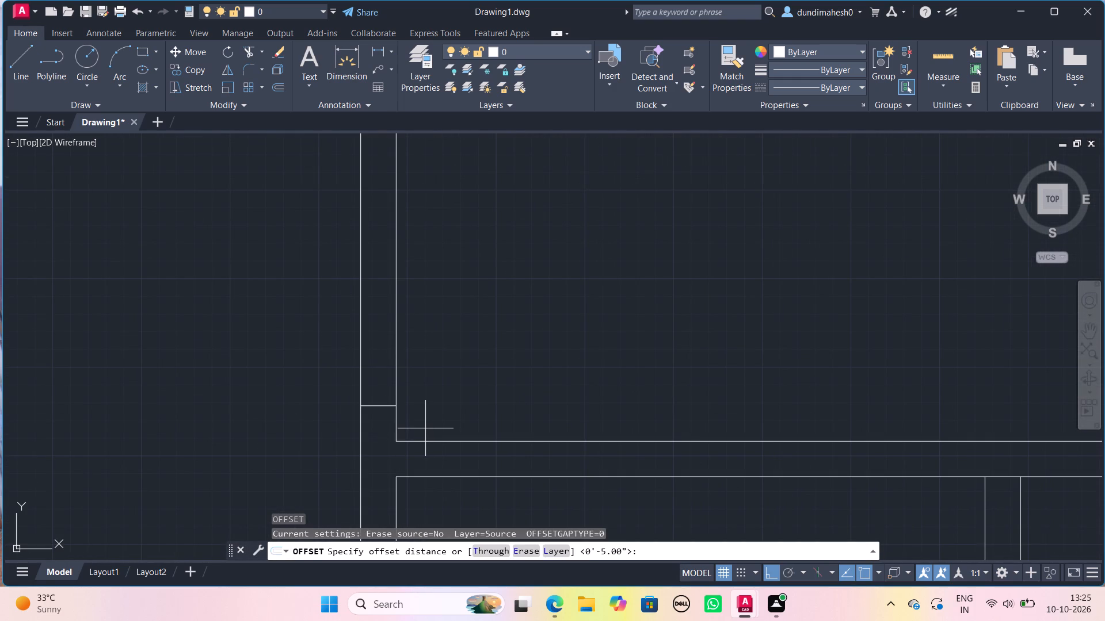
pyautogui.press('3')
pyautogui.hotkey('shift', '"')
pyautogui.press('Return')
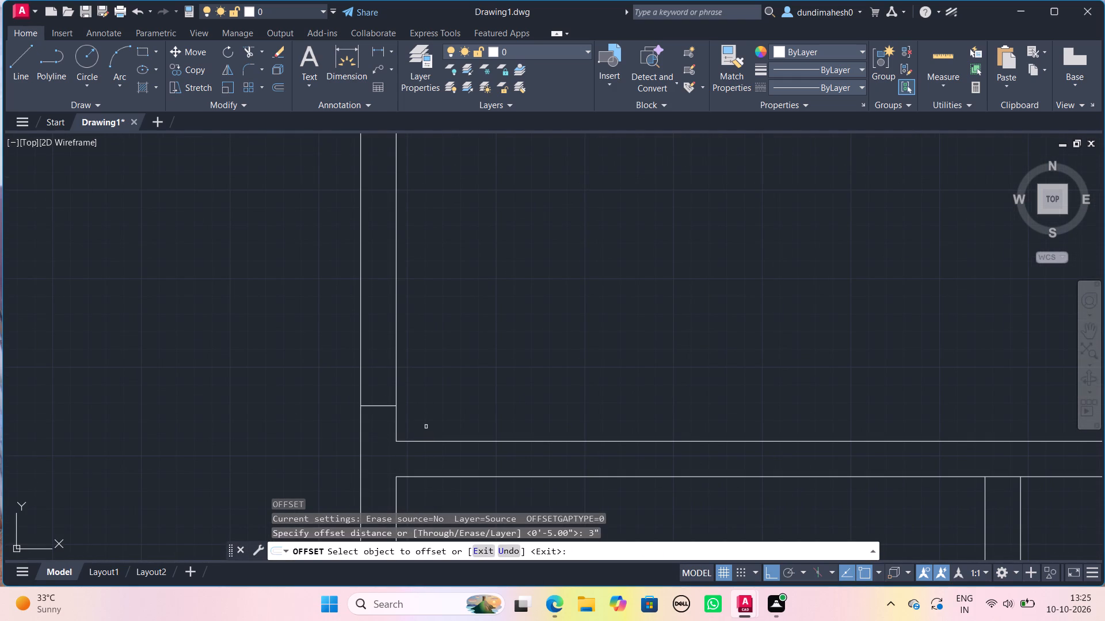
pyautogui.click(388, 402)
pyautogui.click(388, 405)
pyautogui.click(387, 393)
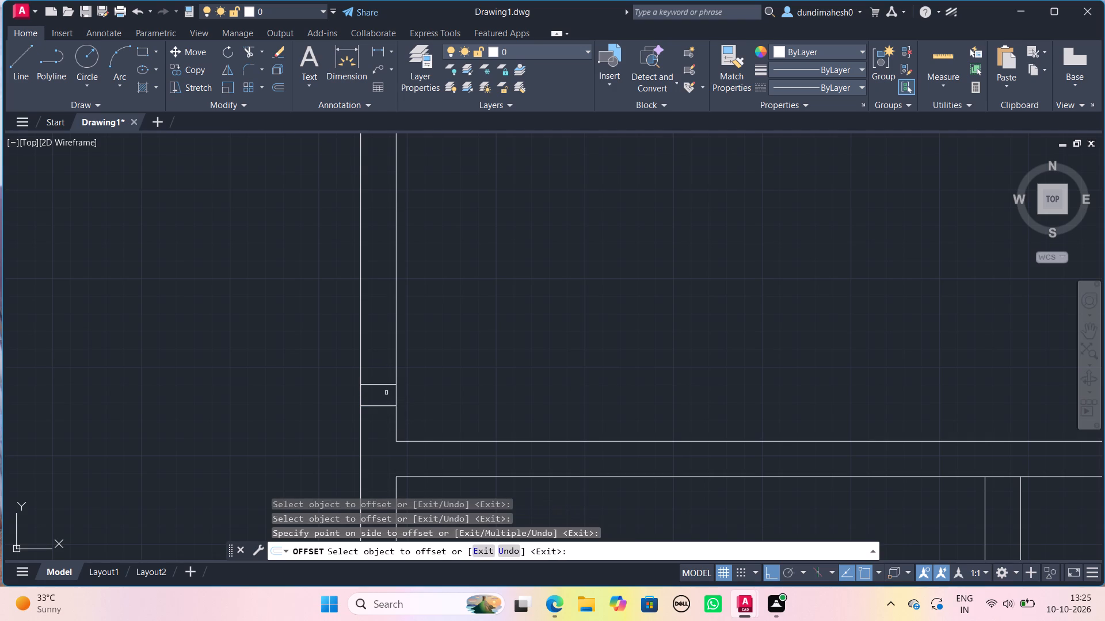
pyautogui.press('space')
# Offset the lower jamb's upper line 3' upward to mark the door opening's width.
pyautogui.press('space')
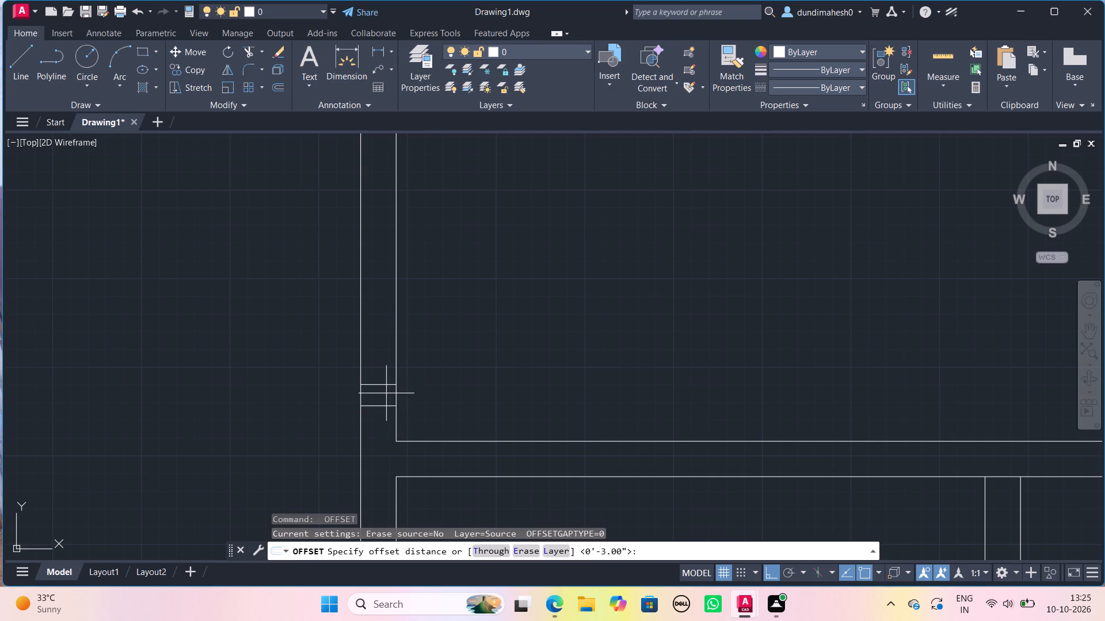
pyautogui.write("3'")
pyautogui.press('Return')
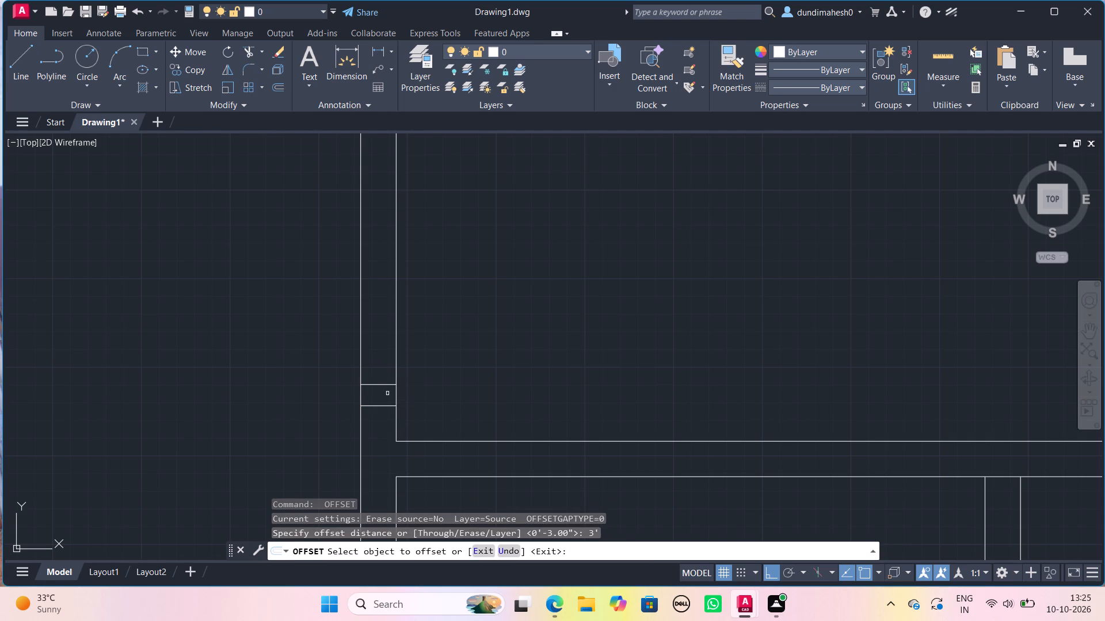
pyautogui.click(382, 384)
pyautogui.click(379, 339)
pyautogui.scroll(-2, 379, 328)
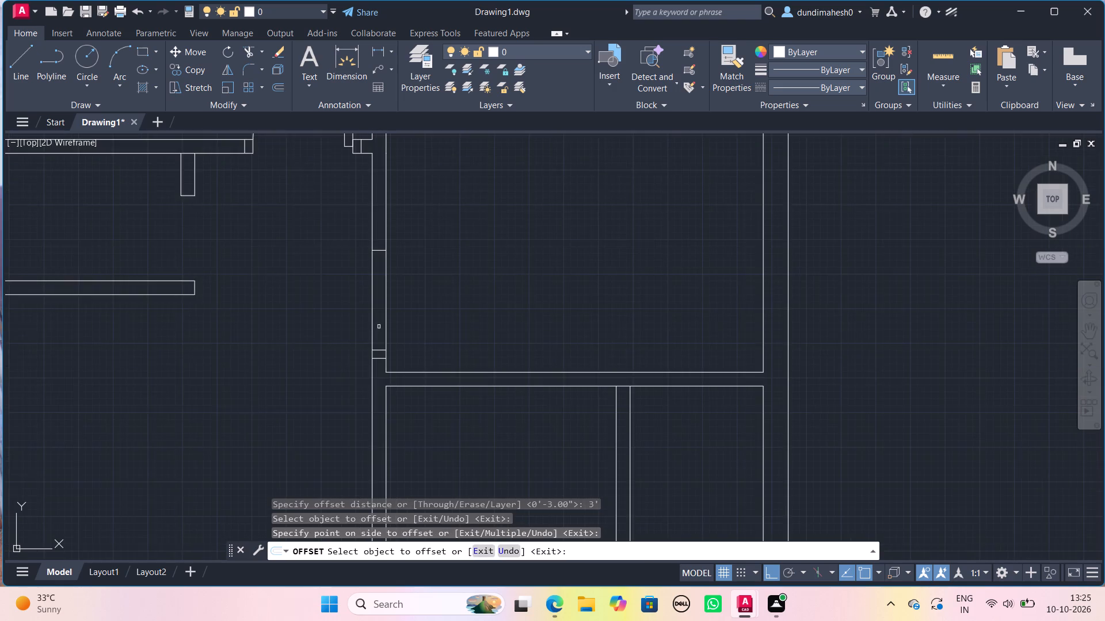
pyautogui.moveTo(379, 321); pyautogui.dragTo(403, 435, button='middle')
pyautogui.press('space')
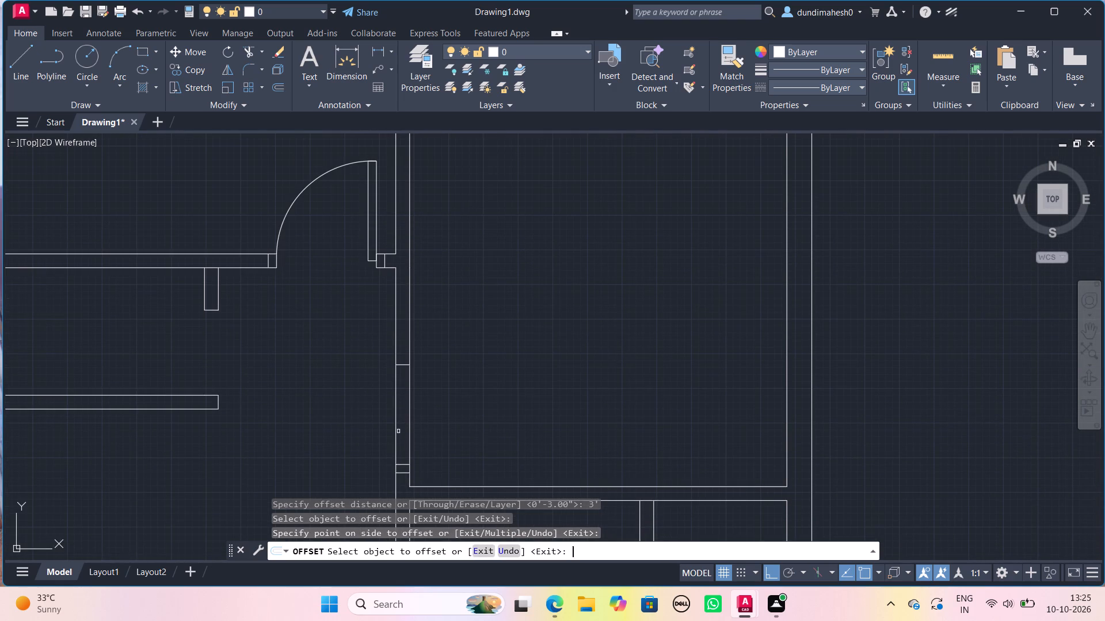
# Offset the line at the top of the door opening 3" upward to form the upper jamb.
pyautogui.press('space')
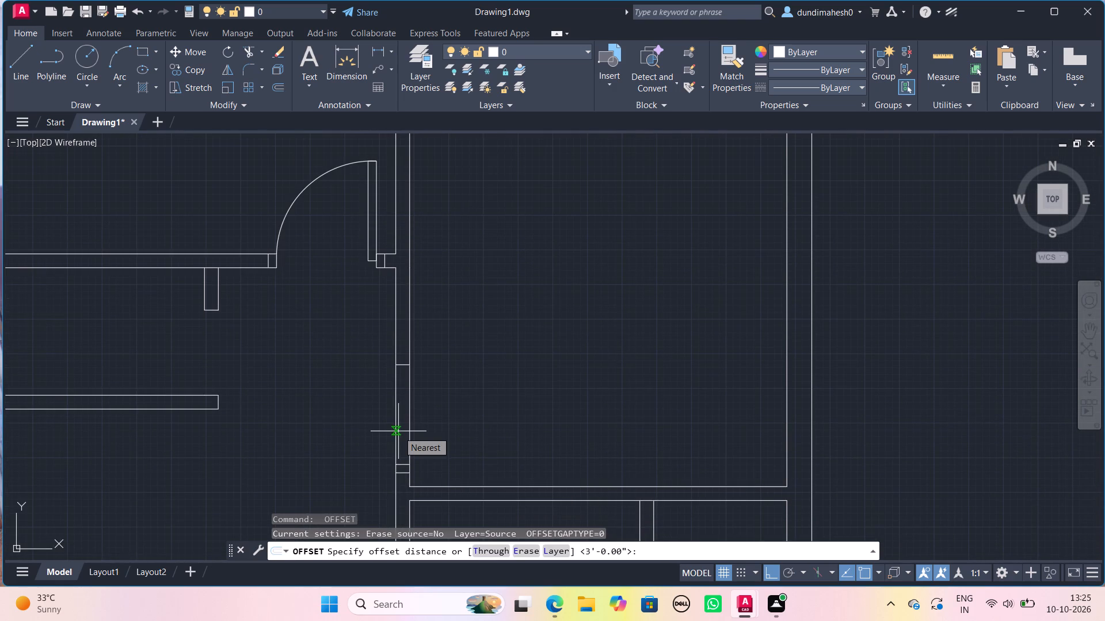
pyautogui.write('3"')
pyautogui.press('Return')
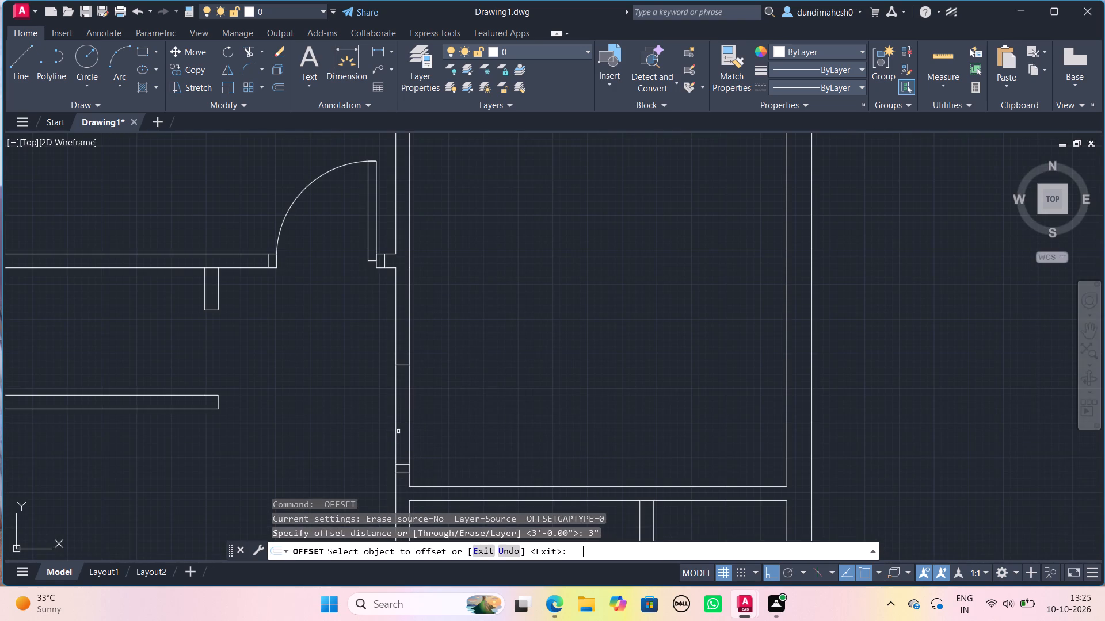
pyautogui.click(401, 363)
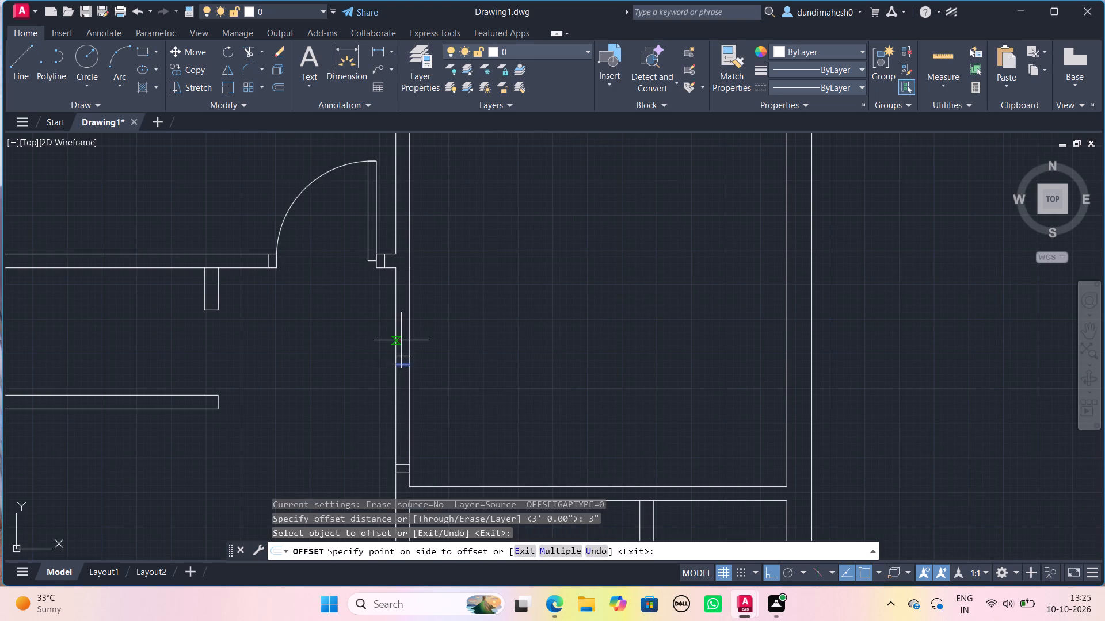
pyautogui.click(401, 340)
pyautogui.scroll(1, 401, 340)
pyautogui.press('space')
# Trim both central wall lines between the two jambs to open the 3' doorway into the upper right-hand room.
pyautogui.write('TRIM')
pyautogui.press('Return')
pyautogui.press('Return')
pyautogui.scroll(-2, 403, 350)
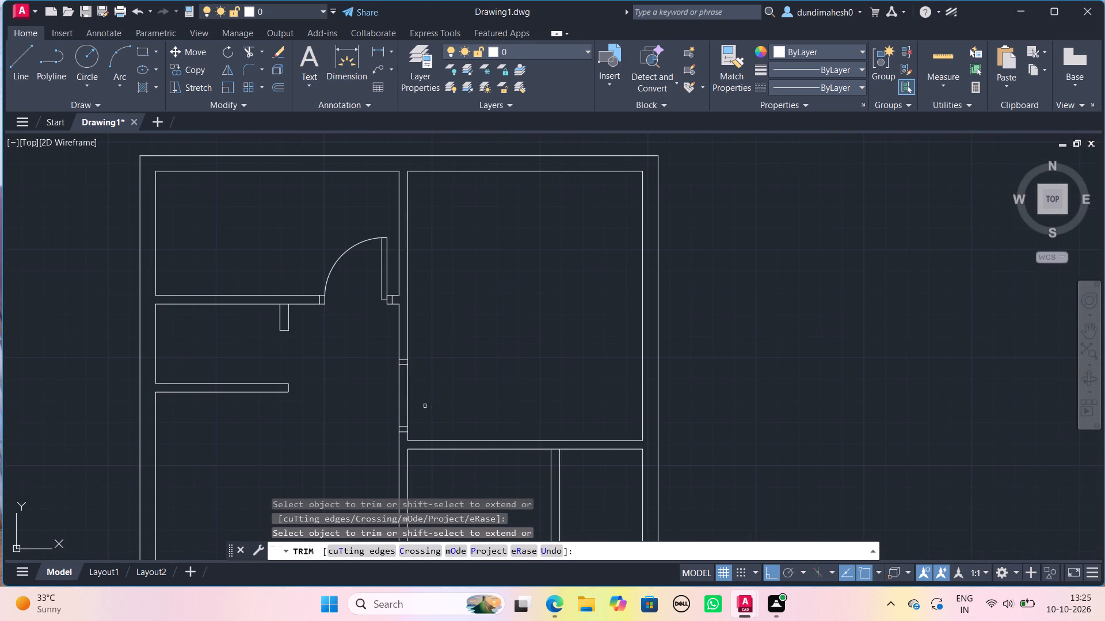
pyautogui.click(419, 396)
pyautogui.click(382, 387)
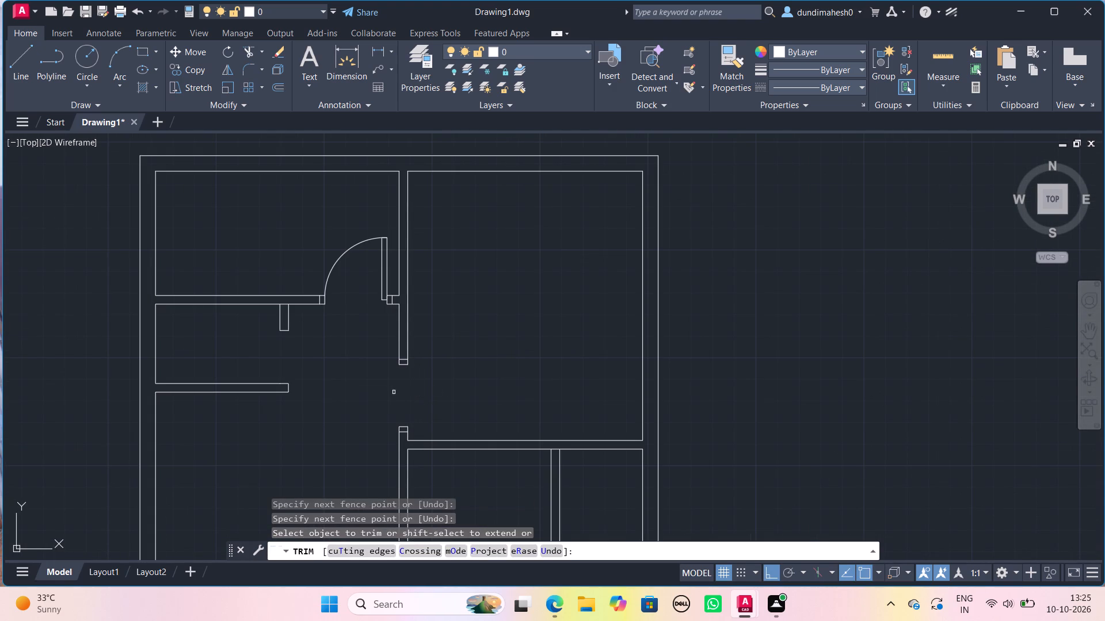
# Draw a 3' by 3" rectangular door leaf extending right into the room from the midpoint of the lower jamb's top edge.
pyautogui.press('space')
pyautogui.write('REC')
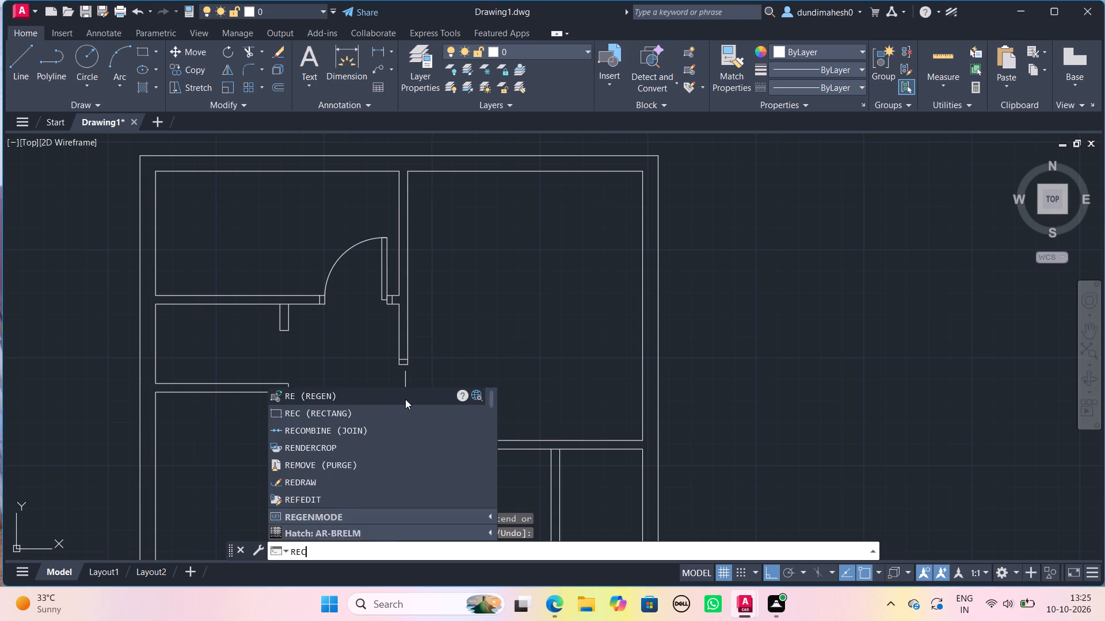
pyautogui.press('Return')
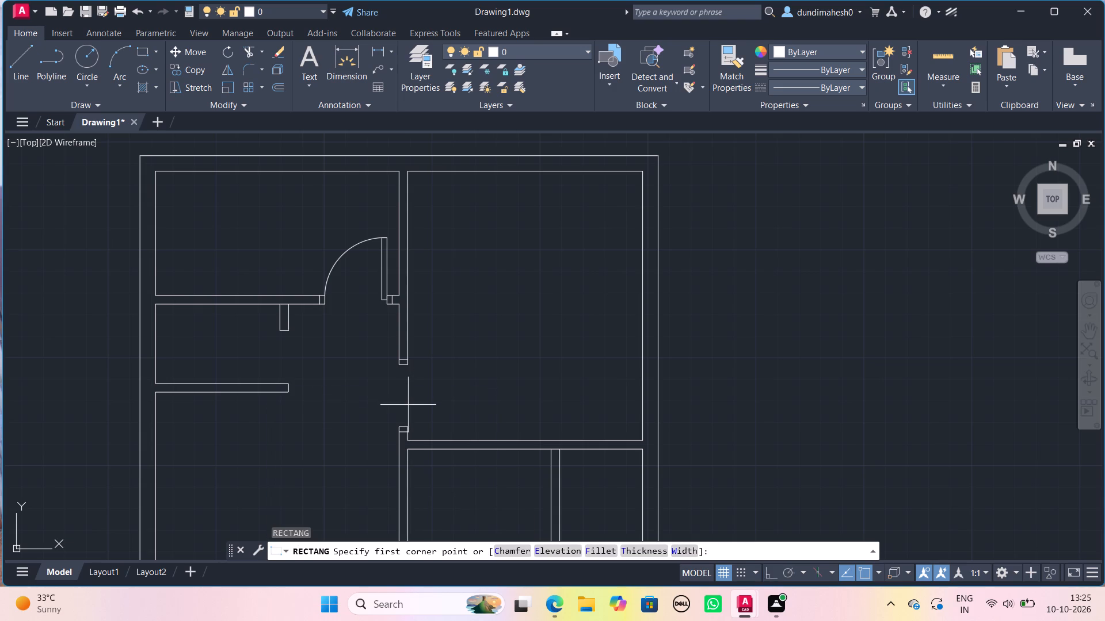
pyautogui.scroll(3, 409, 406)
pyautogui.moveTo(391, 505); pyautogui.dragTo(493, 250, button='middle')
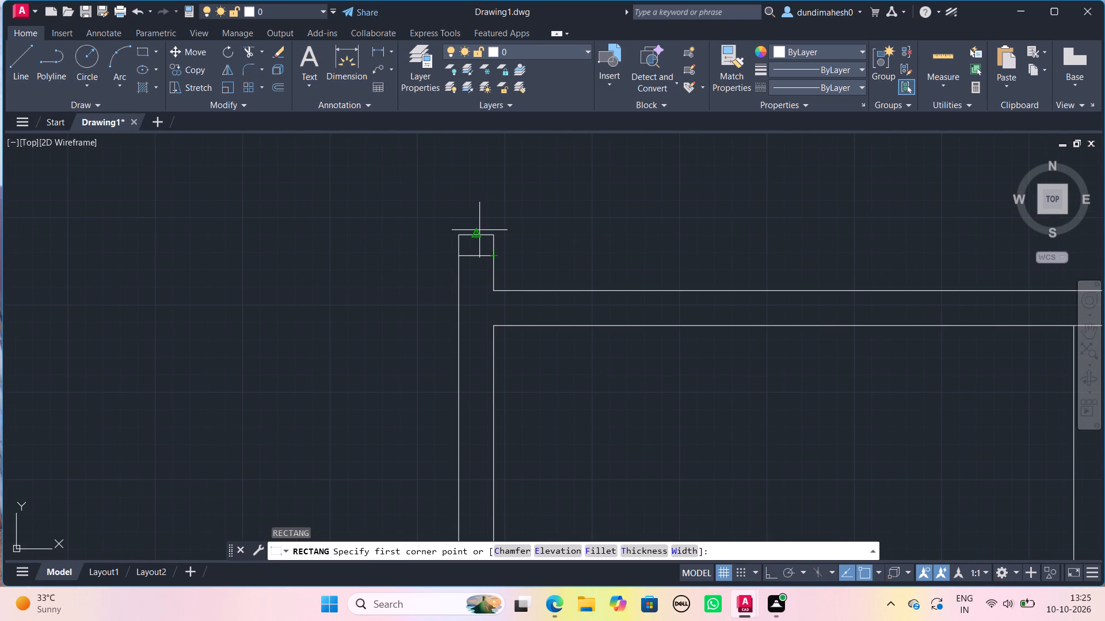
pyautogui.click(474, 233)
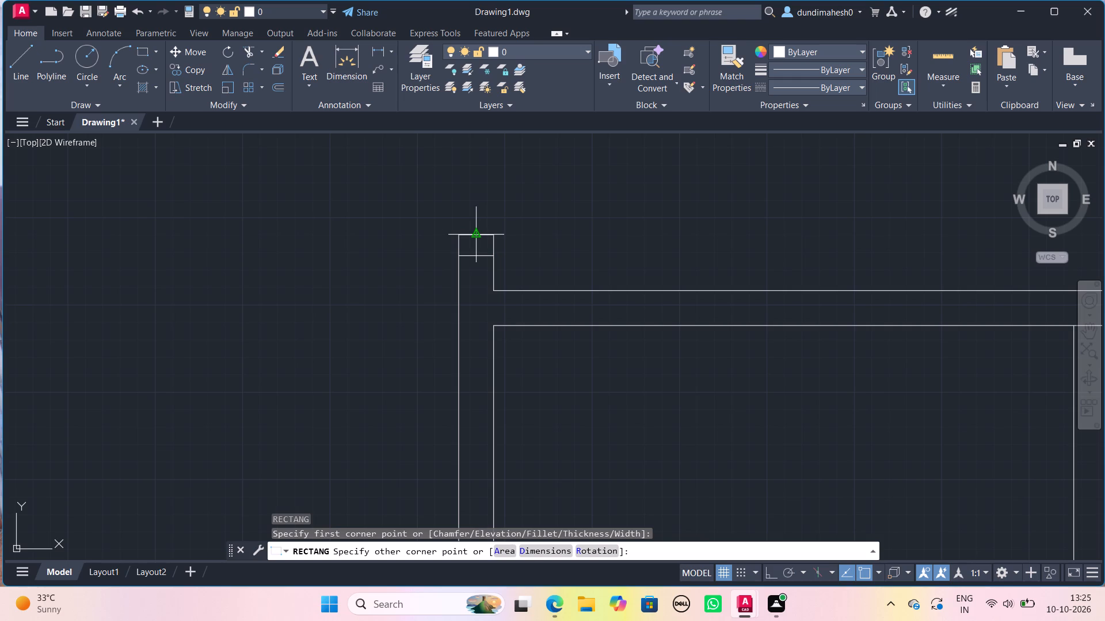
pyautogui.press('d')
pyautogui.press('Return')
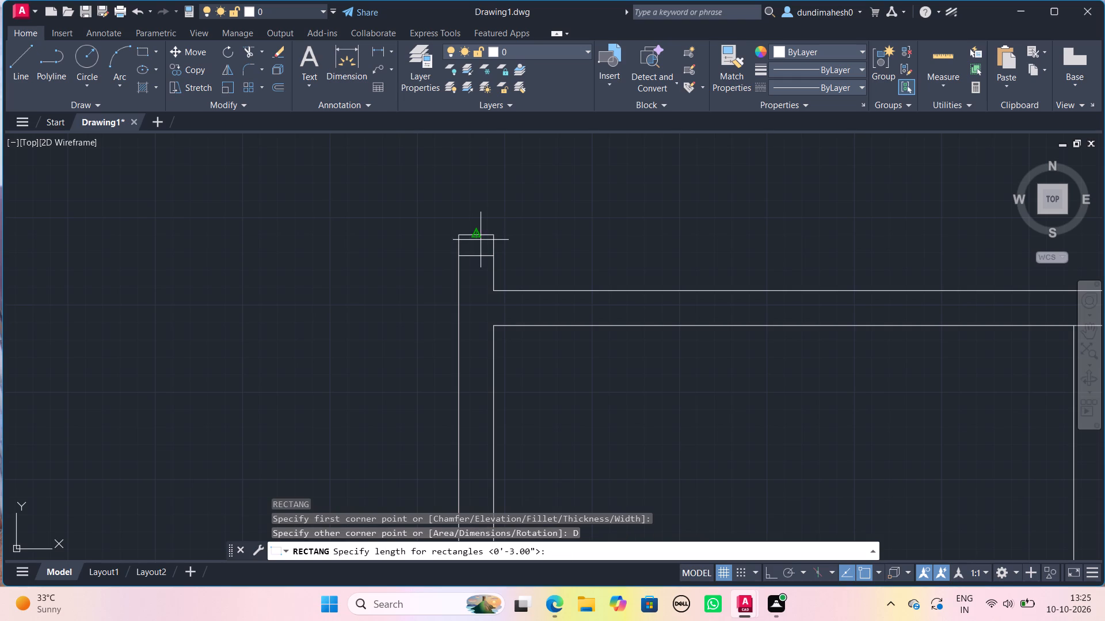
pyautogui.press('3')
pyautogui.press("'")
pyautogui.press('Return')
pyautogui.write('3"')
pyautogui.press('Return')
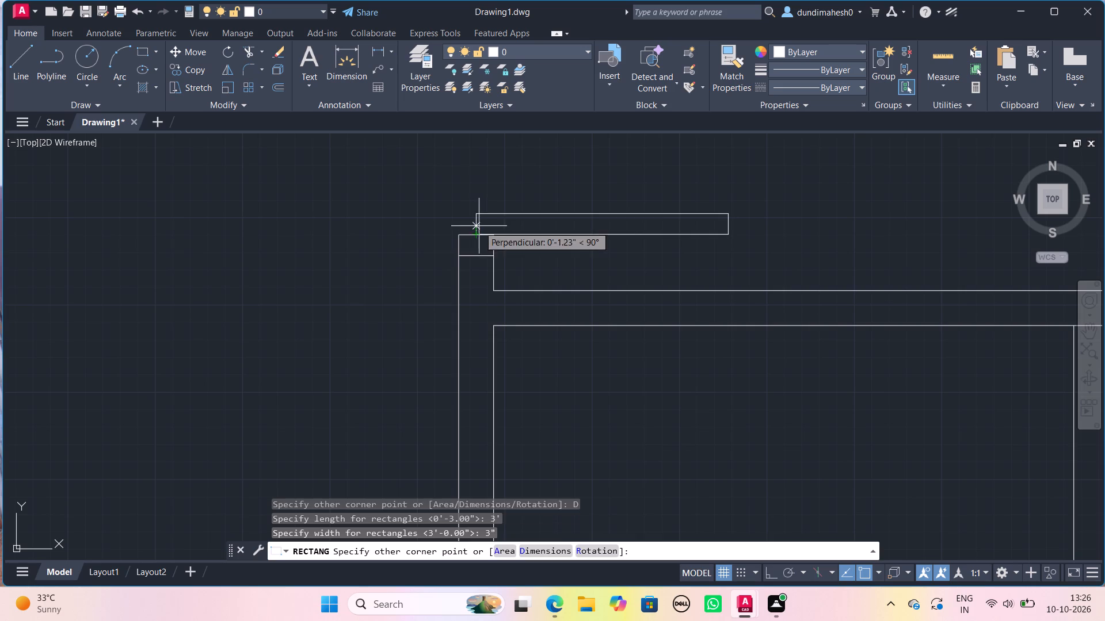
pyautogui.click(476, 205)
# Draw the door swing arc from the outer end of the new leaf to the upper jamb's corner.
pyautogui.write('ARC')
pyautogui.press('Return')
pyautogui.scroll(-2, 476, 205)
pyautogui.moveTo(483, 167); pyautogui.dragTo(512, 376, button='middle')
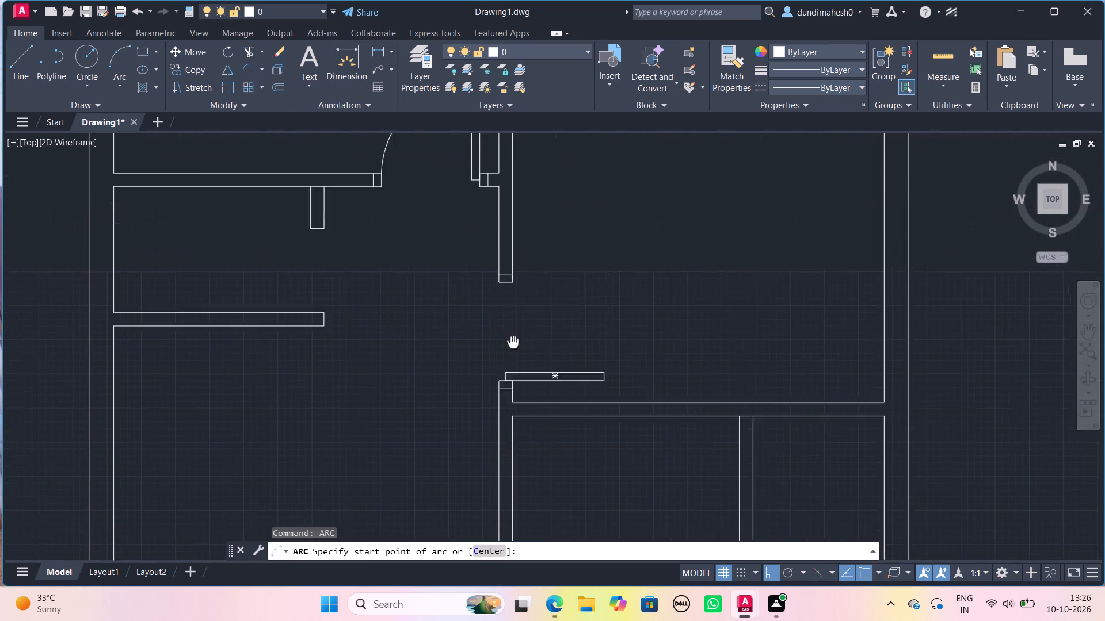
pyautogui.moveTo(512, 376); pyautogui.dragTo(510, 408, button='middle')
pyautogui.scroll(1, 571, 478)
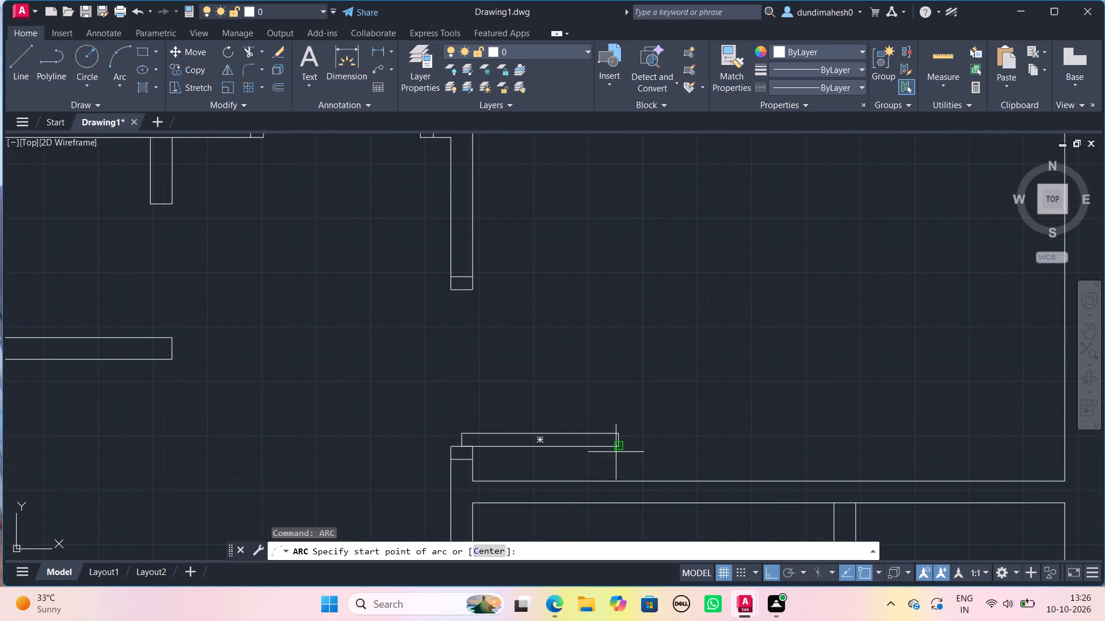
pyautogui.click(618, 450)
pyautogui.click(617, 432)
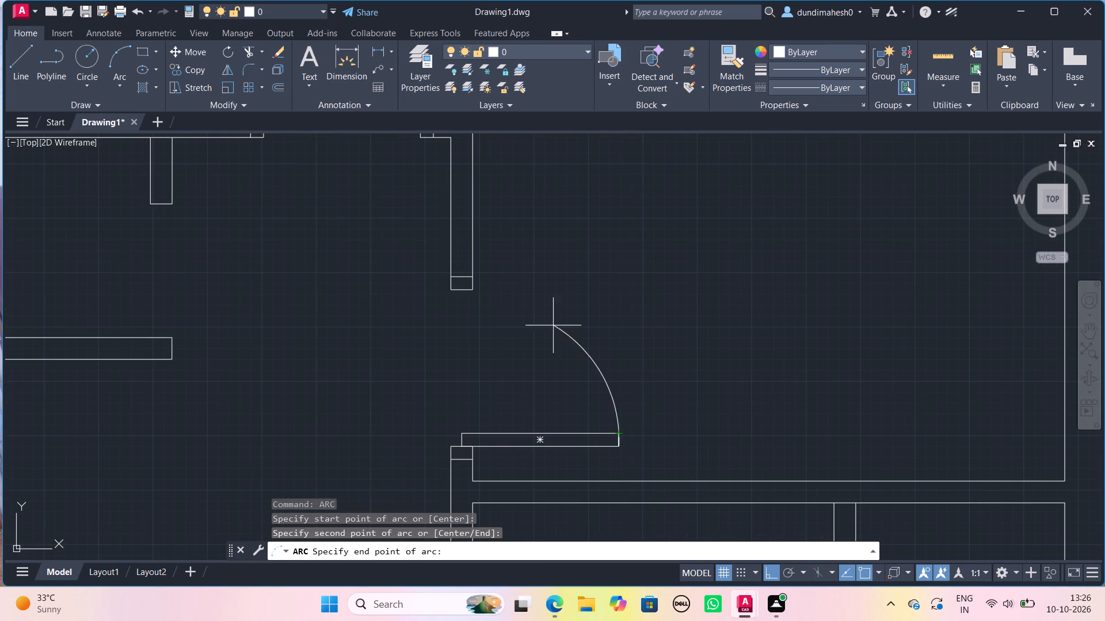
pyautogui.click(468, 289)
pyautogui.press('space')
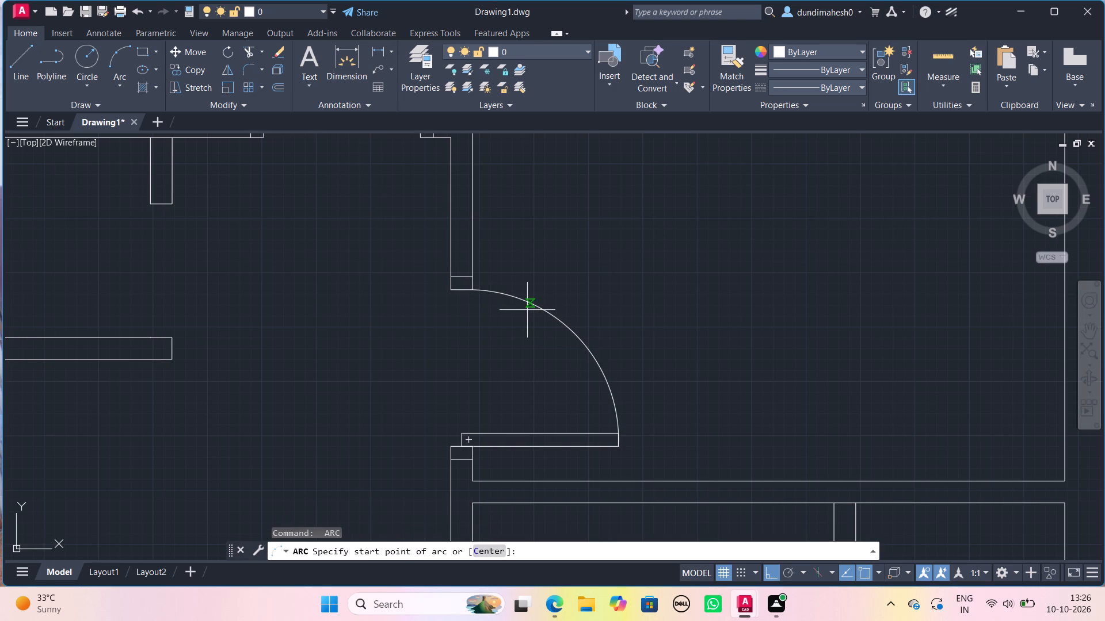
pyautogui.press('Escape')
# Trim the wall line segments closing both ends of the partition between the two small rooms below the upper right-hand room.
pyautogui.scroll(-3, 527, 310)
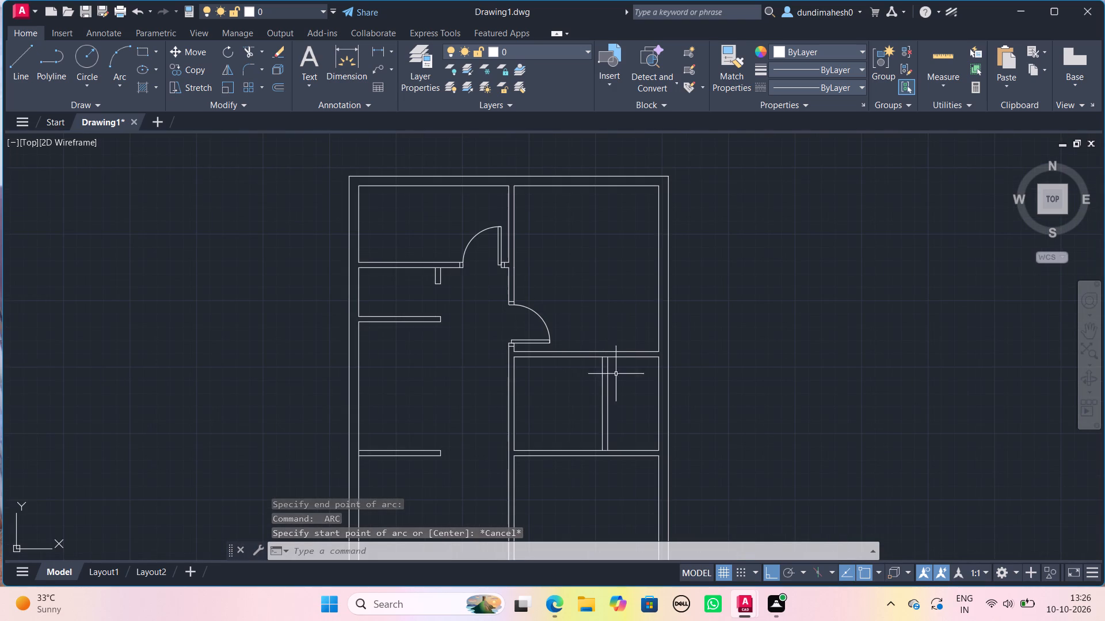
pyautogui.scroll(2, 624, 379)
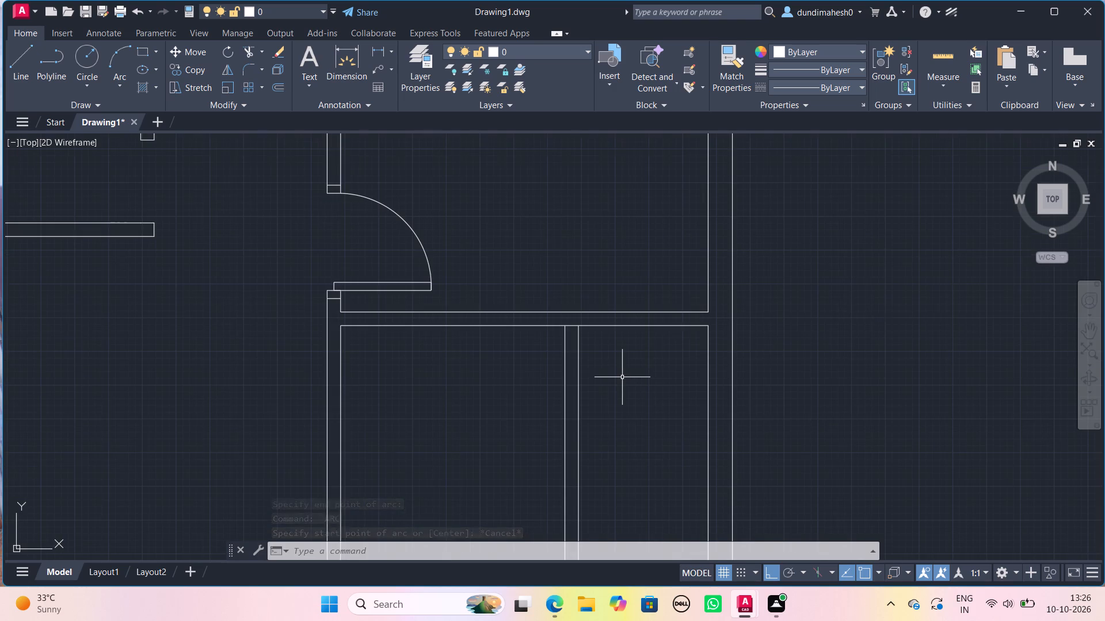
pyautogui.write('TRIM')
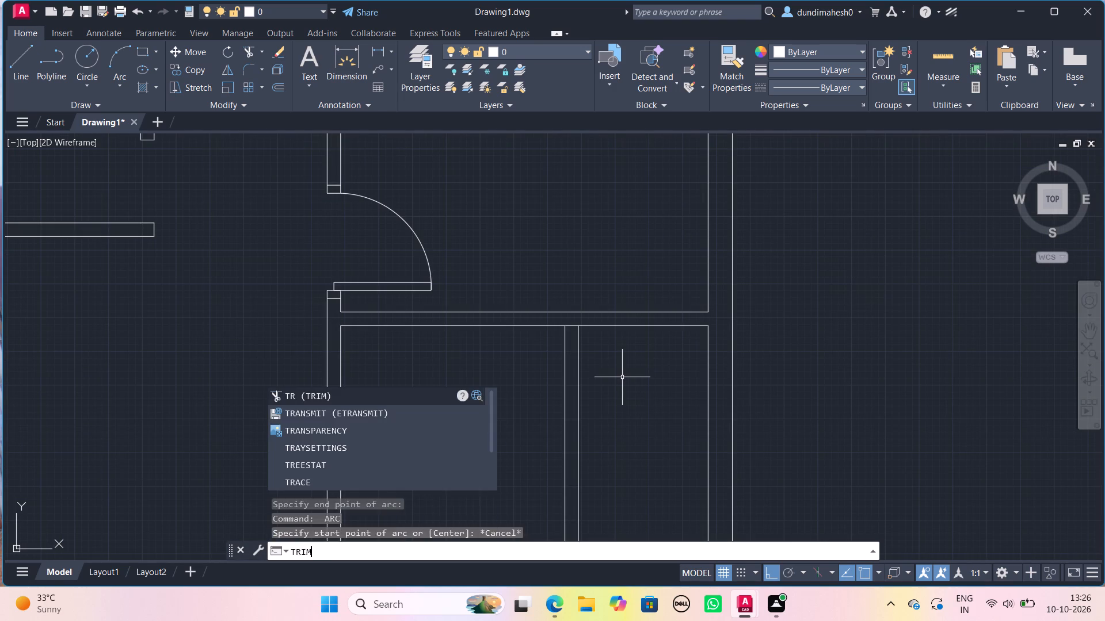
pyautogui.press('Return')
pyautogui.press('Return')
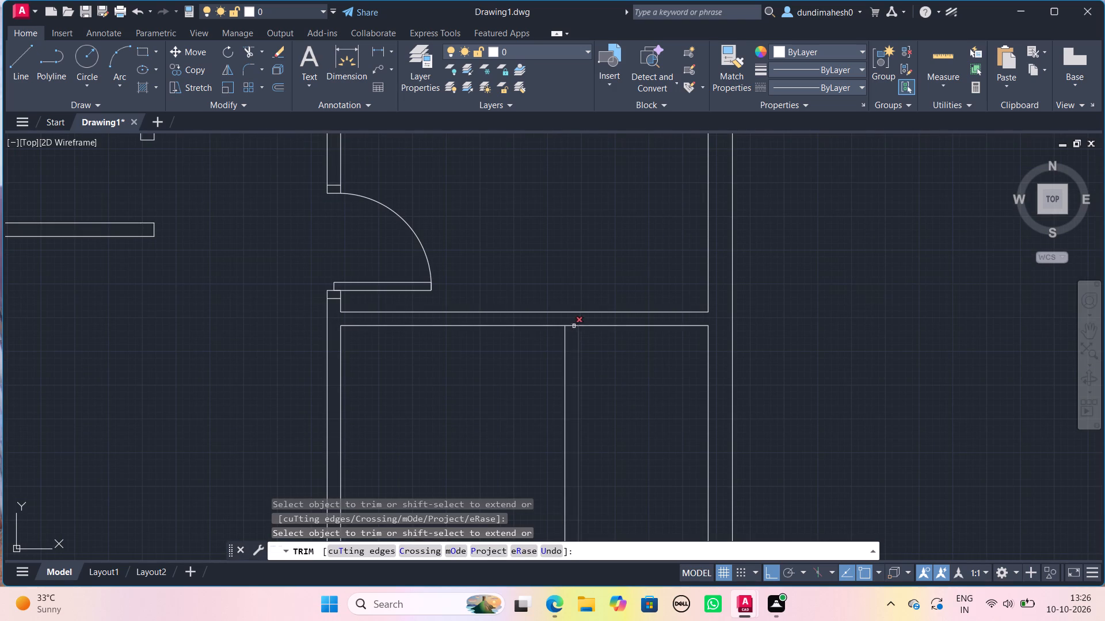
pyautogui.click(570, 324)
pyautogui.scroll(-3, 571, 325)
pyautogui.scroll(3, 598, 395)
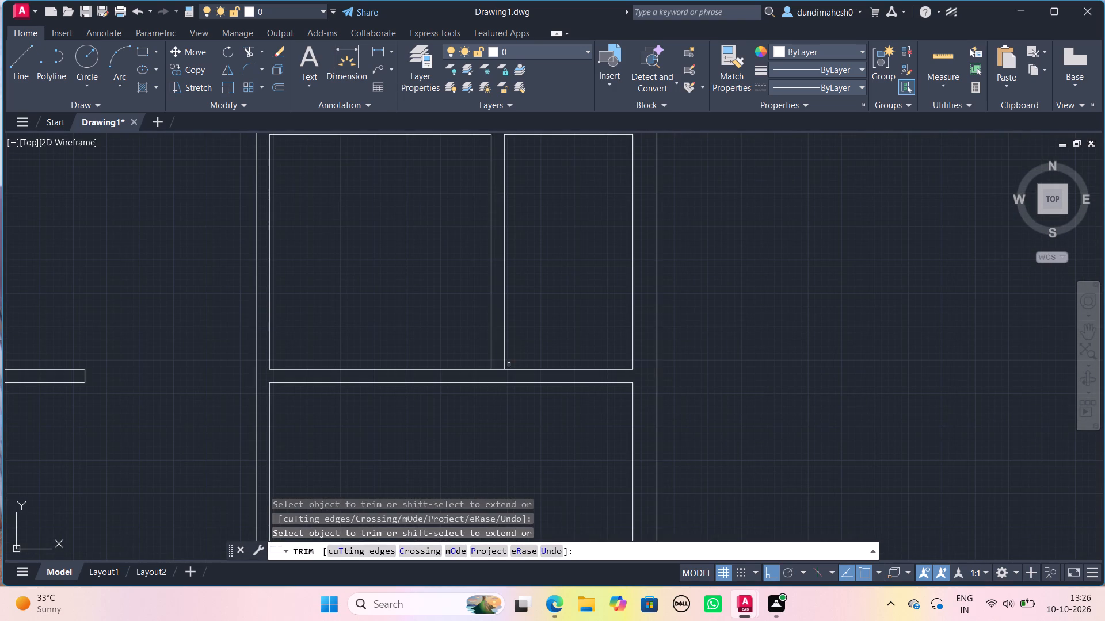
pyautogui.click(501, 370)
pyautogui.scroll(-3, 501, 370)
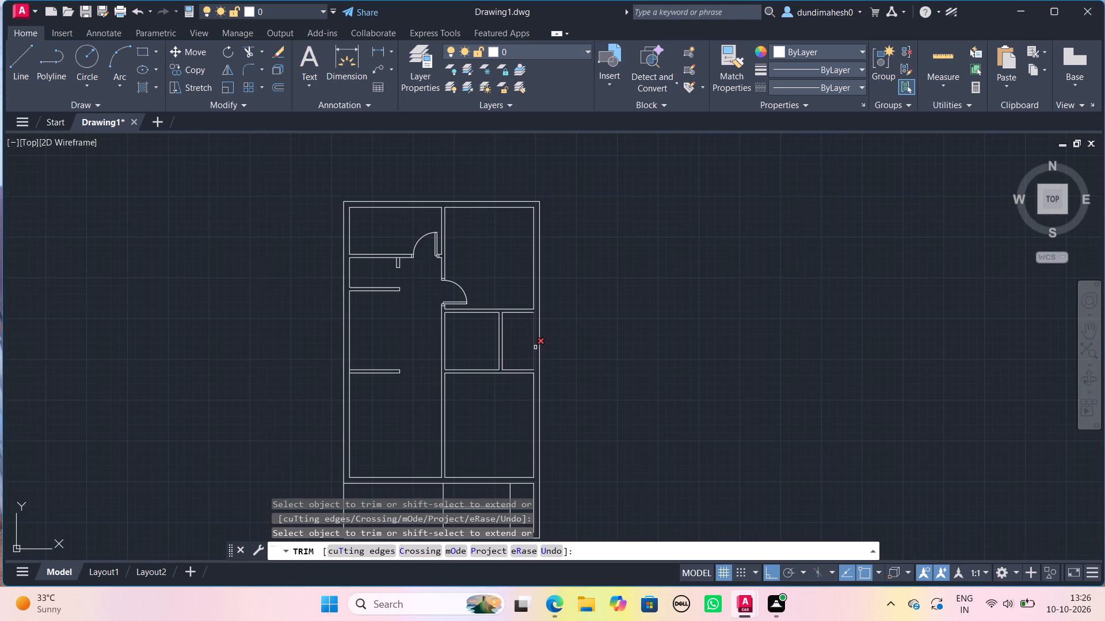
pyautogui.moveTo(535, 347); pyautogui.dragTo(562, 386, button='middle')
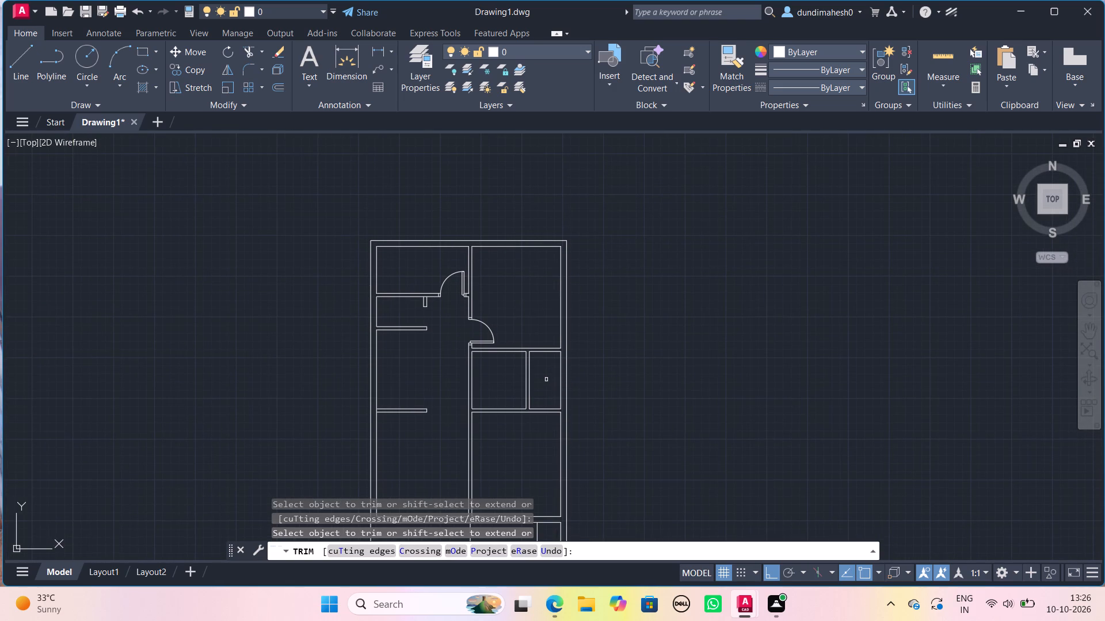
pyautogui.press('Escape')
# Draw a line from the small right-hand room's top-left corner 4" right, continuing 5" up across the wall.
pyautogui.scroll(2, 547, 382)
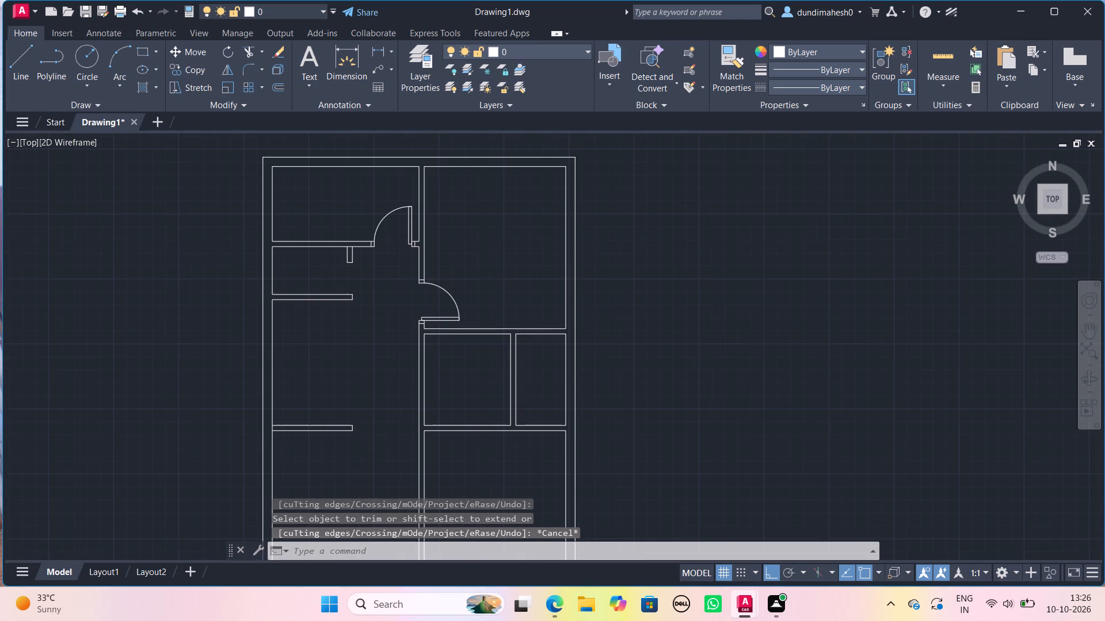
pyautogui.press('l')
pyautogui.press('Return')
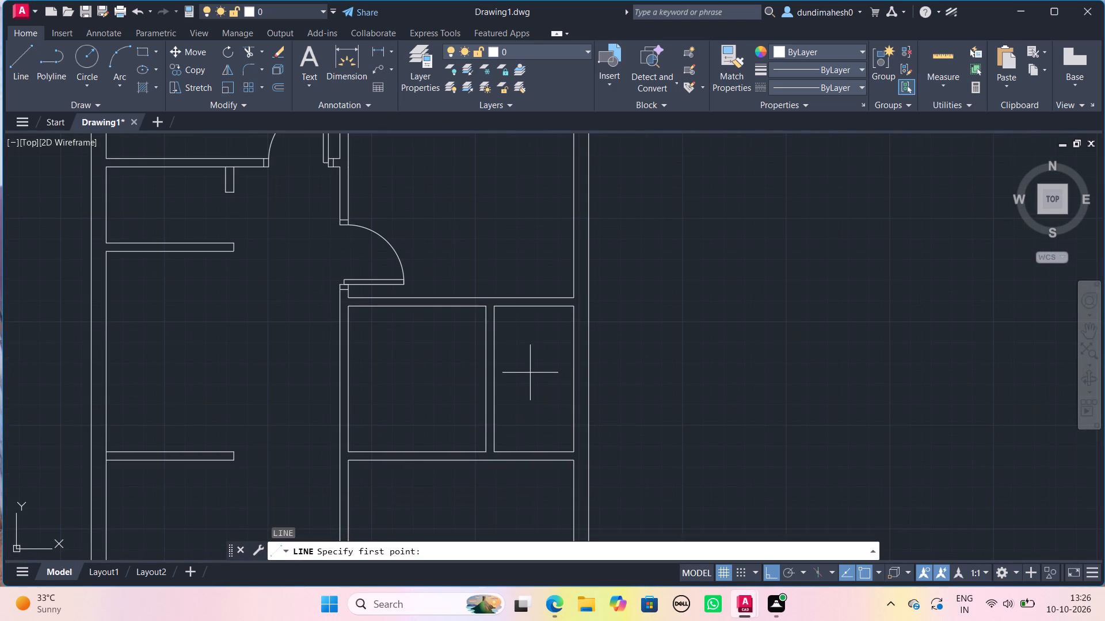
pyautogui.scroll(1, 517, 358)
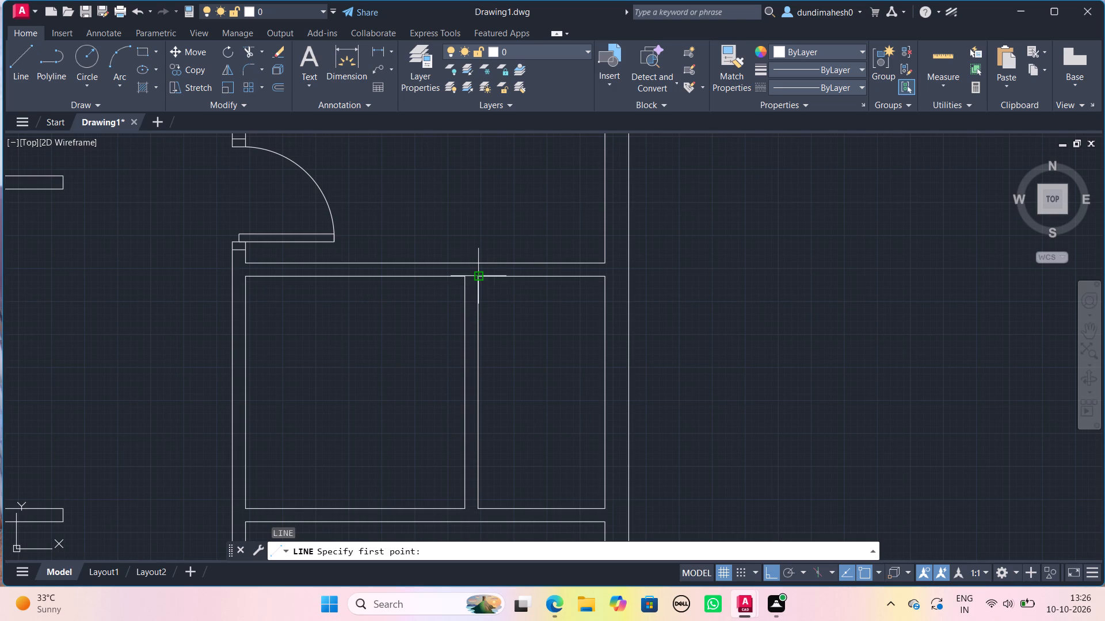
pyautogui.click(477, 278)
pyautogui.press('4')
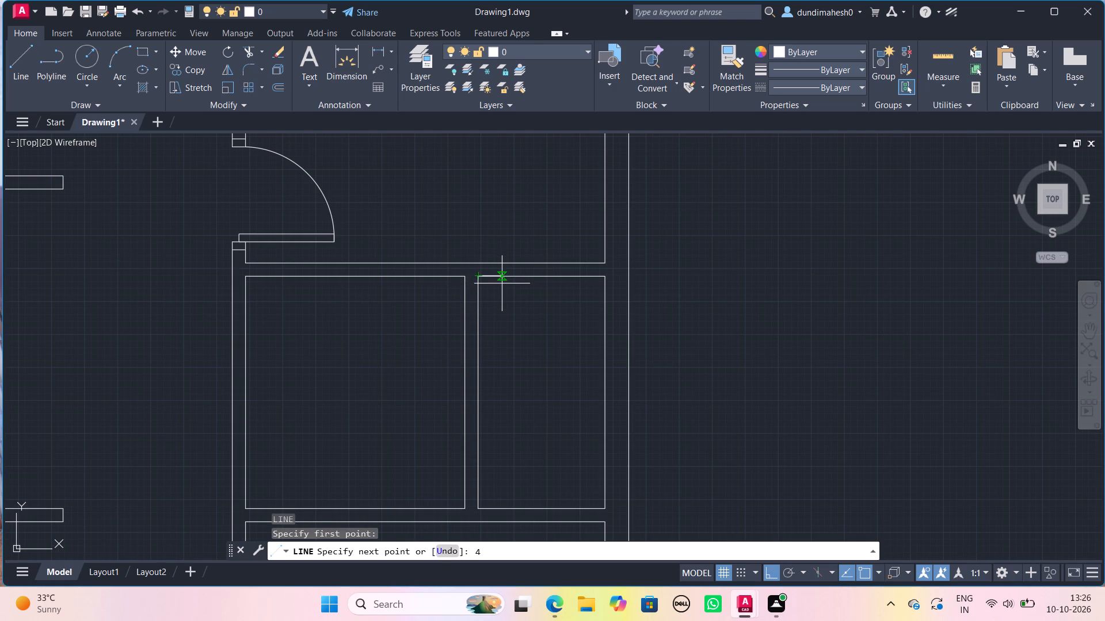
pyautogui.hotkey('shift', '"')
pyautogui.press('Return')
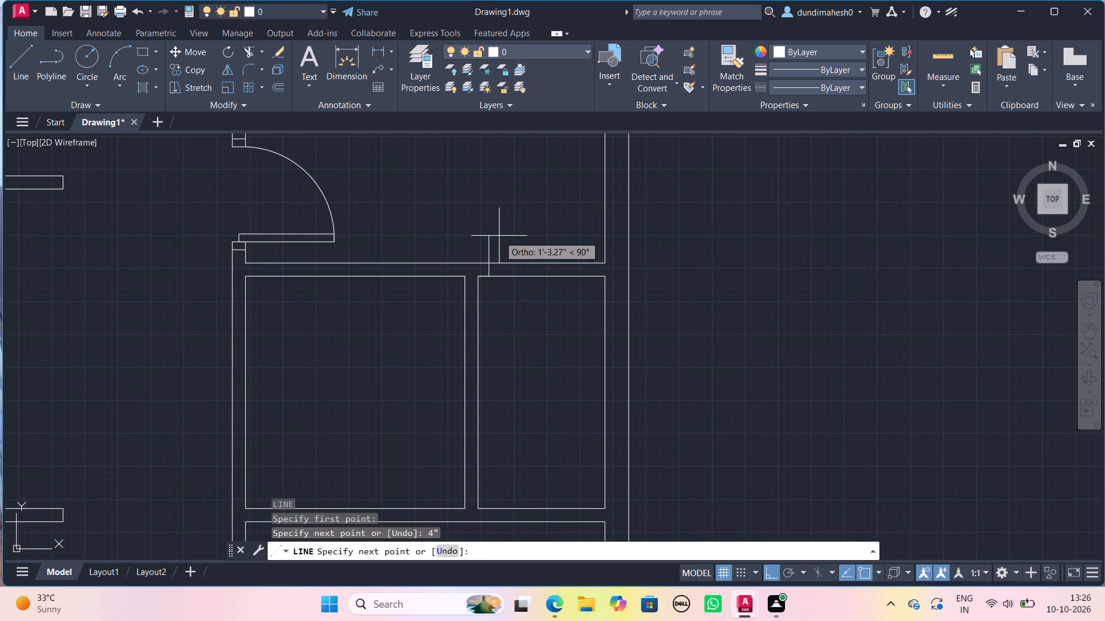
pyautogui.press('5')
pyautogui.hotkey('shift', '"')
pyautogui.press('Return')
pyautogui.press('space')
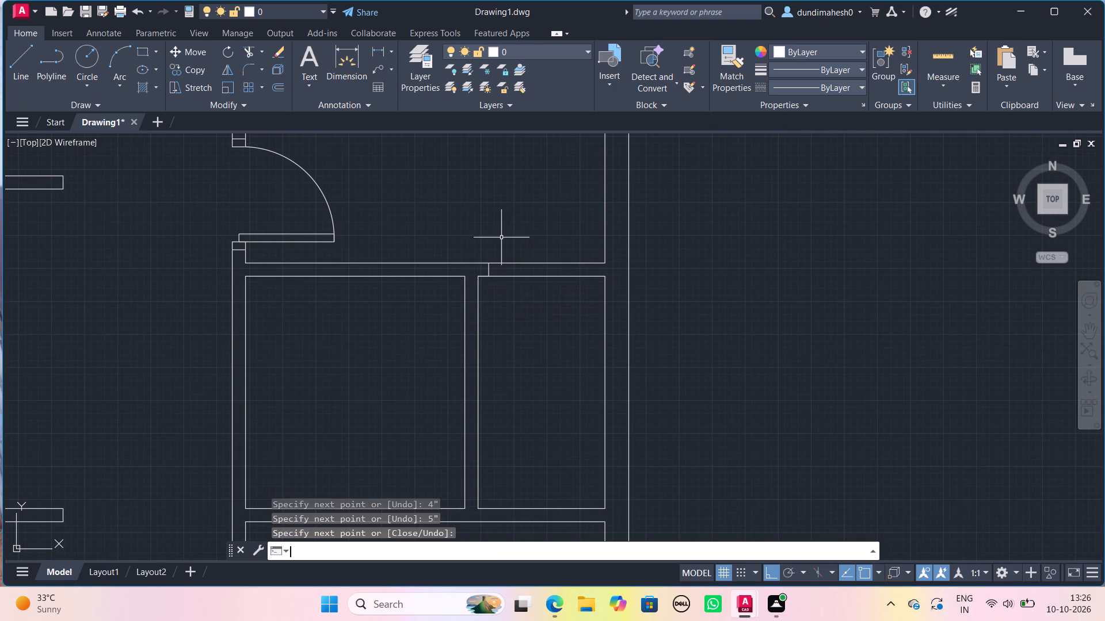
# Delete the 4" horizontal helper line at the small right-hand room's top-left corner.
pyautogui.scroll(3, 498, 309)
pyautogui.click(437, 183)
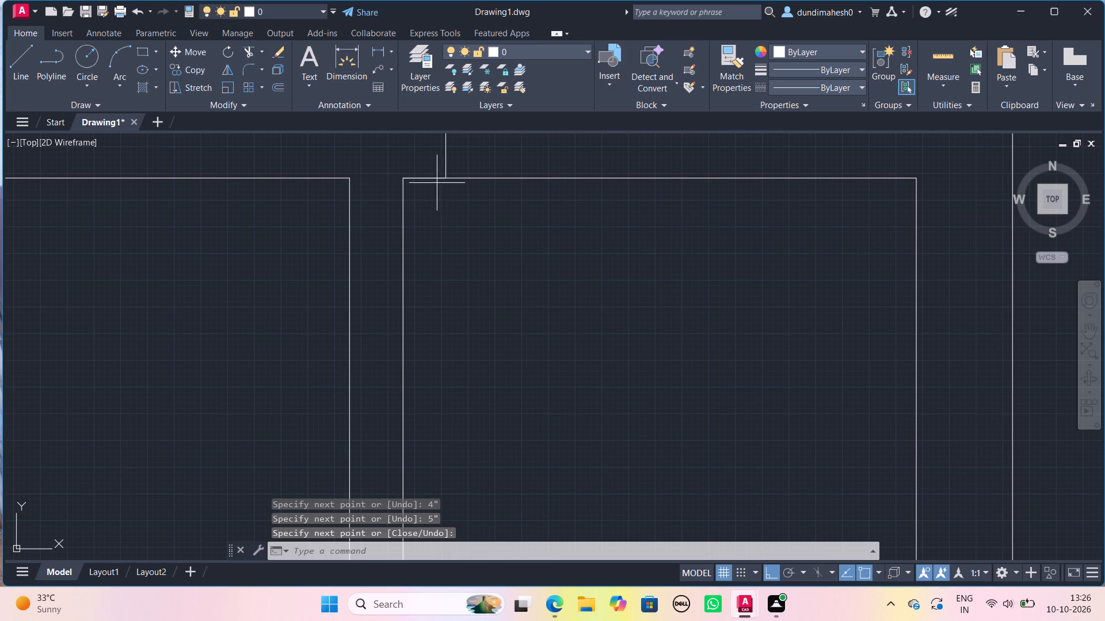
pyautogui.click(433, 171)
pyautogui.press('Escape')
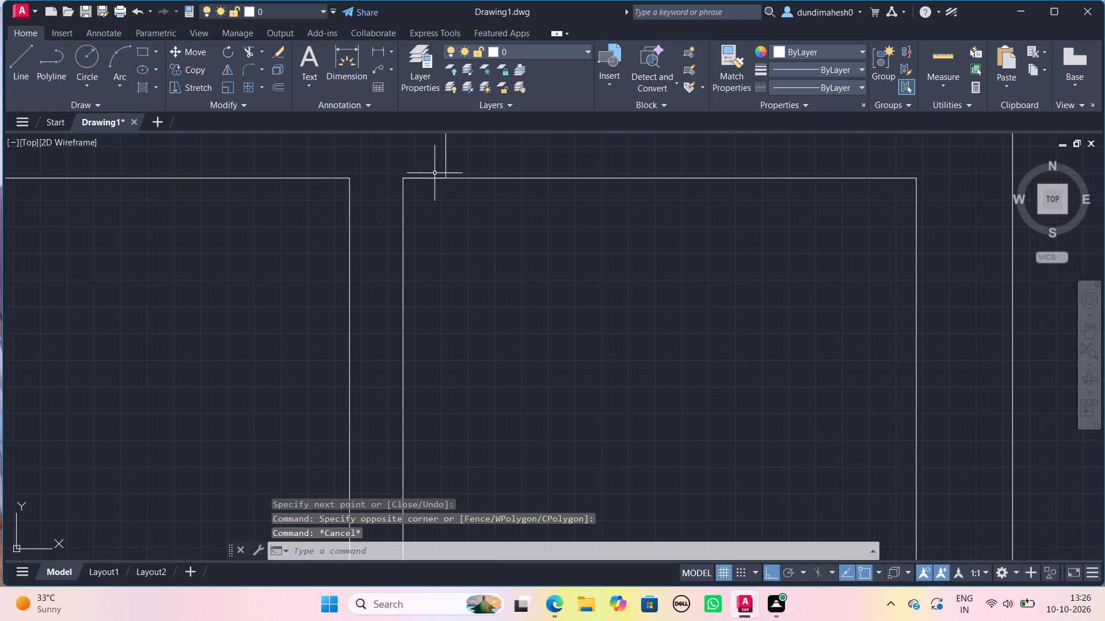
pyautogui.click(433, 179)
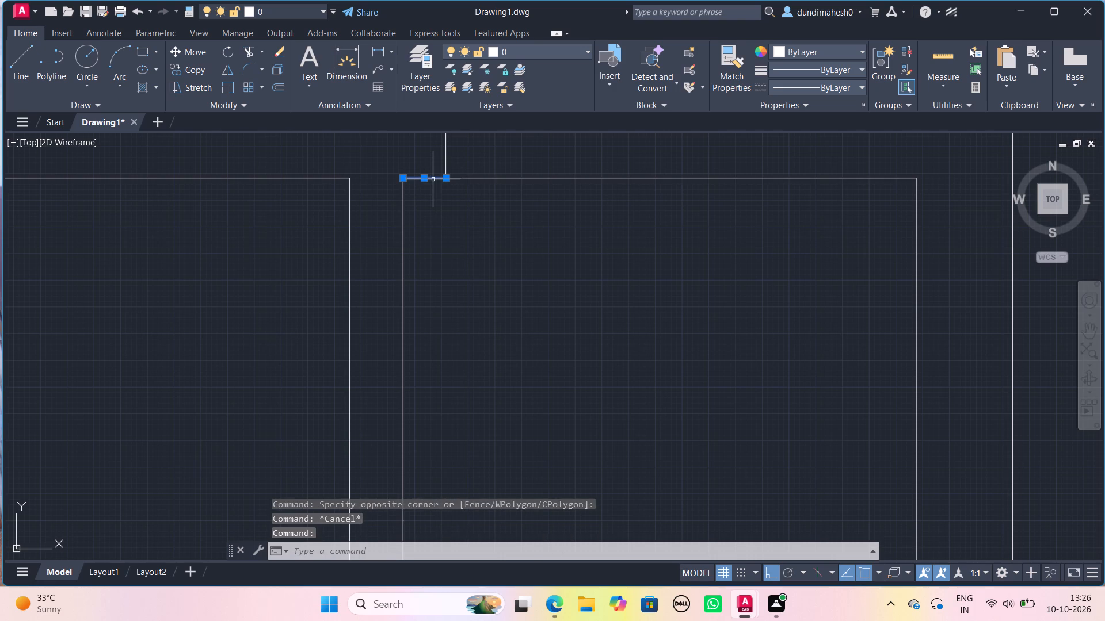
pyautogui.press('Delete')
# Offset the short line across the horizontal wall 3" to the right to form the left door jamb.
pyautogui.scroll(-1, 433, 179)
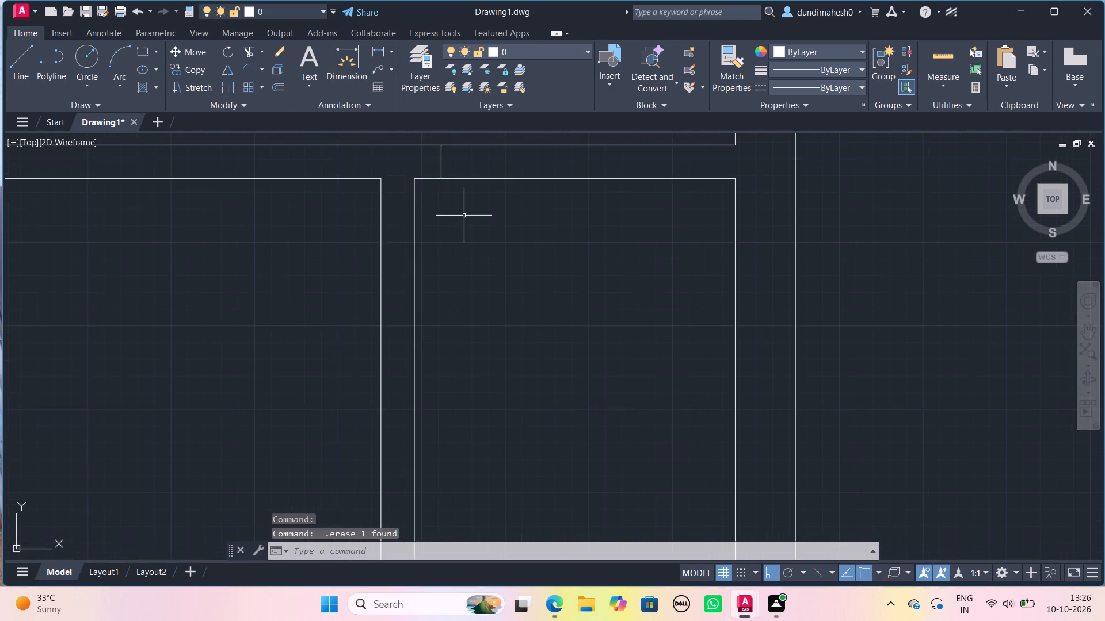
pyautogui.moveTo(485, 237); pyautogui.dragTo(515, 493, button='middle')
pyautogui.press('o')
pyautogui.press('Return')
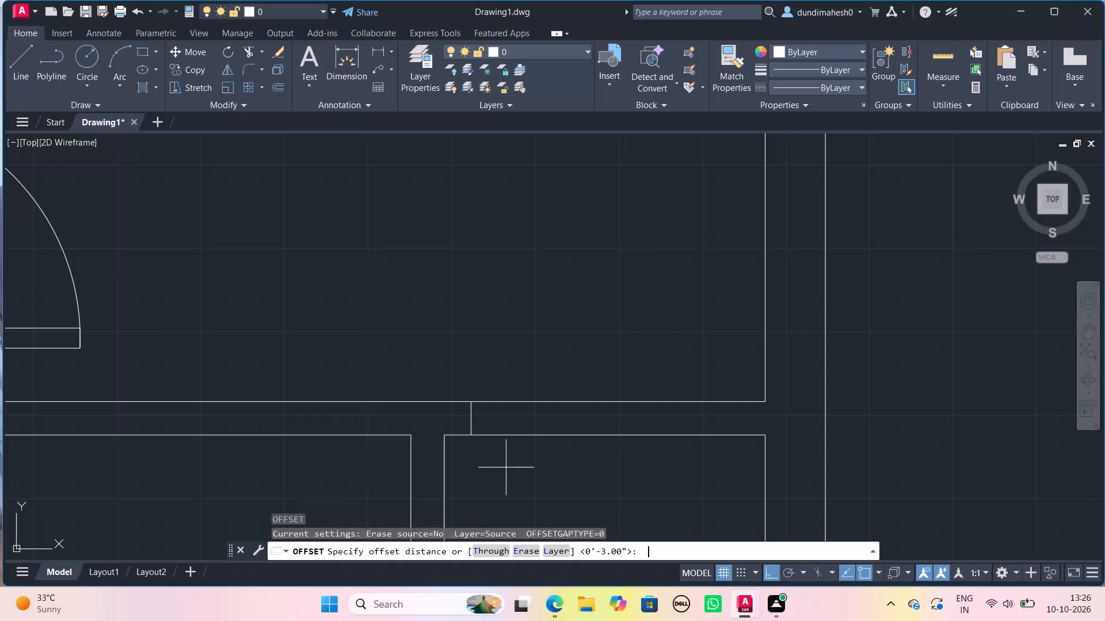
pyautogui.press('3')
pyautogui.hotkey('shift', '"')
pyautogui.press('Return')
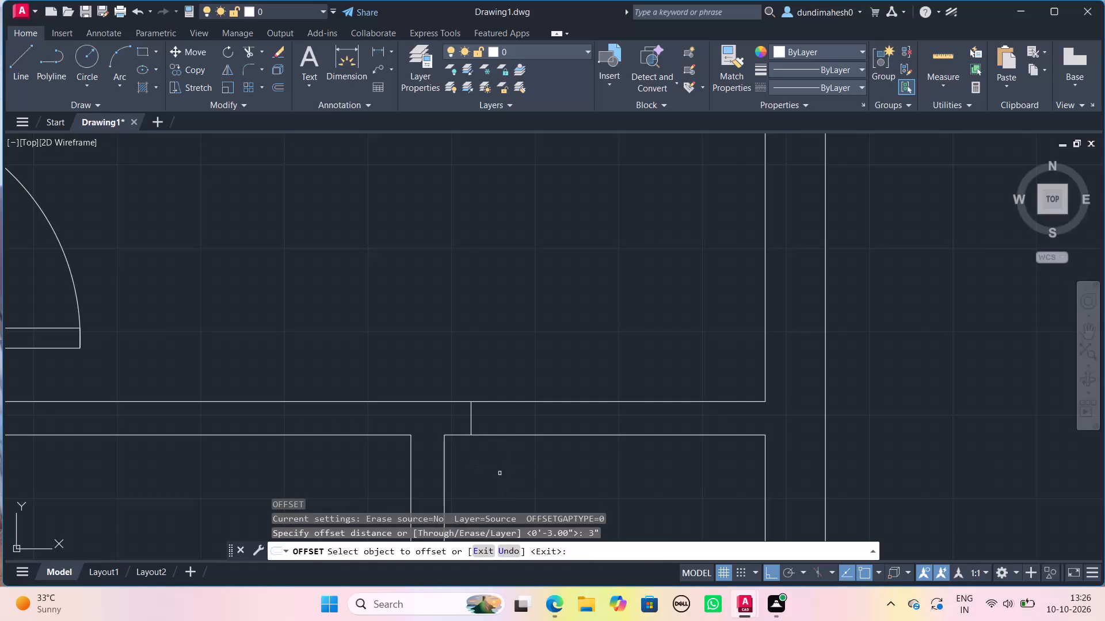
pyautogui.click(470, 420)
pyautogui.click(506, 417)
pyautogui.press('space')
# Offset the left jamb's right line 2'6" to the right to mark the door opening's width.
pyautogui.press('space')
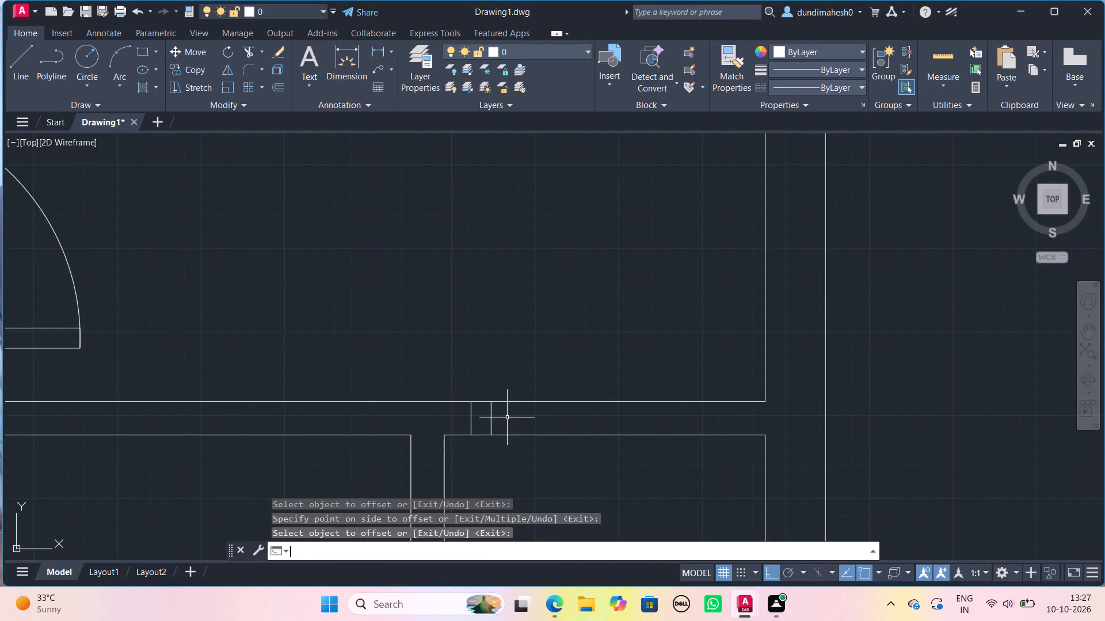
pyautogui.write("2'")
pyautogui.press('6')
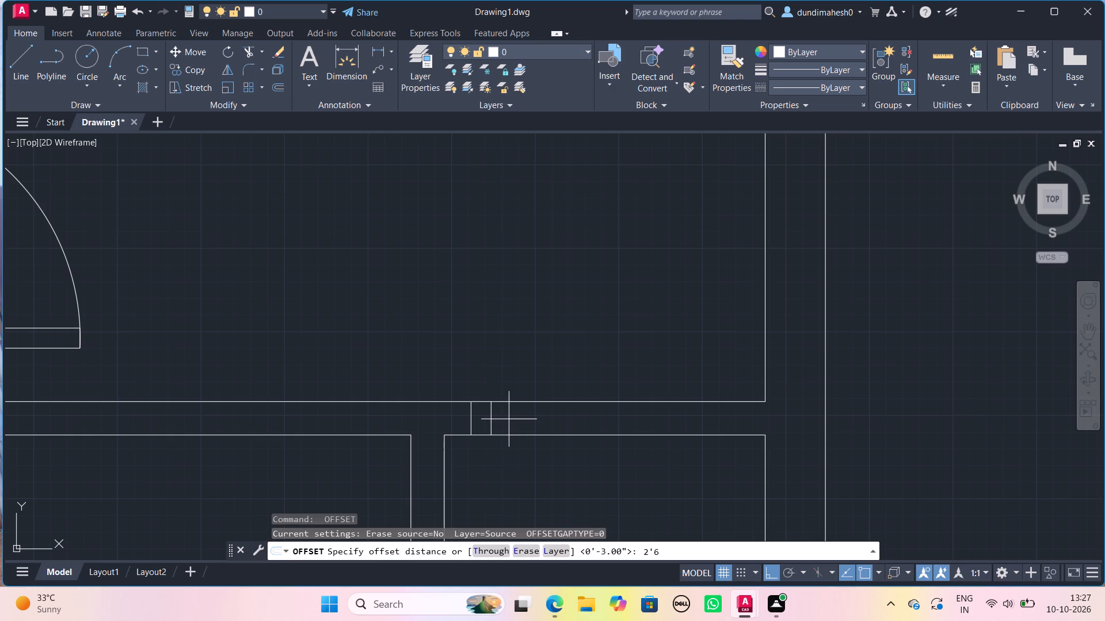
pyautogui.hotkey('shift', '"')
pyautogui.press('Return')
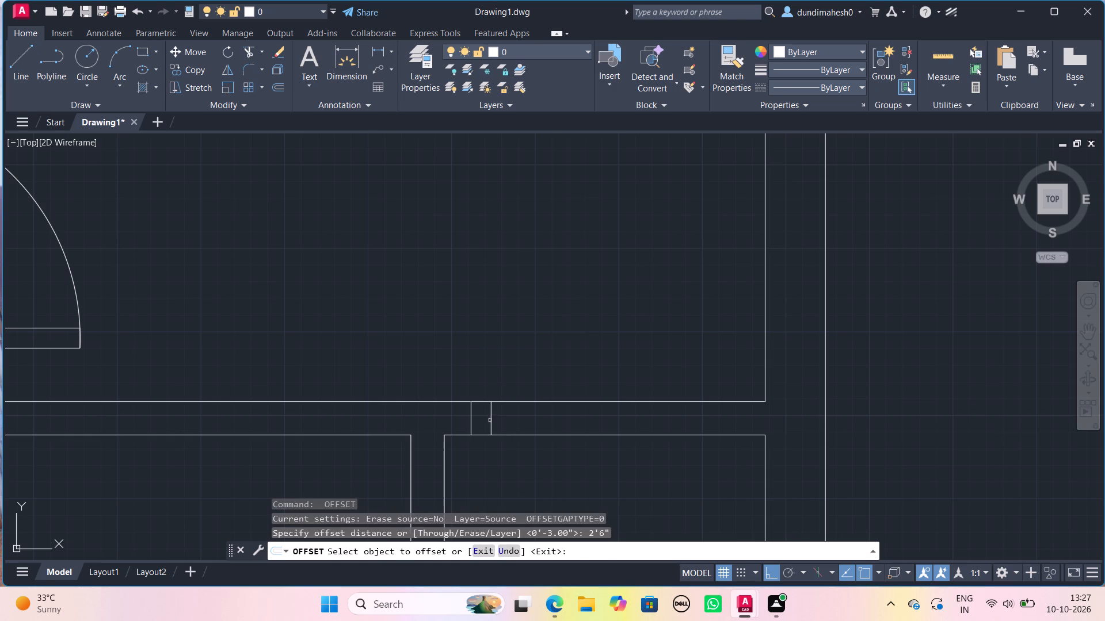
pyautogui.click(493, 421)
pyautogui.click(550, 423)
pyautogui.press('space')
pyautogui.press('space')
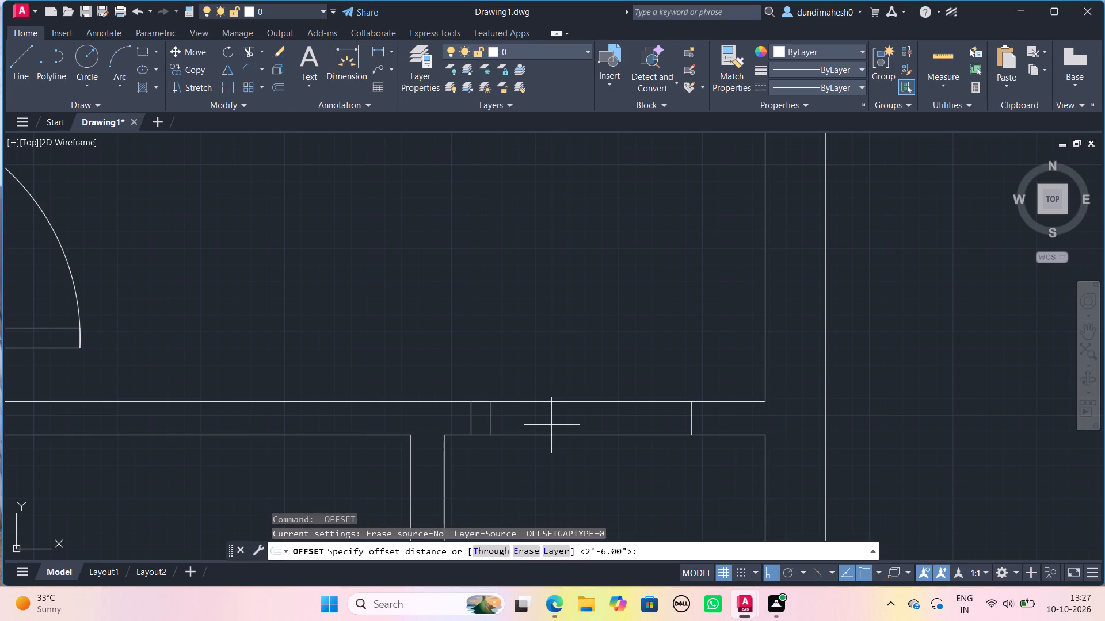
# Offset the door opening's right line 3" to the right to form the right door jamb.
pyautogui.press('3')
pyautogui.hotkey('shift', '"')
pyautogui.press('Return')
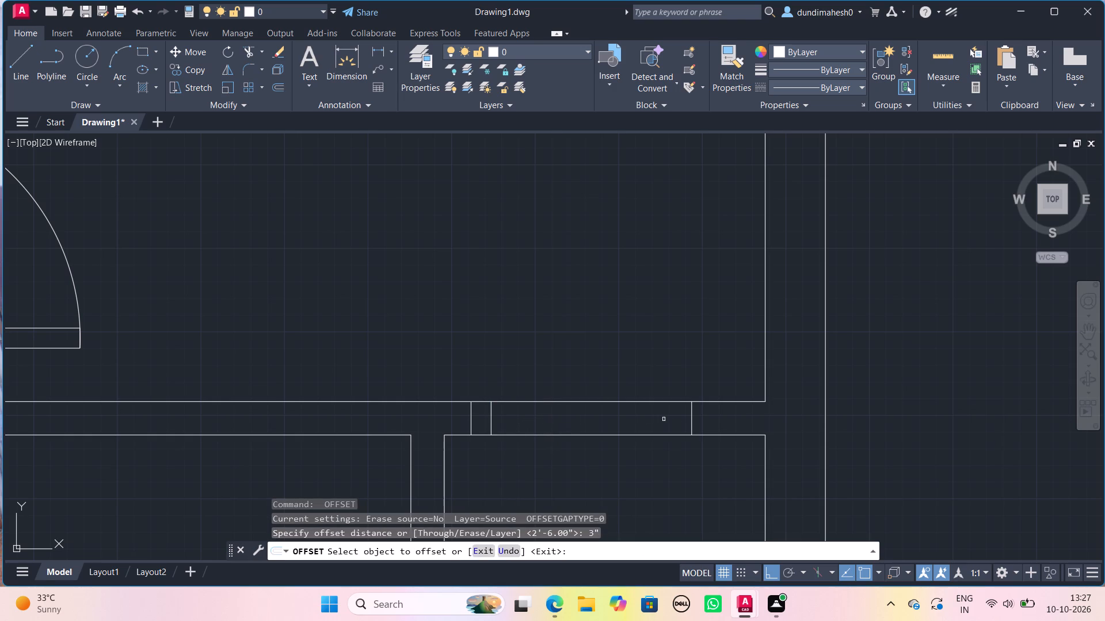
pyautogui.click(691, 420)
pyautogui.click(731, 420)
pyautogui.press('space')
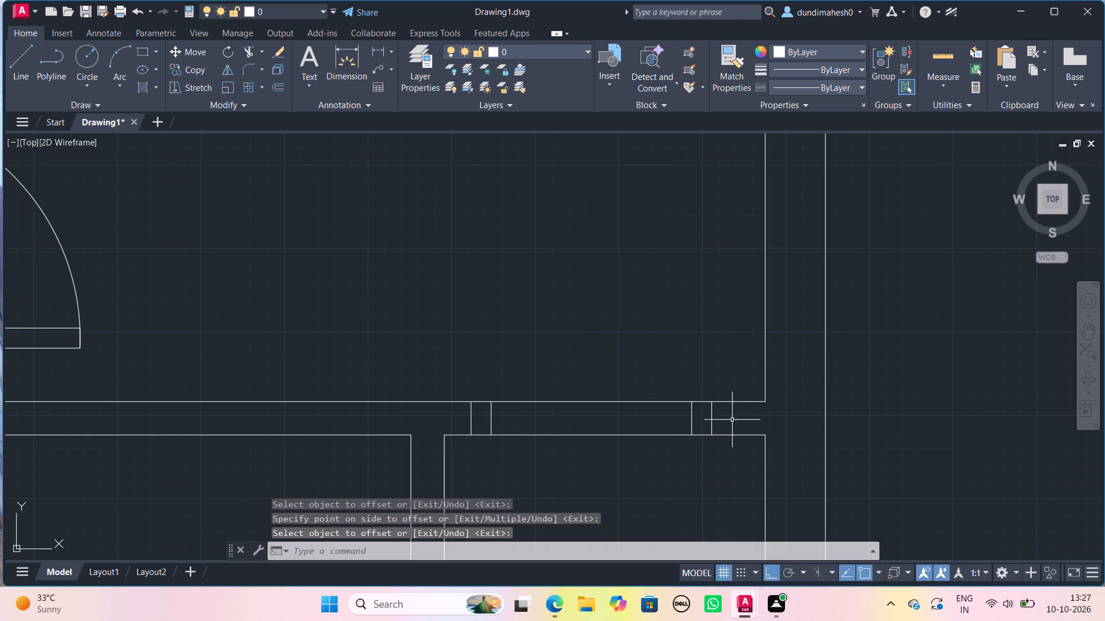
# Trim both horizontal wall lines between the two jambs to clear the small right-hand room's door opening.
pyautogui.write('TR')
pyautogui.write('IM')
pyautogui.press('Return')
pyautogui.press('Return')
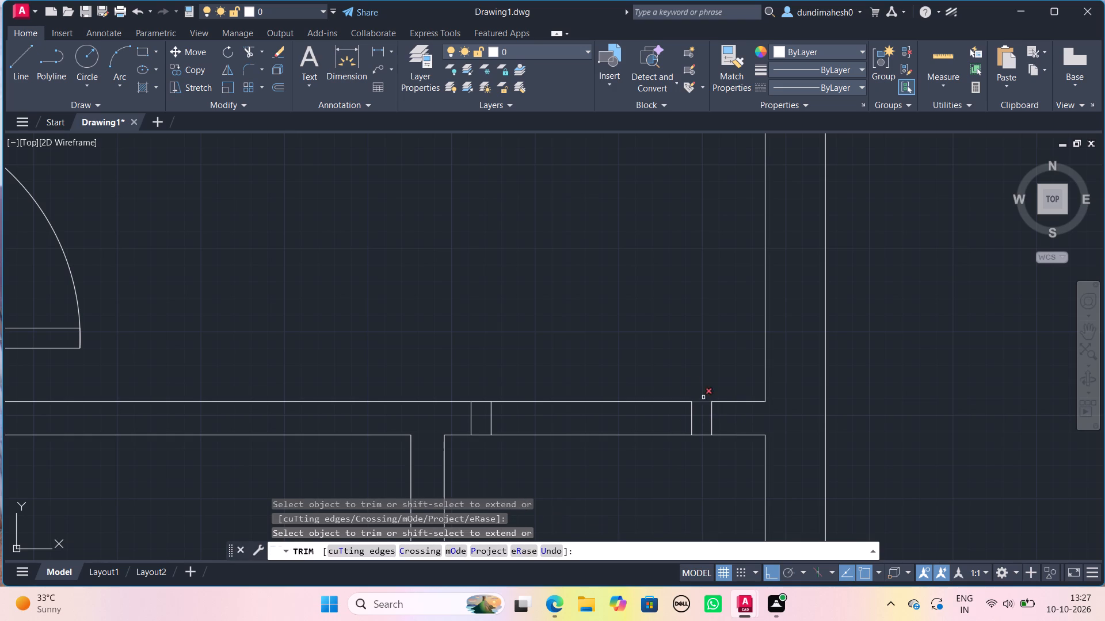
pyautogui.click(661, 379)
pyautogui.click(623, 538)
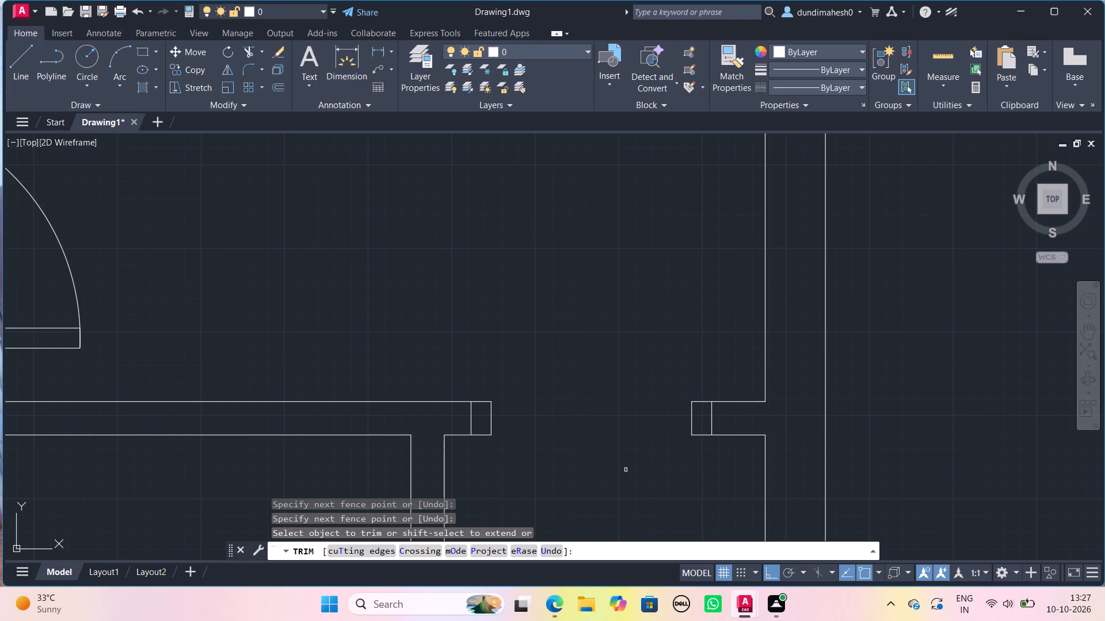
pyautogui.press('space')
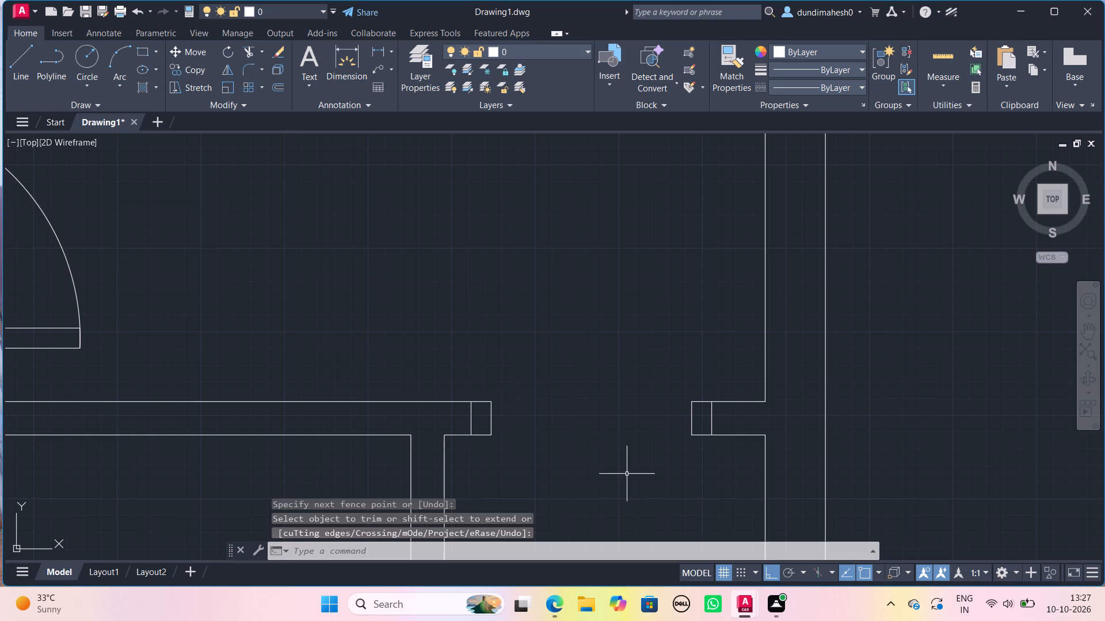
# Draw a 3" by 2'6" rectangle as the door leaf, running down from the midpoint of the left jamb's inner edge.
pyautogui.write('RE')
pyautogui.press('c')
pyautogui.press('Return')
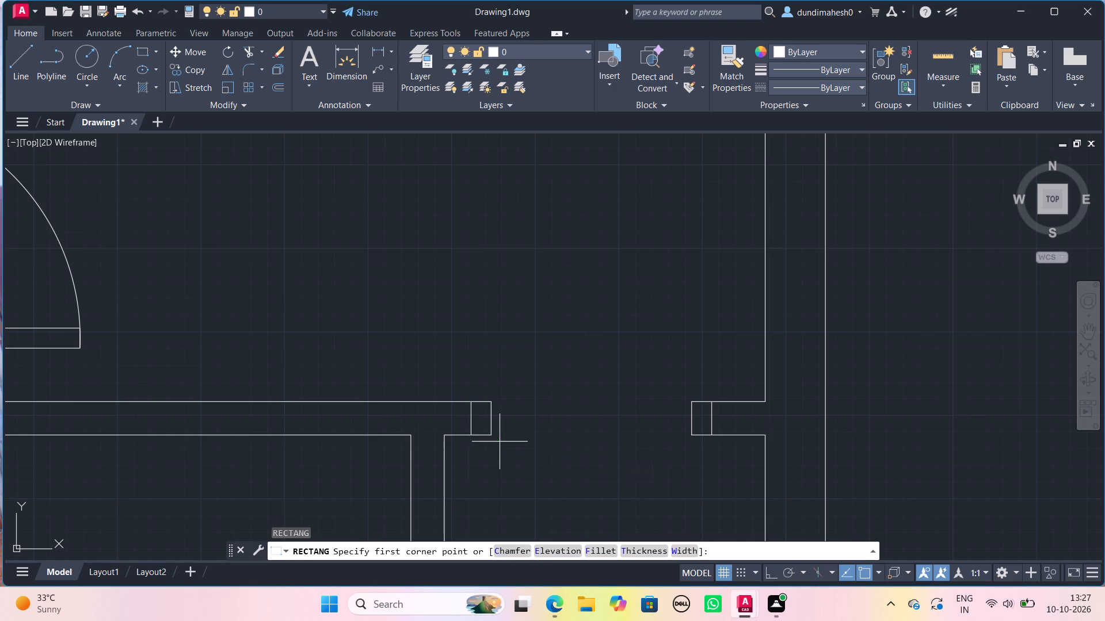
pyautogui.click(494, 423)
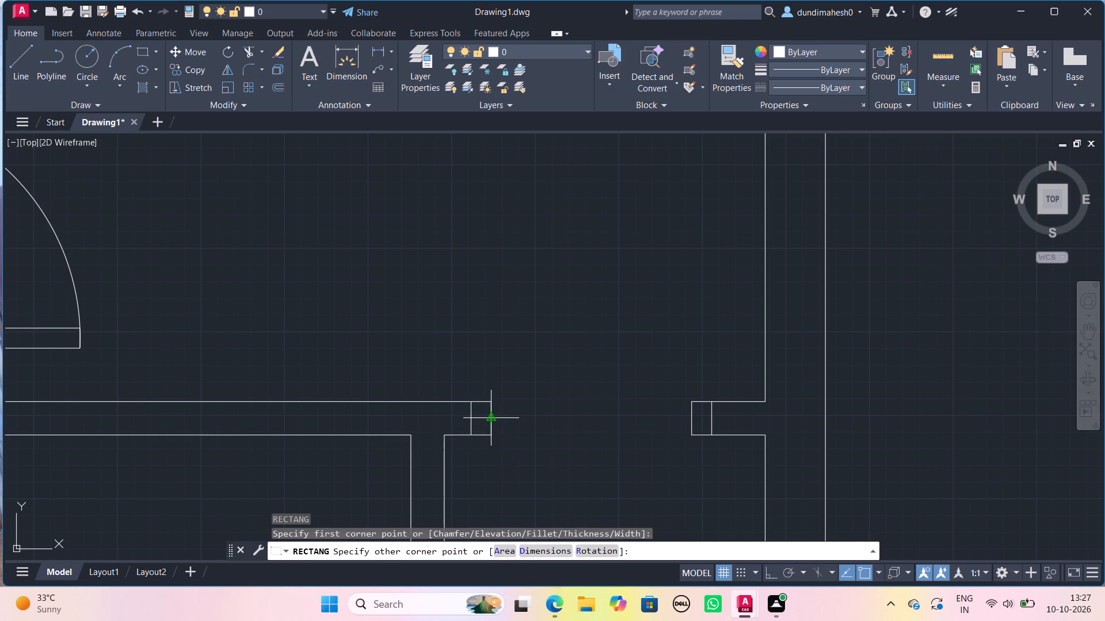
pyautogui.press('d')
pyautogui.press('Return')
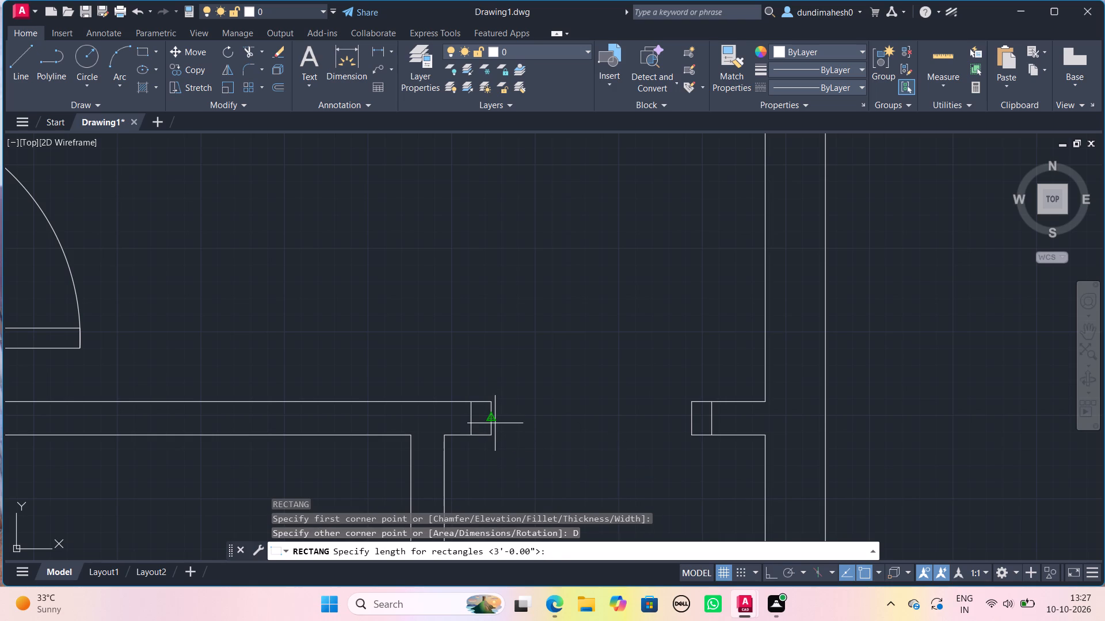
pyautogui.press('3')
pyautogui.hotkey('shift', '"')
pyautogui.press('Return')
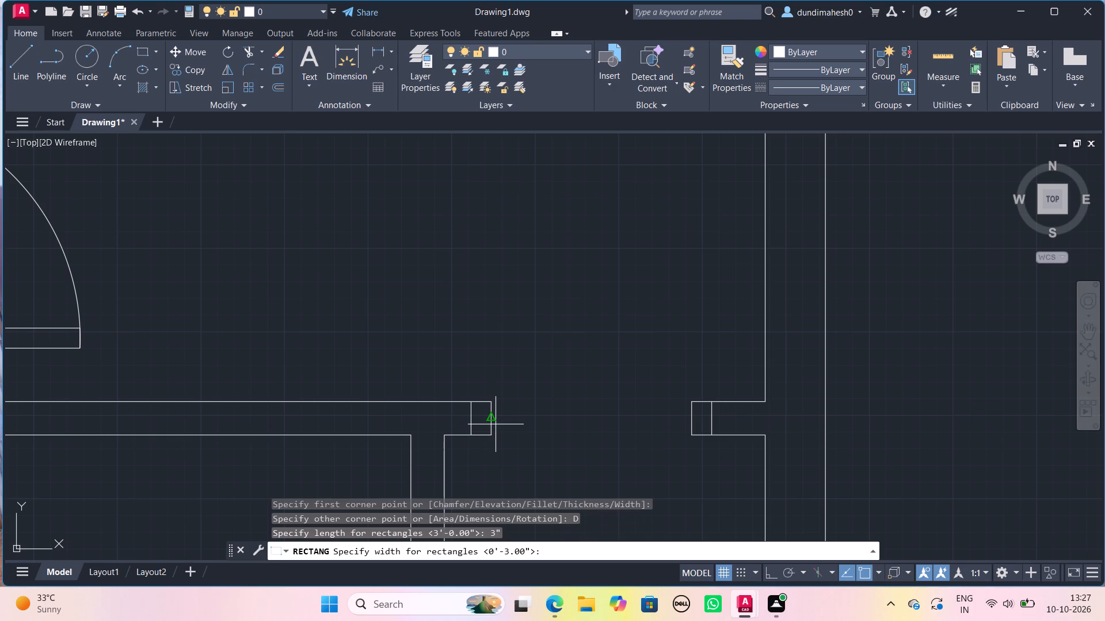
pyautogui.write("2'")
pyautogui.write('6"')
pyautogui.press('Return')
pyautogui.click(552, 504)
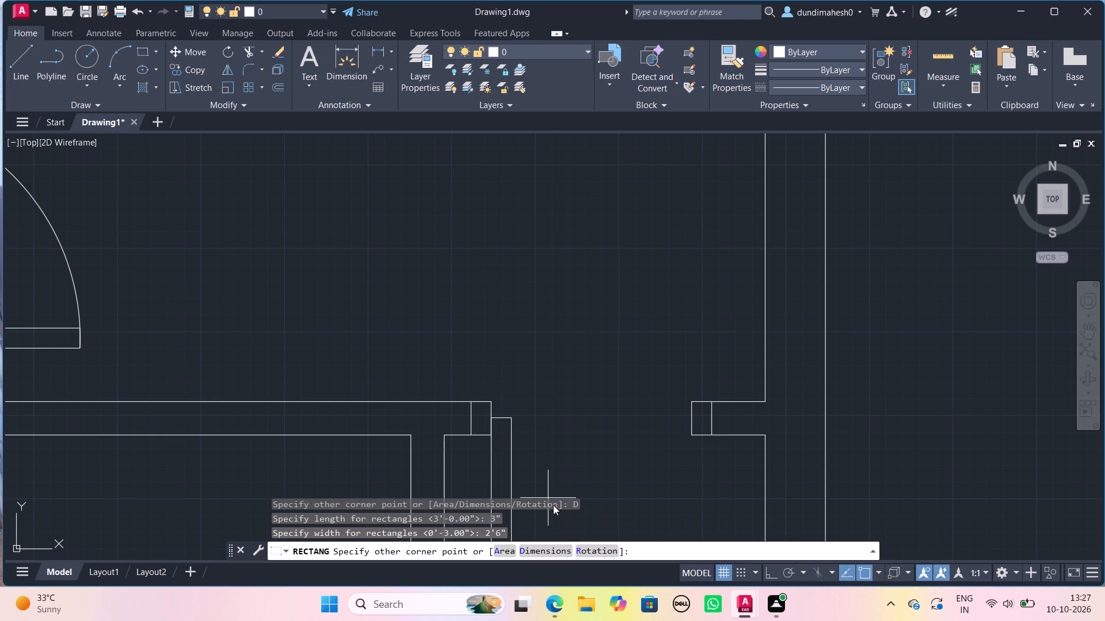
pyautogui.scroll(-2, 554, 506)
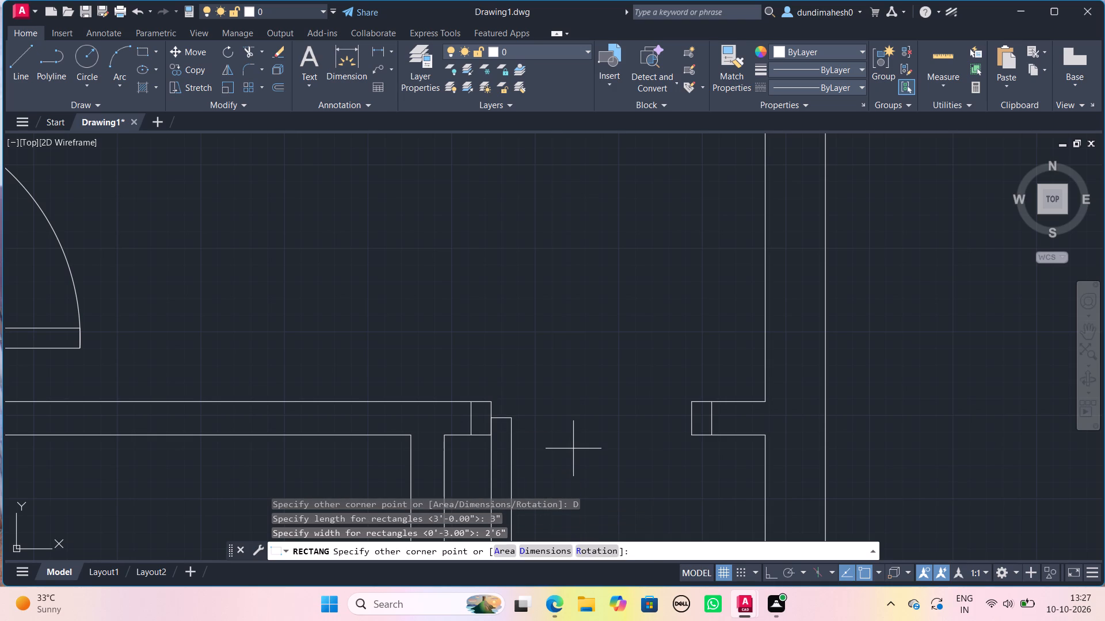
pyautogui.click(574, 449)
# Draw the door swing arc from the leaf's bottom end through its outer corner to the right jamb's lower corner.
pyautogui.scroll(-2, 576, 450)
pyautogui.moveTo(576, 450); pyautogui.dragTo(633, 148, button='middle')
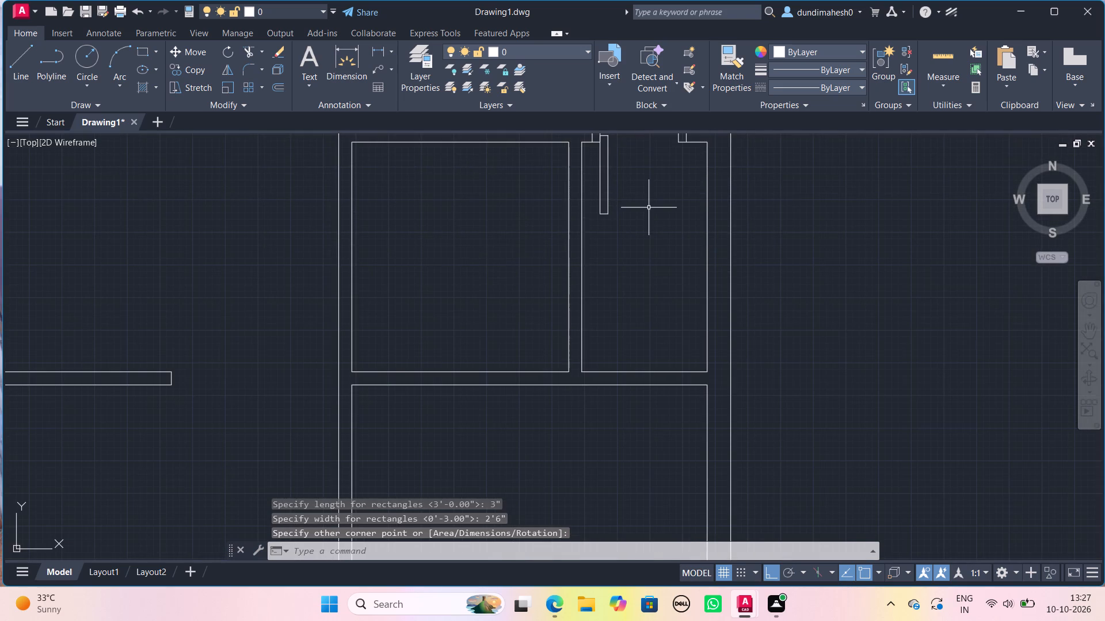
pyautogui.scroll(1, 649, 210)
pyautogui.moveTo(649, 210); pyautogui.dragTo(642, 320, button='middle')
pyautogui.press('a')
pyautogui.press('r')
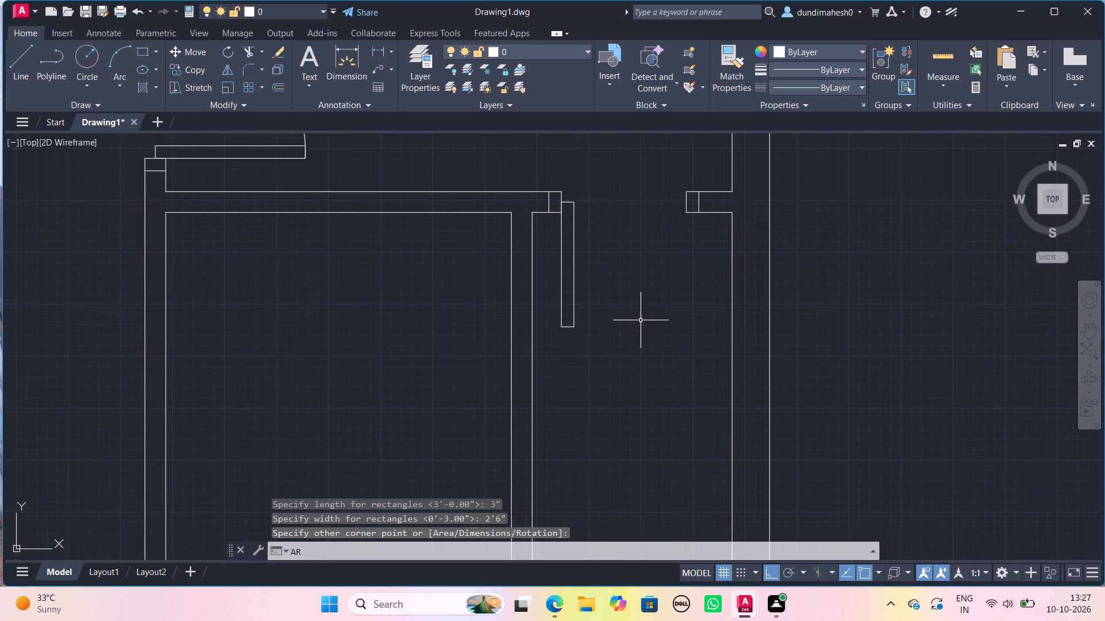
pyautogui.press('c')
pyautogui.press('Return')
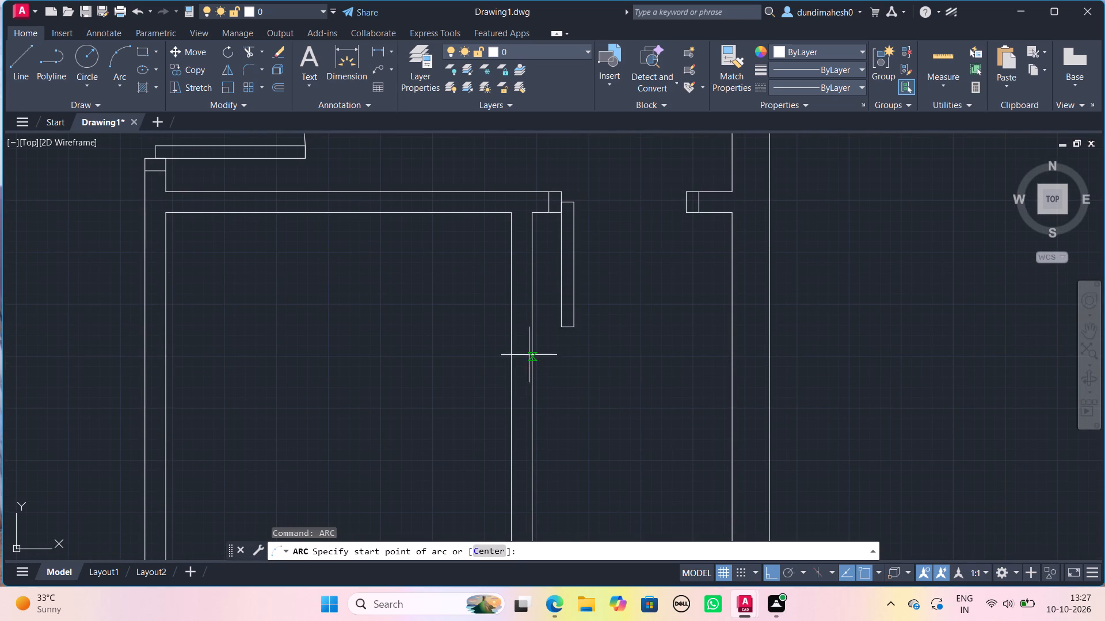
pyautogui.click(562, 329)
pyautogui.click(574, 328)
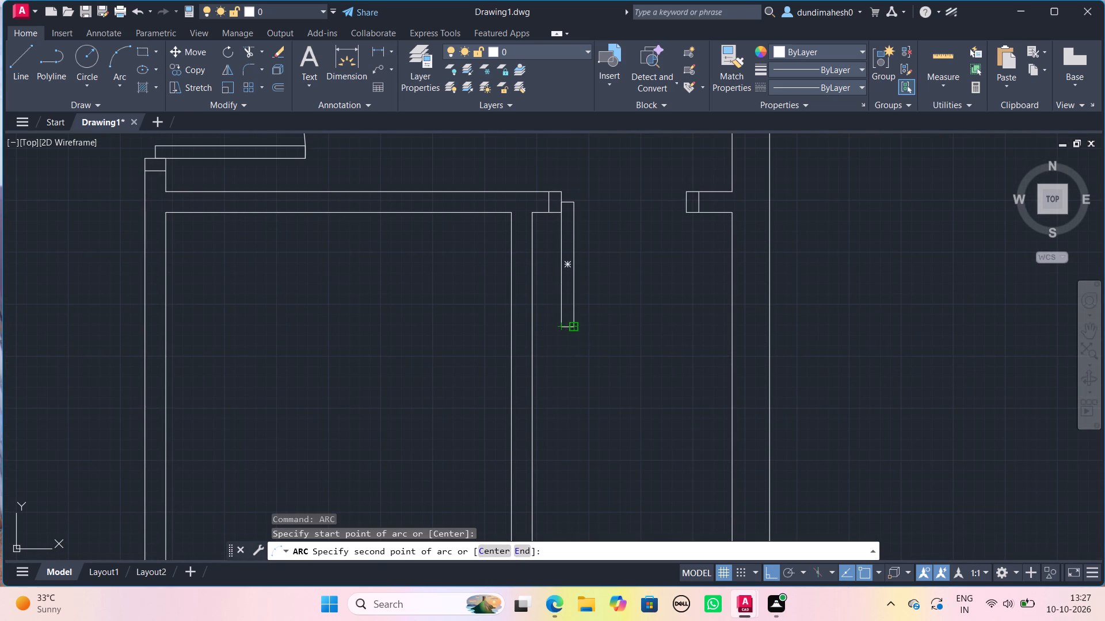
pyautogui.click(687, 216)
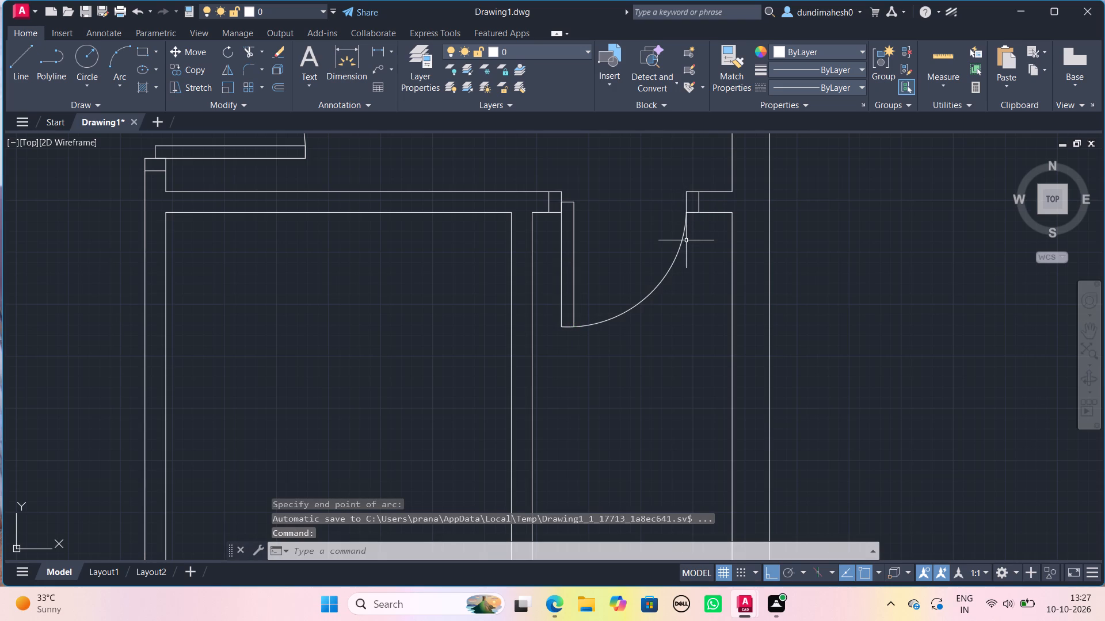
# Draw a line from the middle room's bottom-left corner 4" up, continuing 5" left across the vertical wall.
pyautogui.scroll(-2, 668, 319)
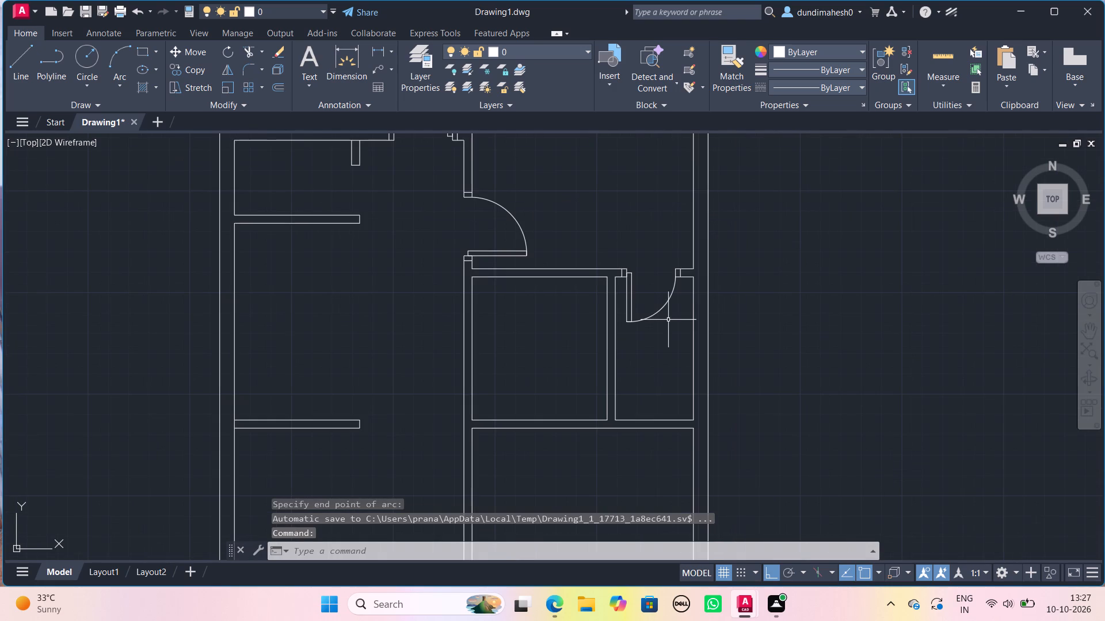
pyautogui.moveTo(492, 392); pyautogui.dragTo(601, 346, button='middle')
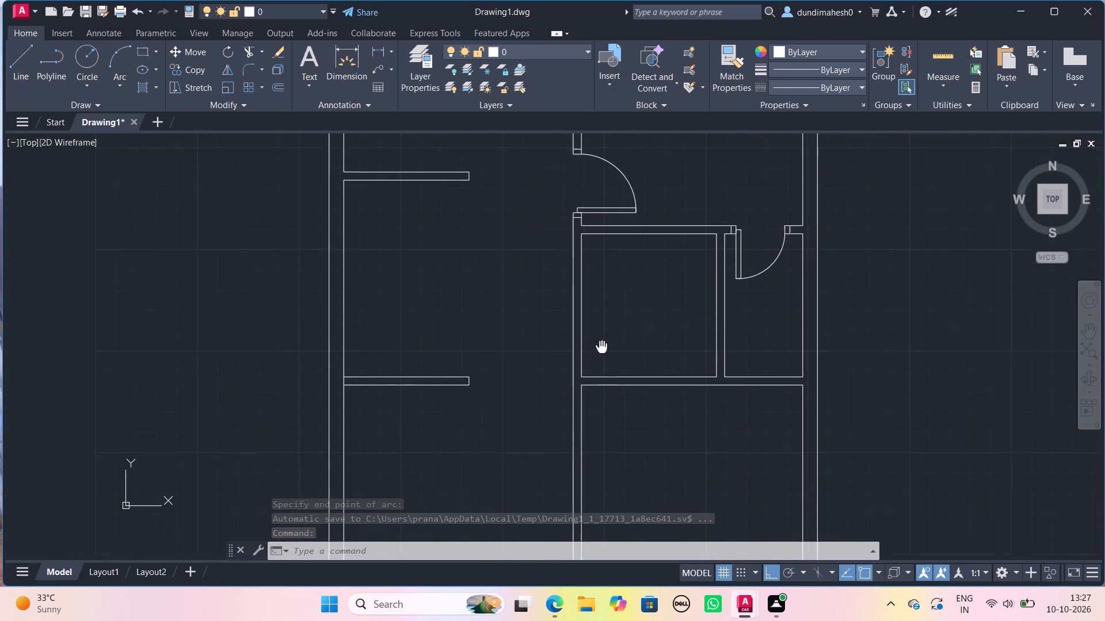
pyautogui.moveTo(601, 346); pyautogui.dragTo(600, 342, button='middle')
pyautogui.scroll(1, 571, 397)
pyautogui.moveTo(639, 306); pyautogui.dragTo(658, 339, button='middle')
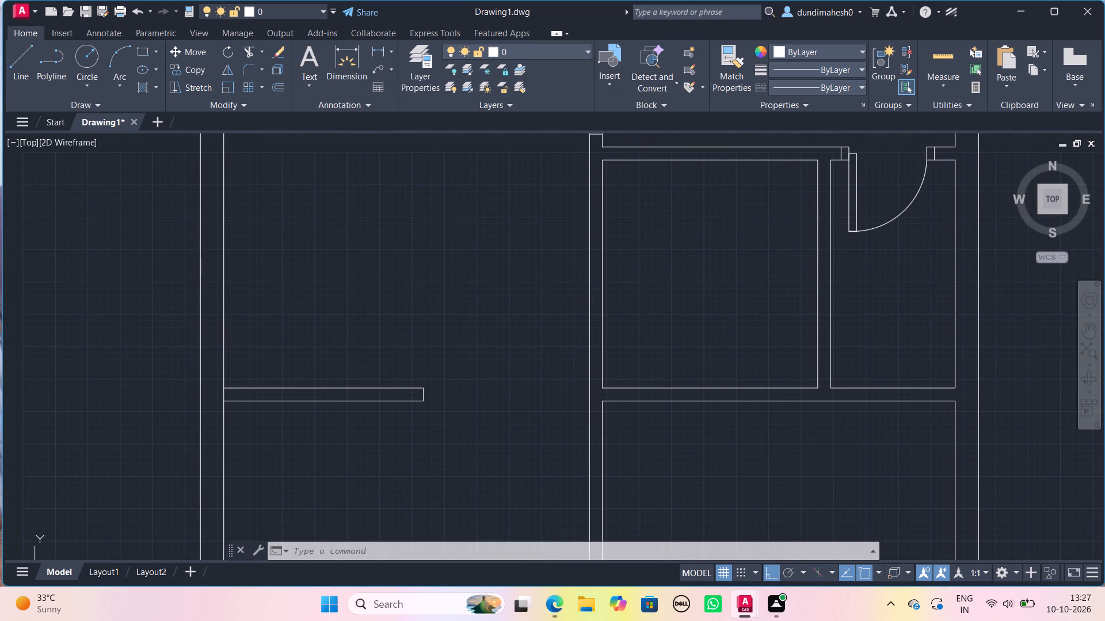
pyautogui.press('l')
pyautogui.press('Return')
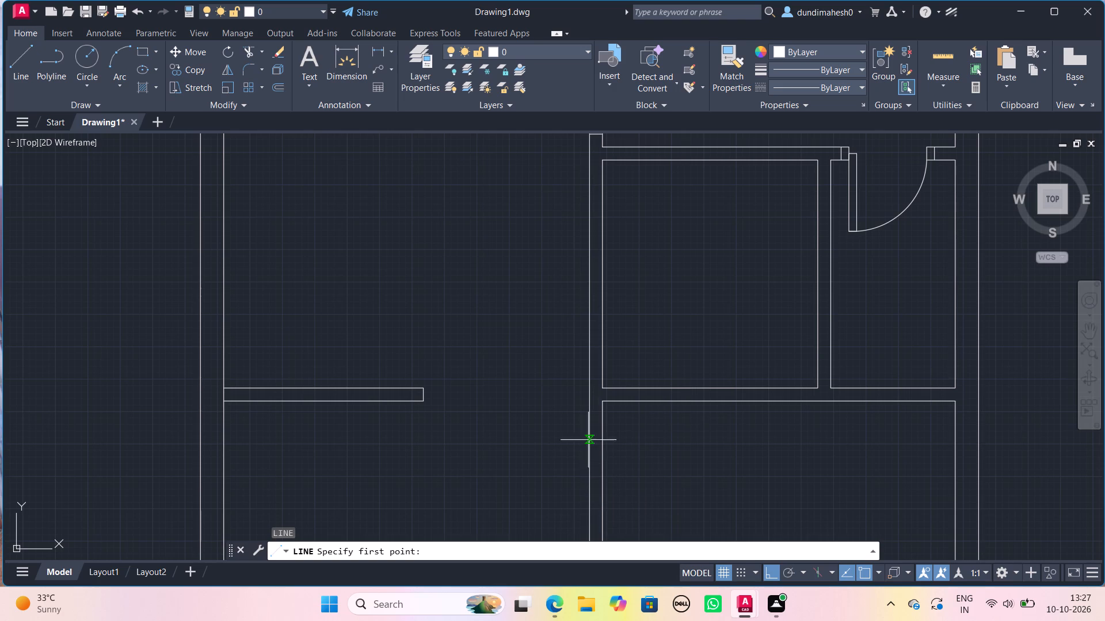
pyautogui.click(604, 386)
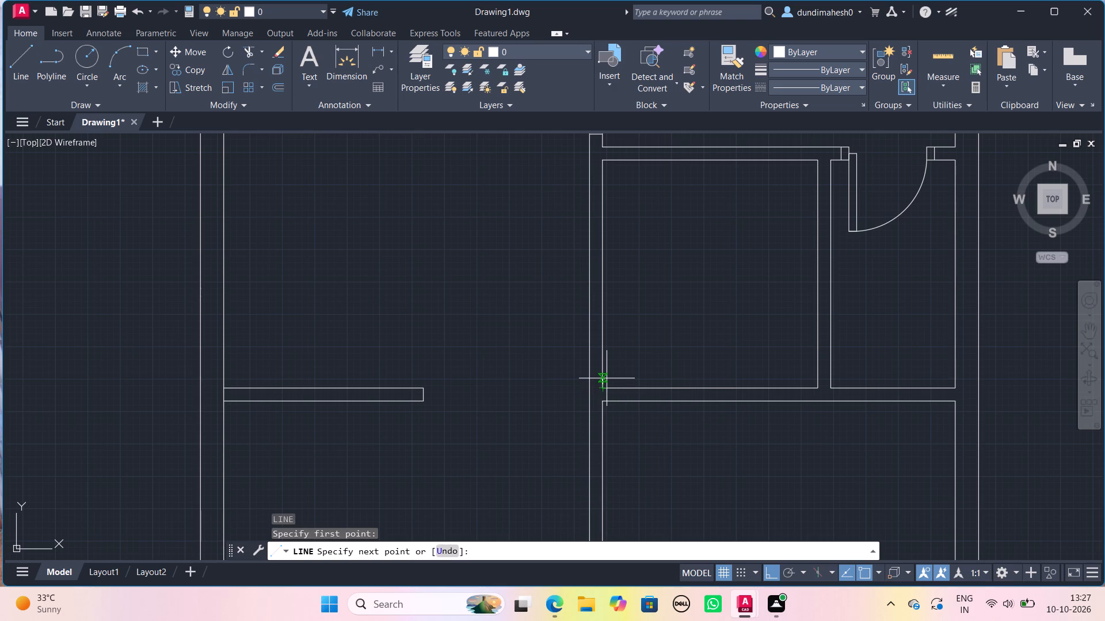
pyautogui.press('4')
pyautogui.hotkey('shift', '"')
pyautogui.press('Return')
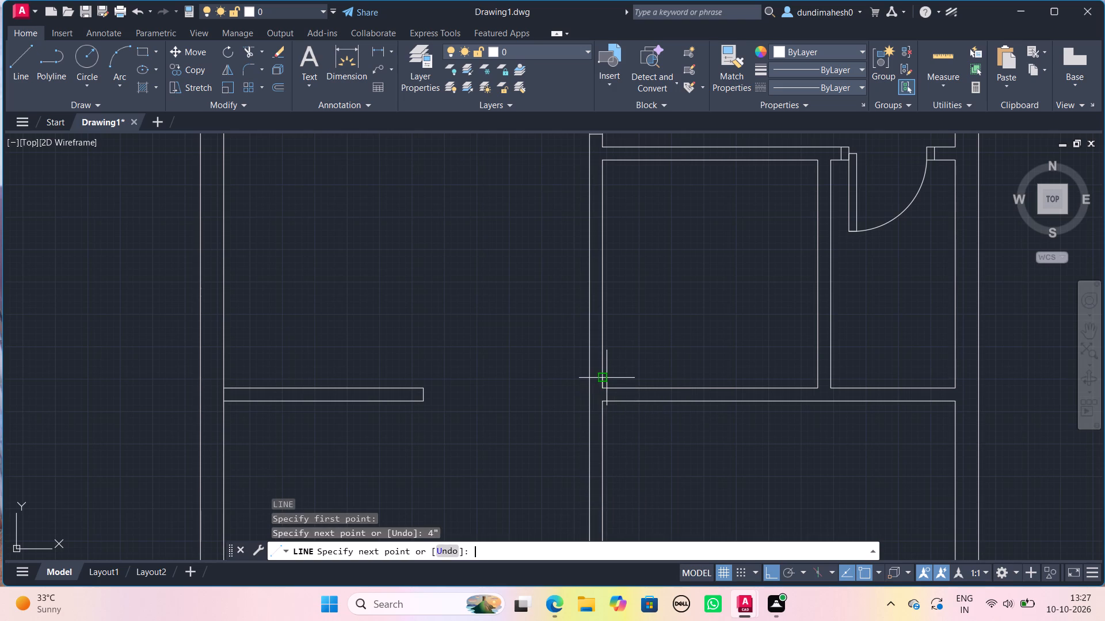
pyautogui.press('5')
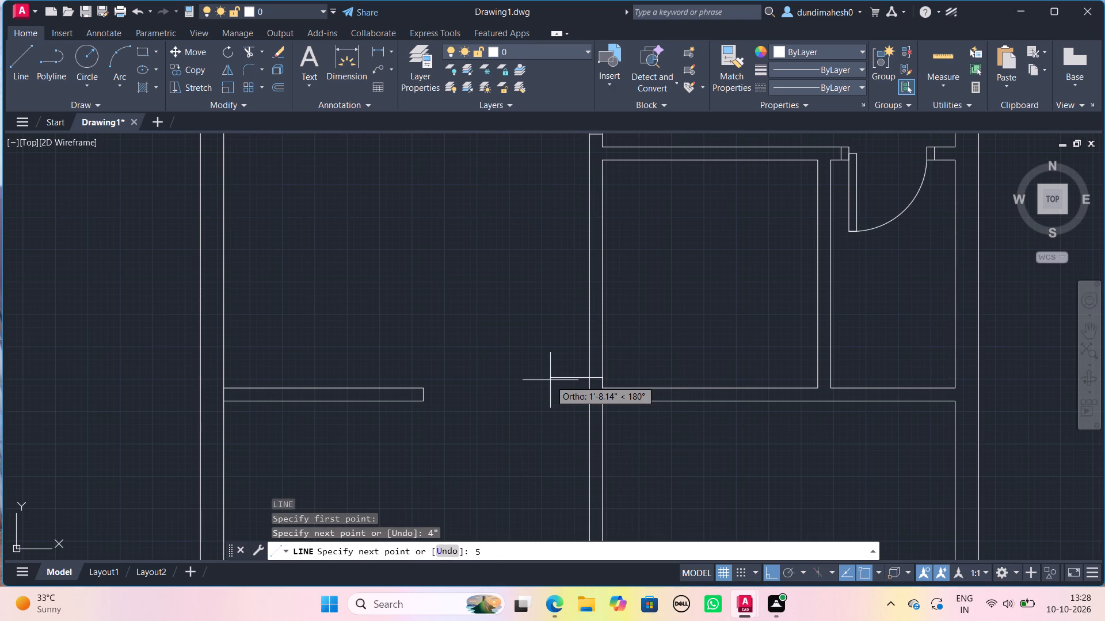
pyautogui.hotkey('shift', '"')
pyautogui.press('Return')
pyautogui.press('space')
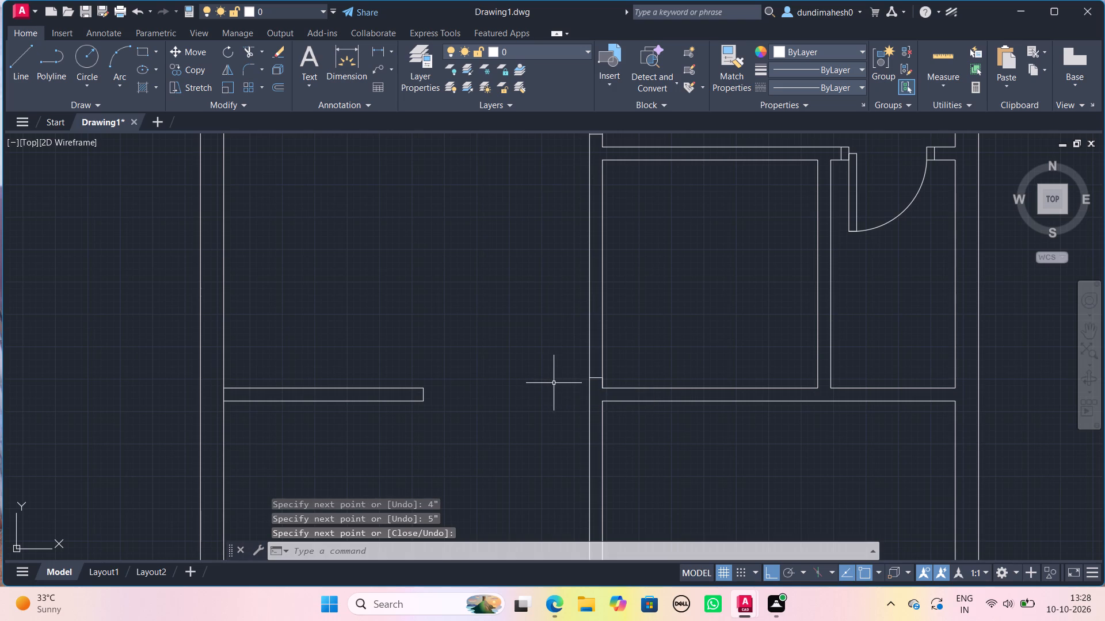
# Delete the 4" vertical helper line at the middle room's bottom-left corner.
pyautogui.scroll(3, 554, 384)
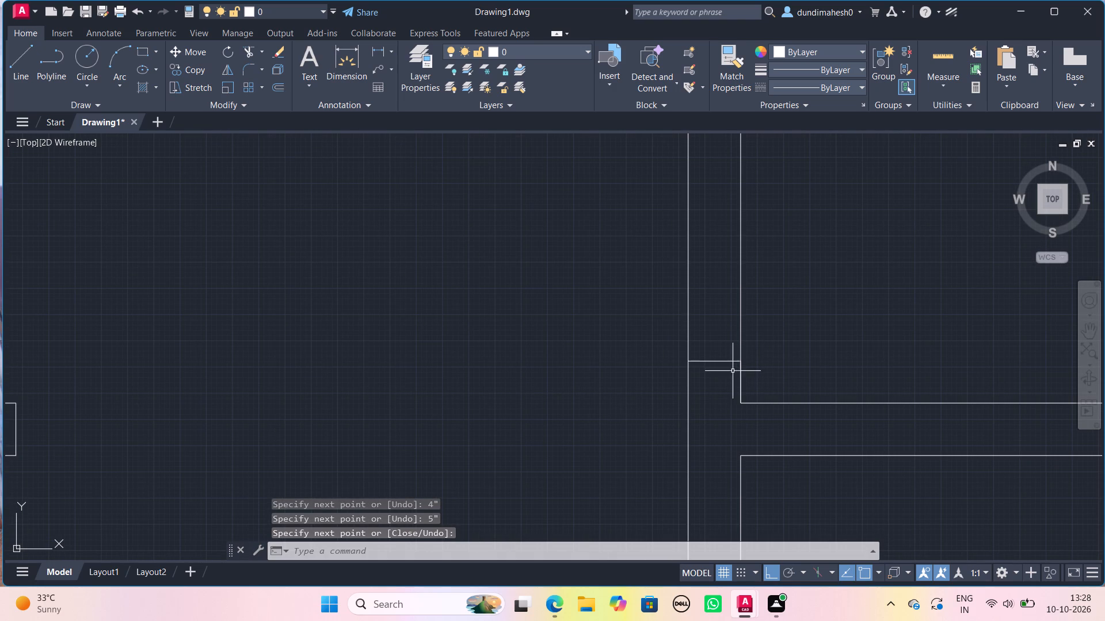
pyautogui.click(740, 376)
pyautogui.press('Delete')
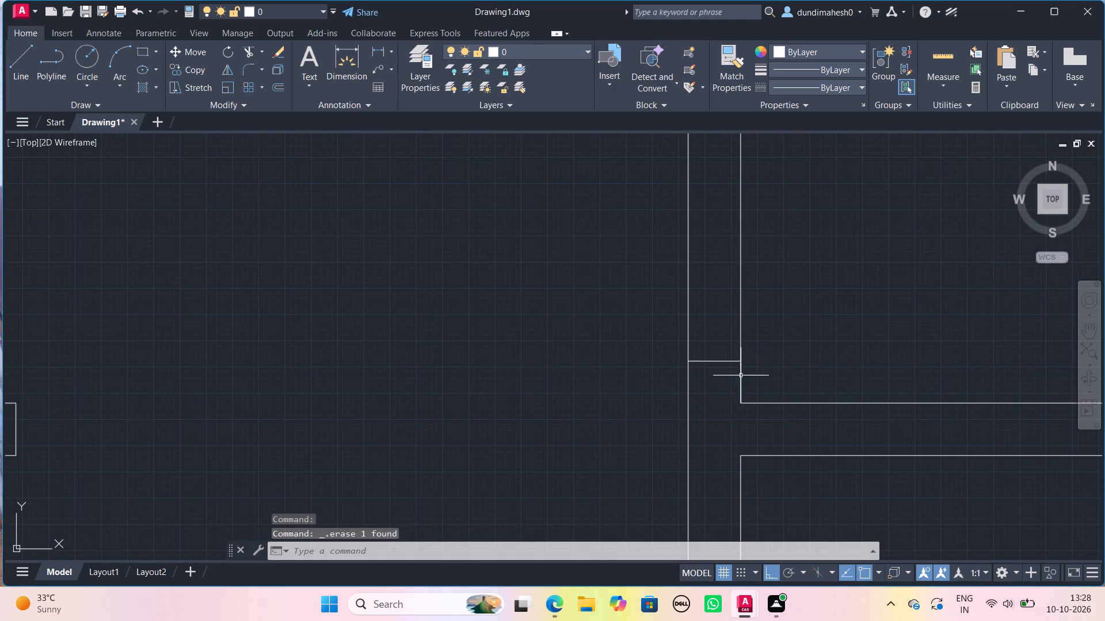
# Offset the short line across the vertical wall 3" upward to form the lower door jamb.
pyautogui.press('o')
pyautogui.press('Return')
pyautogui.press('3')
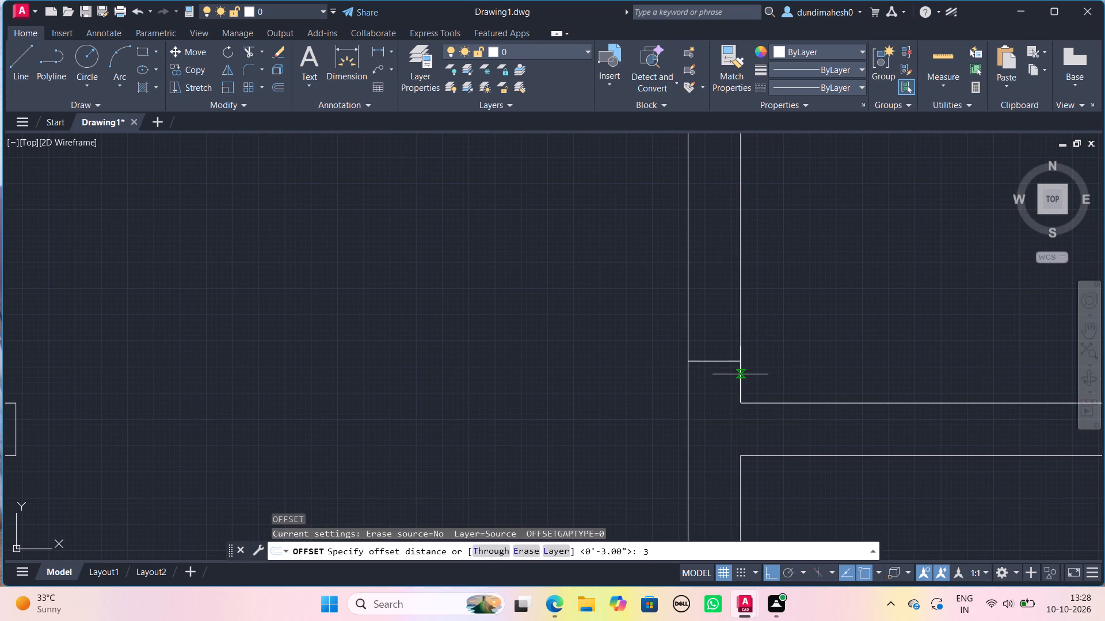
pyautogui.press('BackSpace')
pyautogui.press('space')
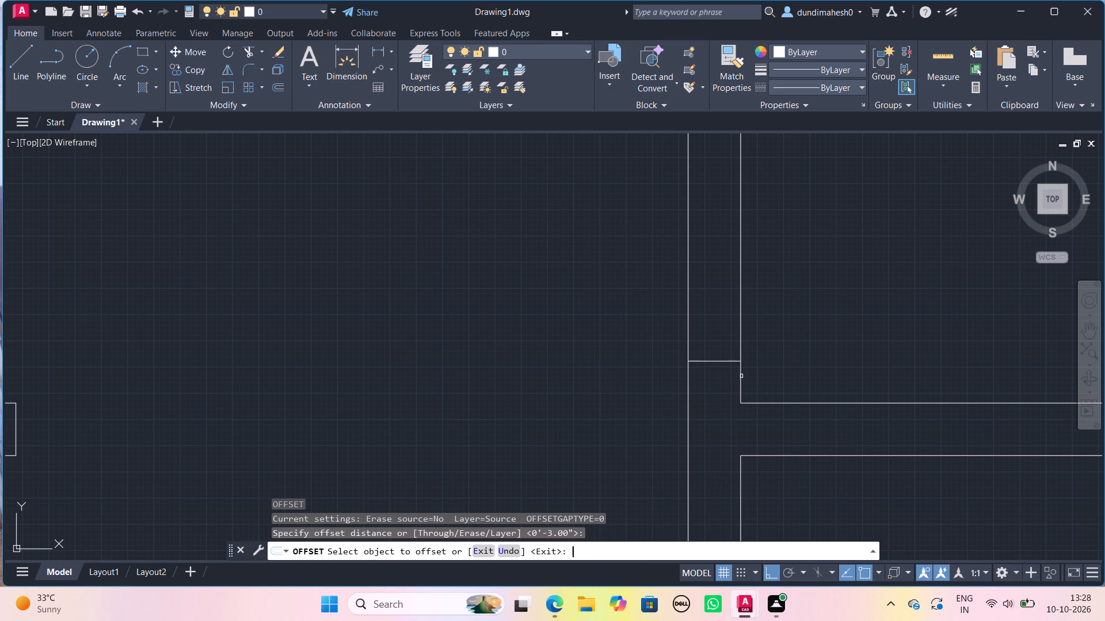
pyautogui.click(701, 363)
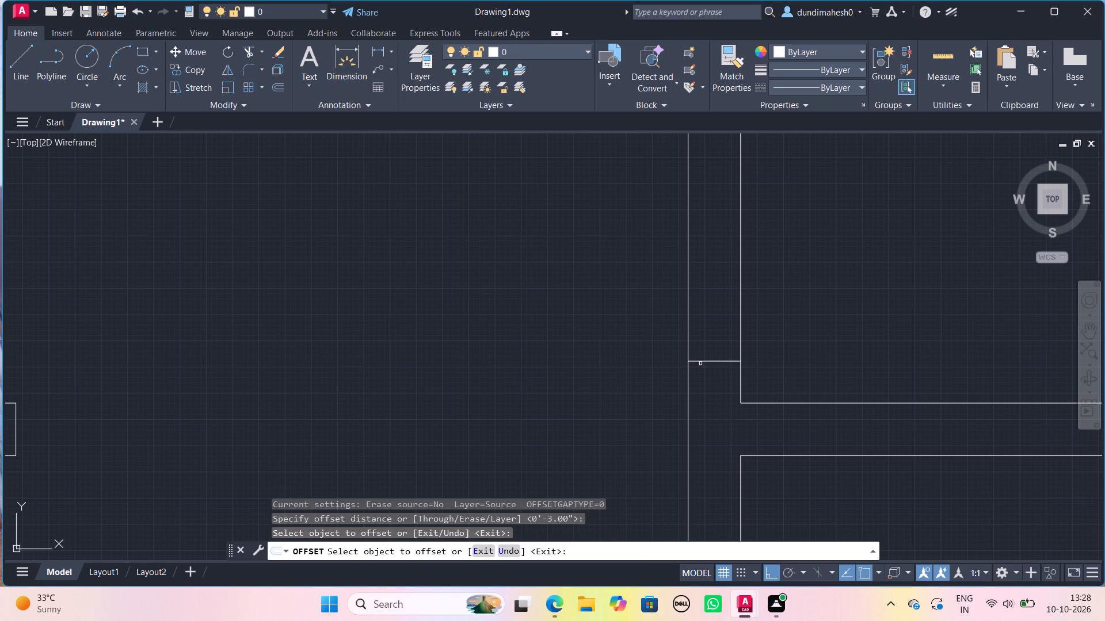
pyautogui.click(698, 361)
pyautogui.click(689, 347)
pyautogui.scroll(-2, 722, 331)
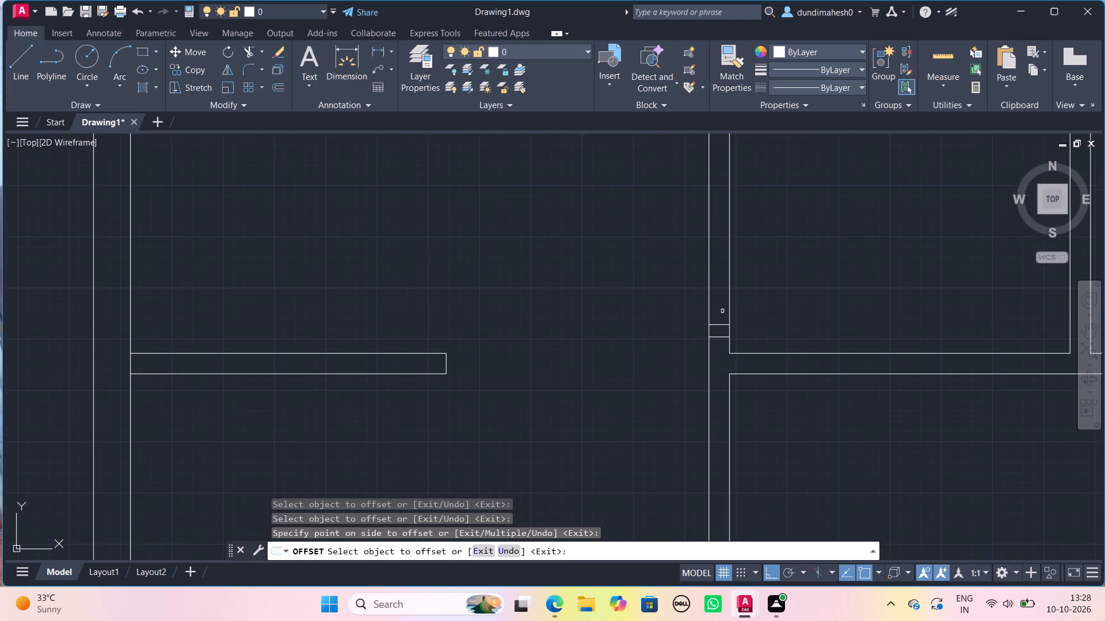
pyautogui.moveTo(722, 292); pyautogui.dragTo(753, 354, button='middle')
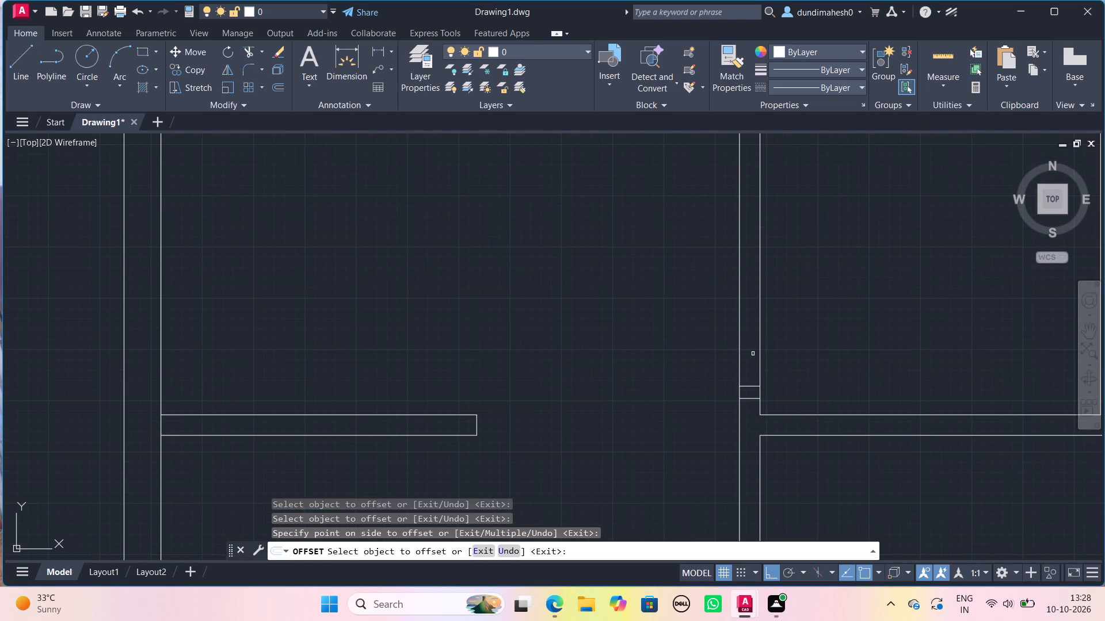
pyautogui.scroll(-1, 753, 354)
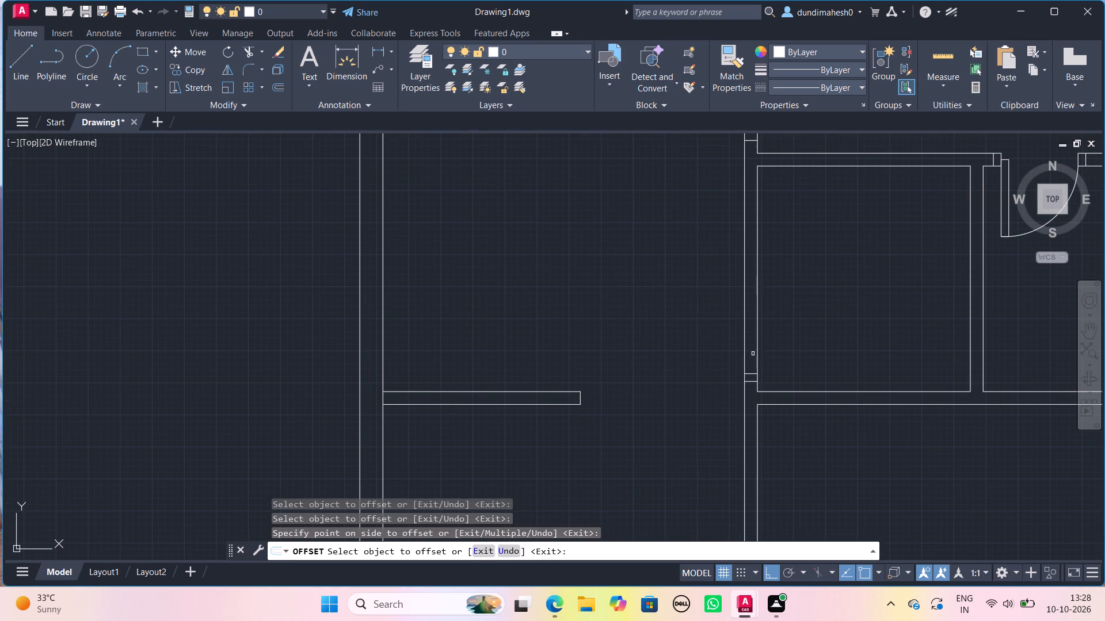
pyautogui.press('space')
# Offset the lower door jamb's top line 3' upward across the vertical wall to mark the door opening.
pyautogui.press('space')
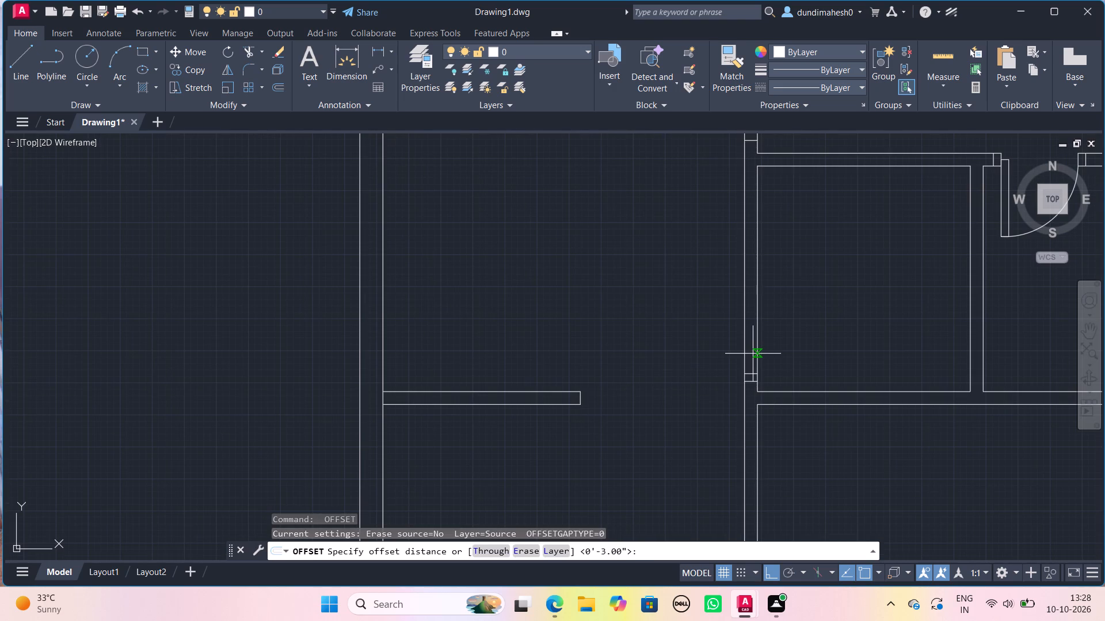
pyautogui.write("3'")
pyautogui.press('Return')
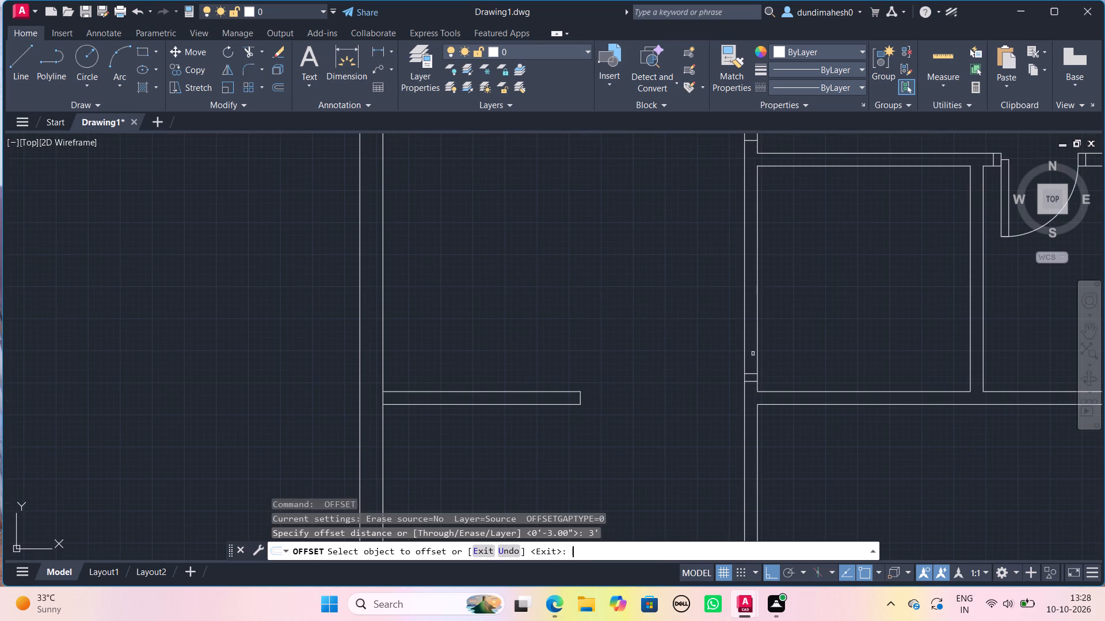
pyautogui.scroll(1, 753, 354)
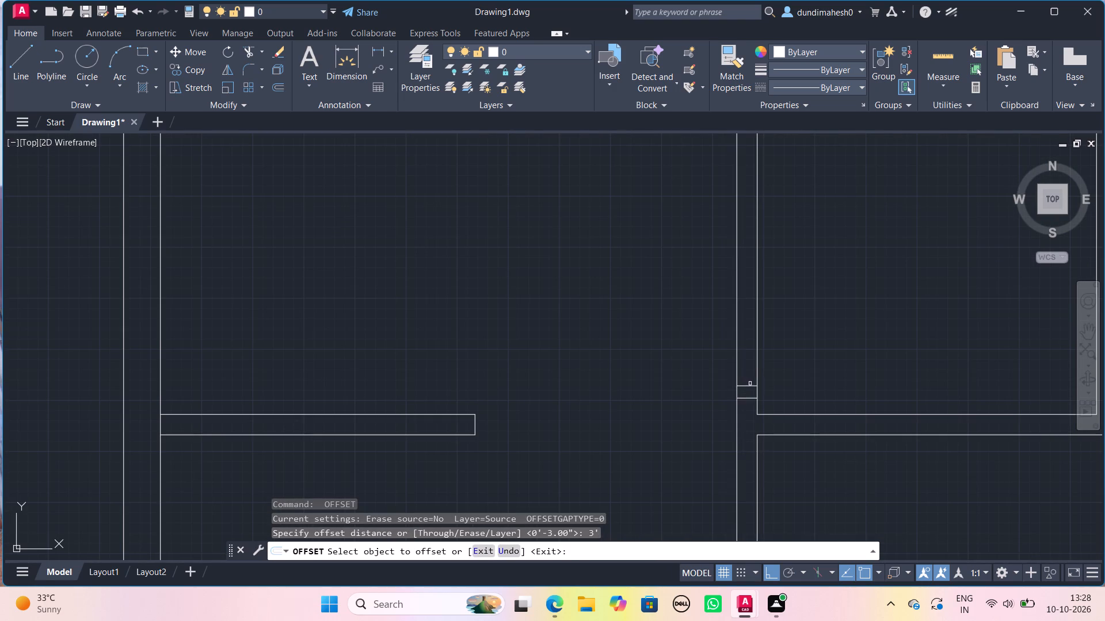
pyautogui.click(752, 385)
pyautogui.click(748, 371)
pyautogui.press('space')
# Offset the opening's upper line 3" upward to form the upper door jamb.
pyautogui.press('space')
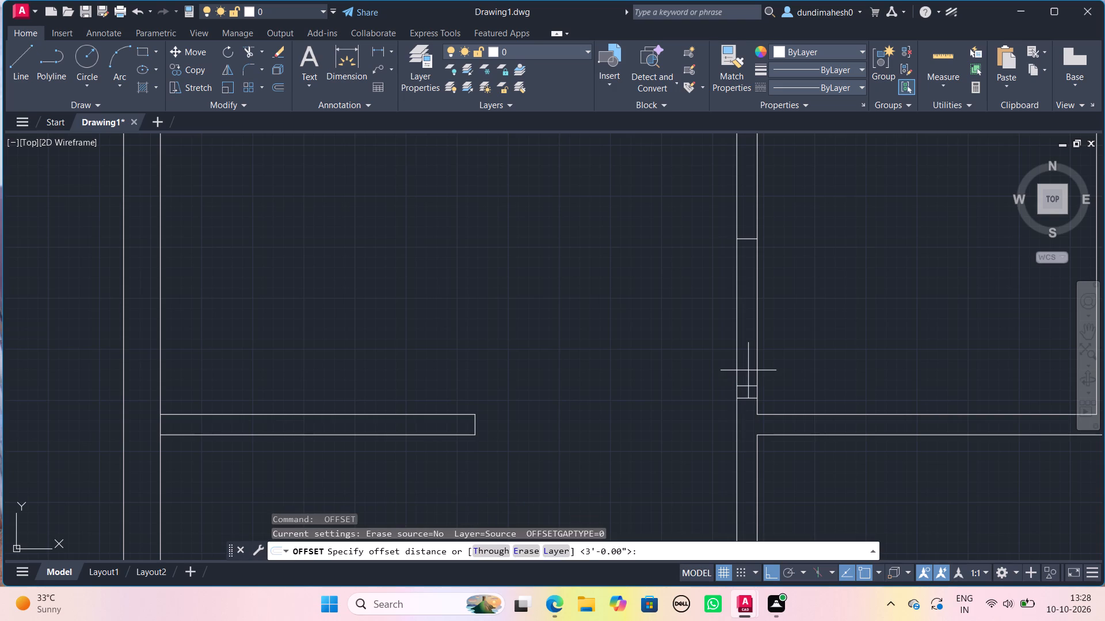
pyautogui.press('3')
pyautogui.hotkey('shift', '"')
pyautogui.press('Return')
pyautogui.click(751, 237)
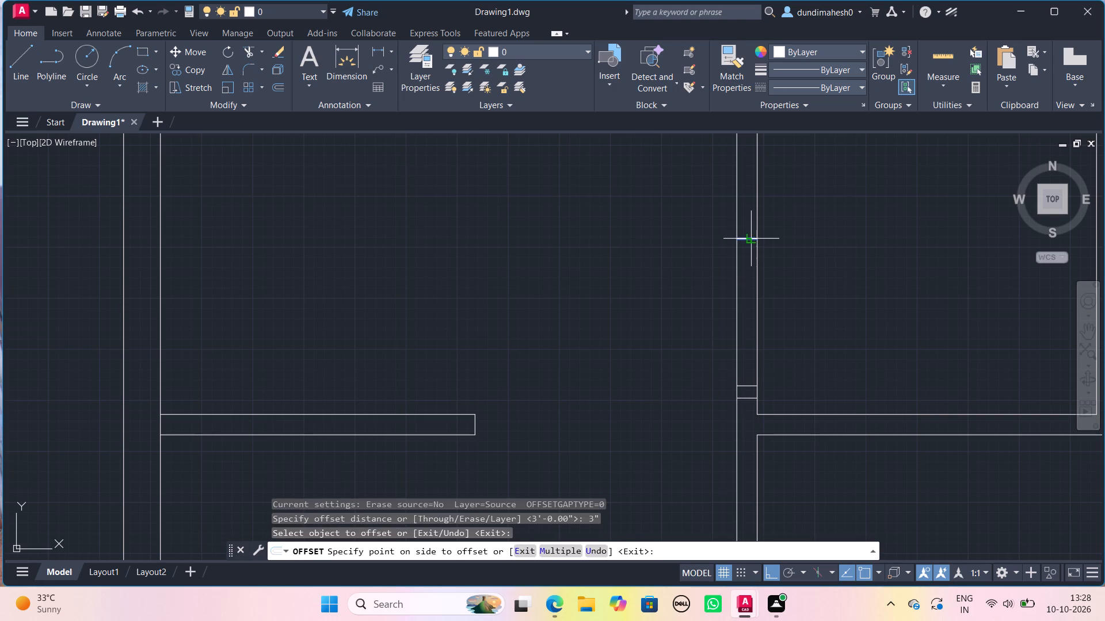
pyautogui.click(751, 224)
pyautogui.press('space')
# Trim both vertical wall lines between the lower and upper jambs to open the 3' doorway.
pyautogui.write('TRIM')
pyautogui.press('Return')
pyautogui.press('Return')
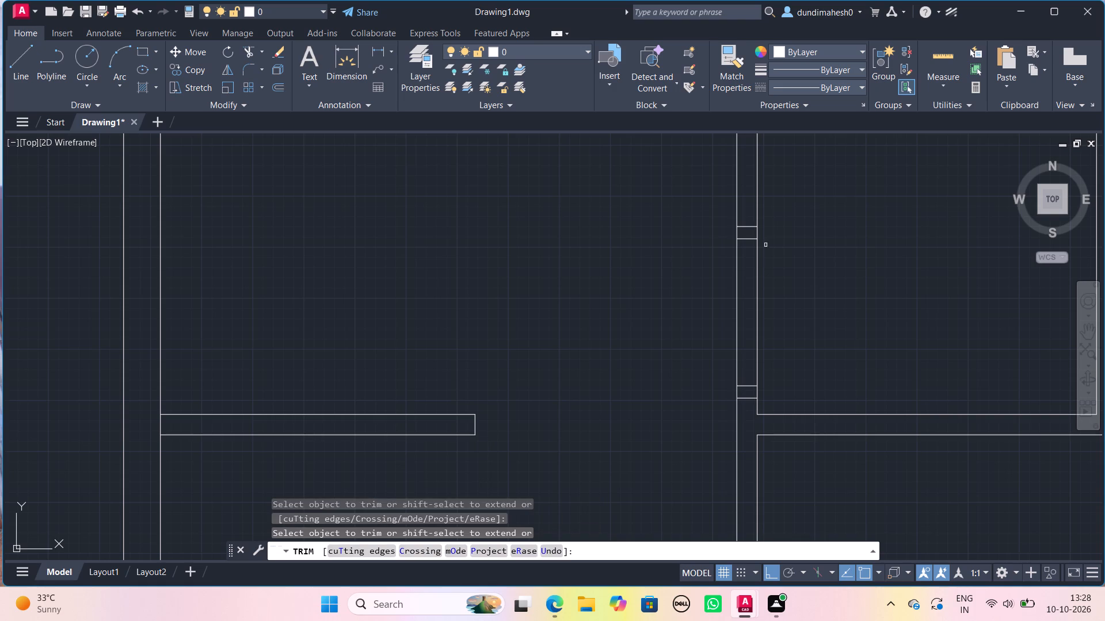
pyautogui.click(774, 250)
pyautogui.click(698, 267)
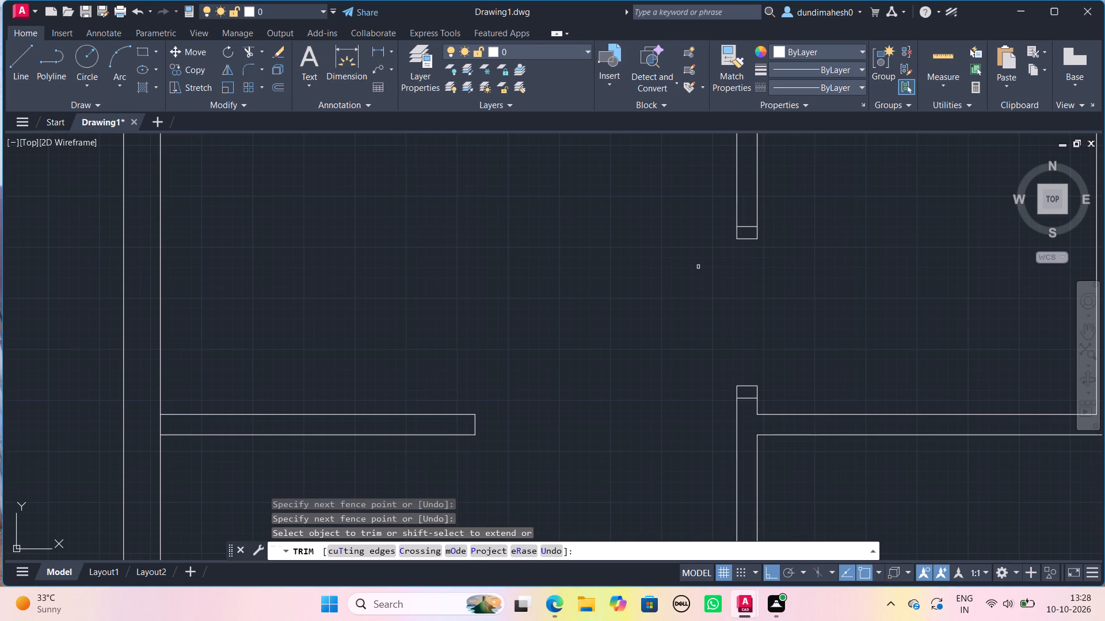
pyautogui.press('Escape')
pyautogui.write('TR')
pyautogui.press('BackSpace')
pyautogui.press('BackSpace')
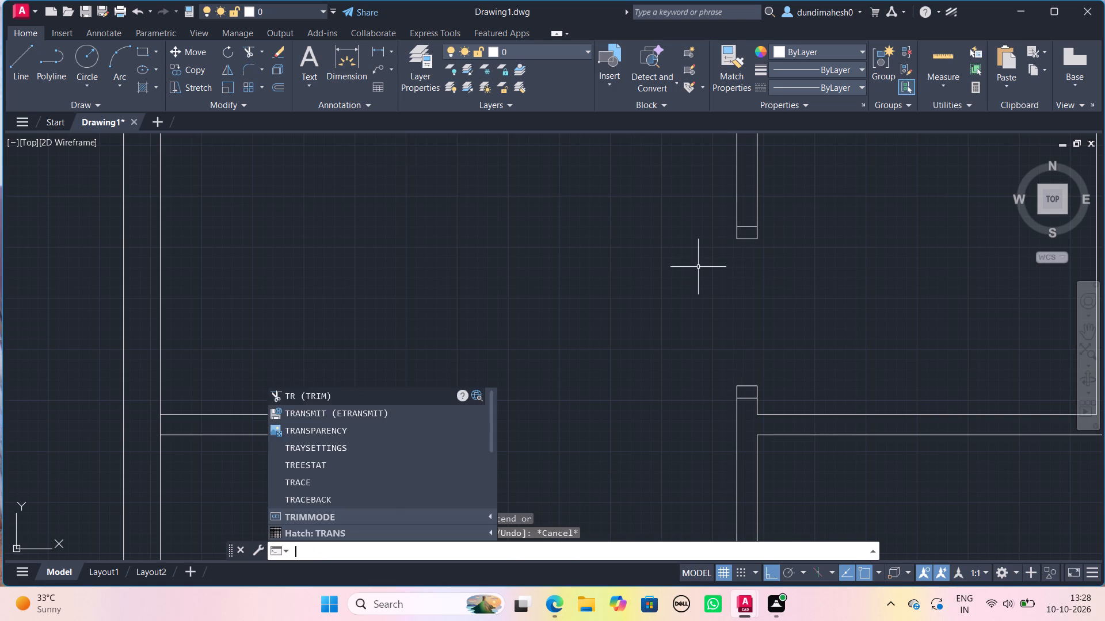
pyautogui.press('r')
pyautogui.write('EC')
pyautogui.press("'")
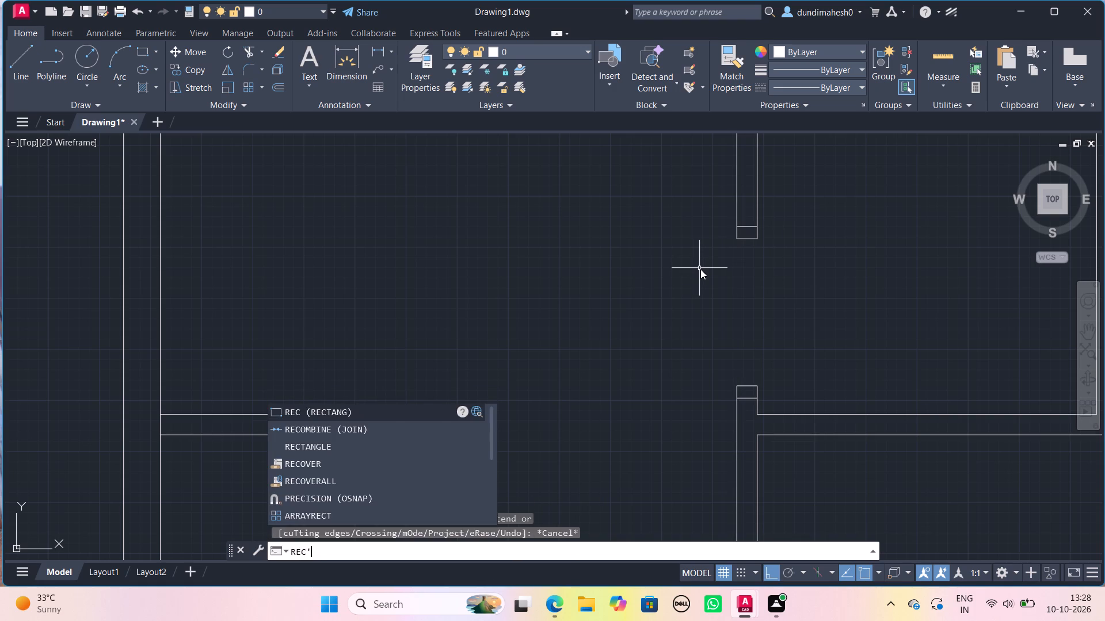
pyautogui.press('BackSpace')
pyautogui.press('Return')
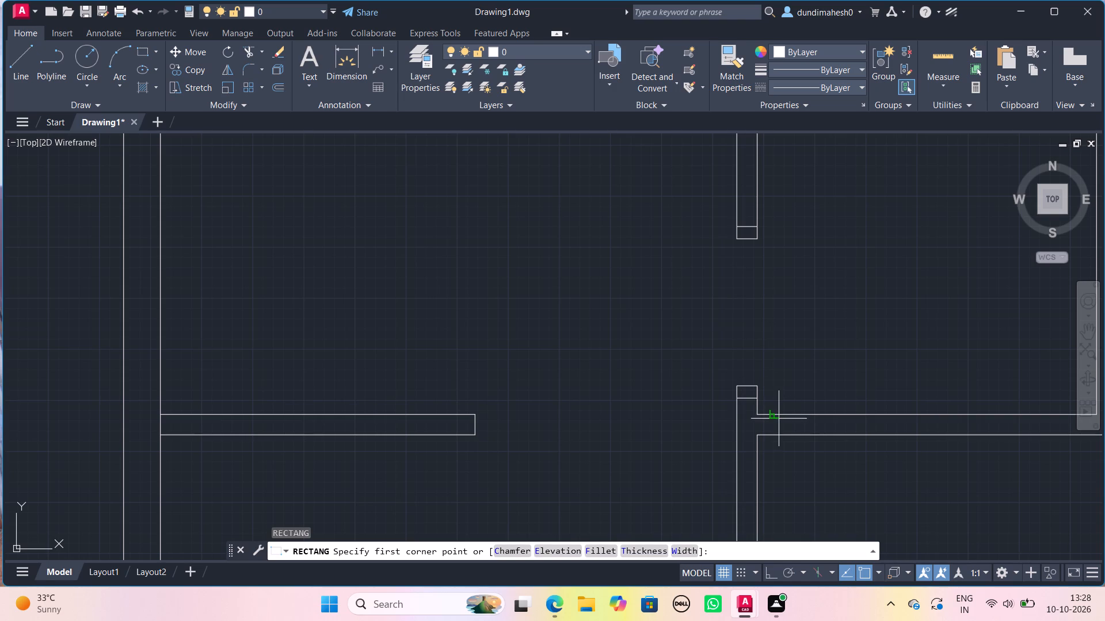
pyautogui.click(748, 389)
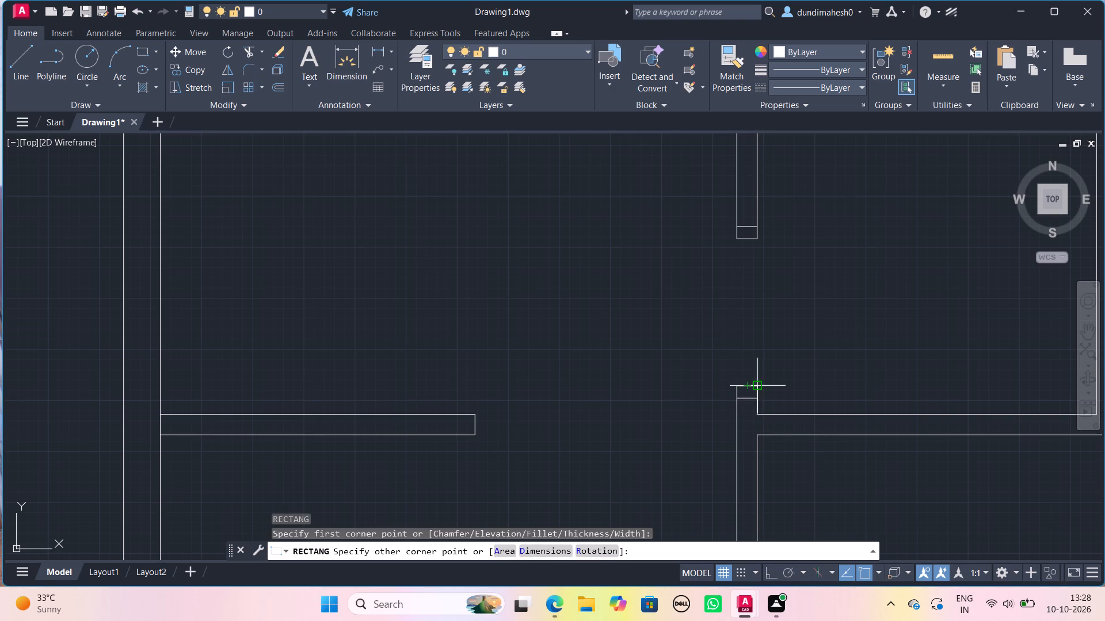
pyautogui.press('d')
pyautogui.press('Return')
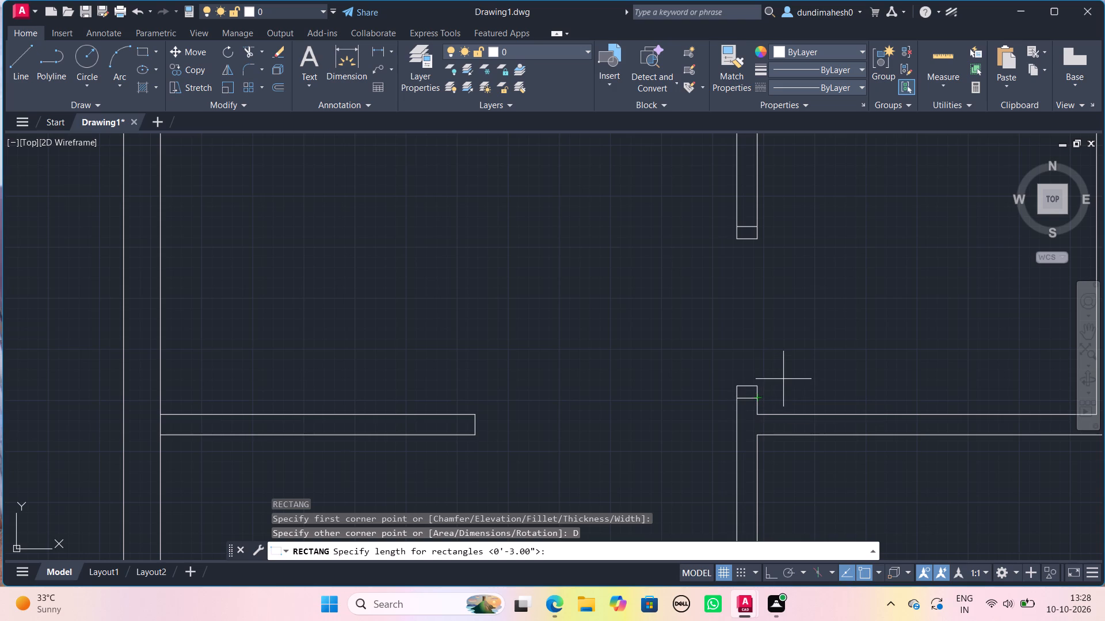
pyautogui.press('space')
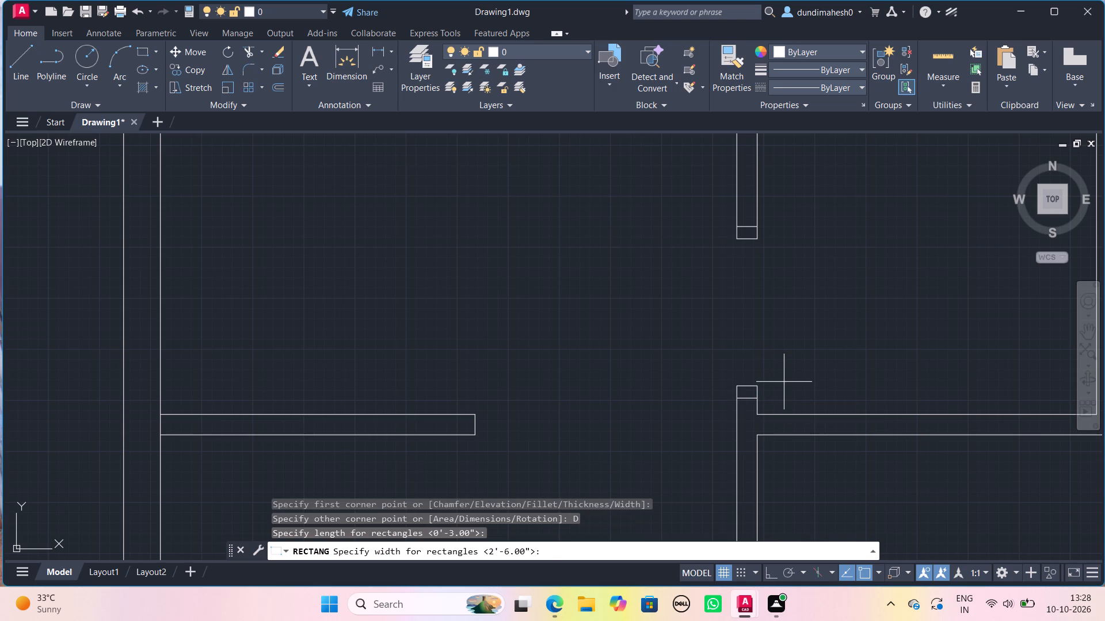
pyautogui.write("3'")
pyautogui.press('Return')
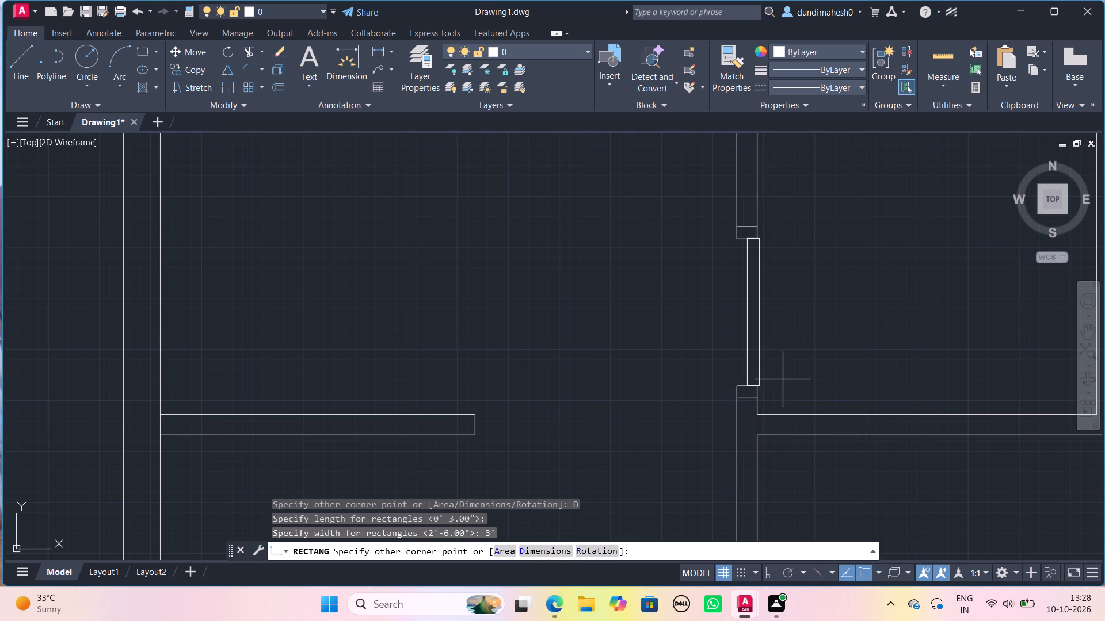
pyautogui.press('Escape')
# Draw a 3' by 3" rectangular door leaf extending right from the midpoint of the lower jamb's top edge, above the jamb.
pyautogui.press('space')
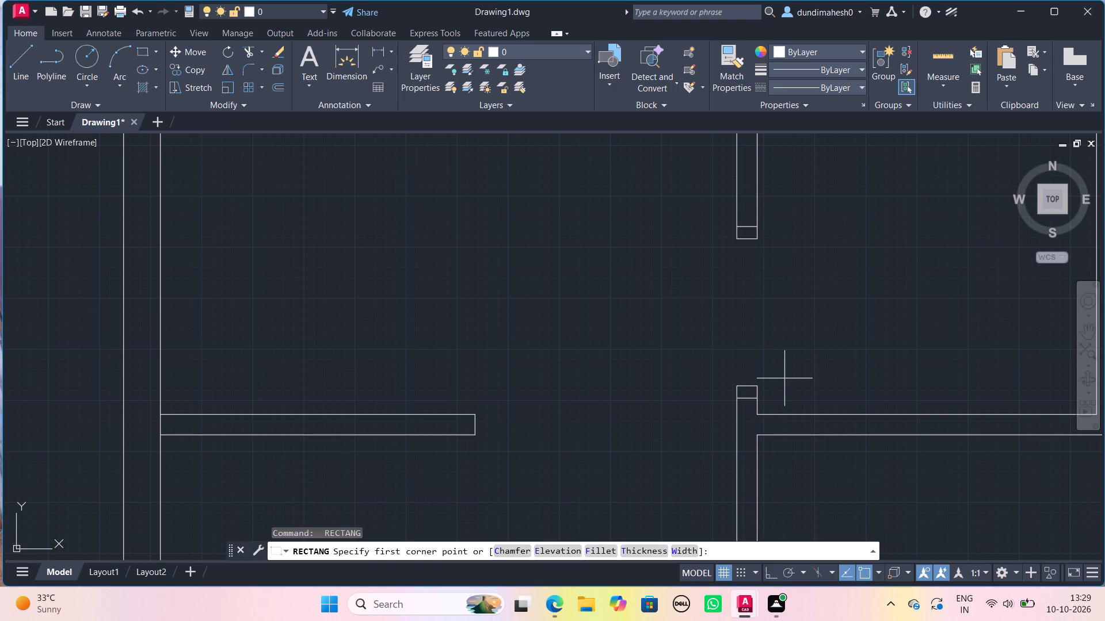
pyautogui.click(749, 382)
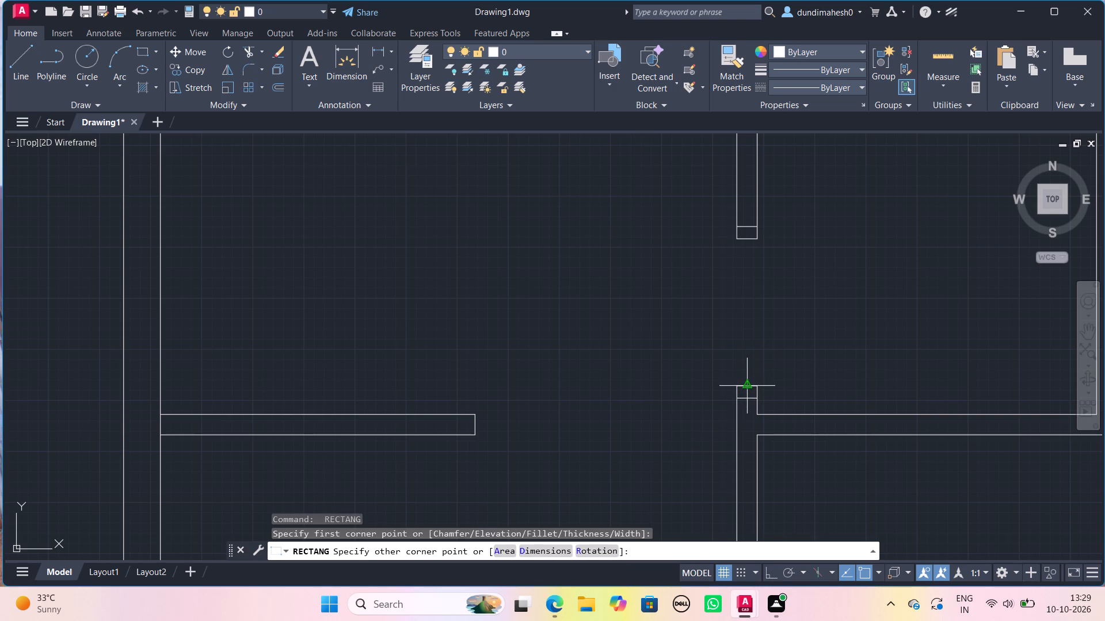
pyautogui.press('d')
pyautogui.press('Return')
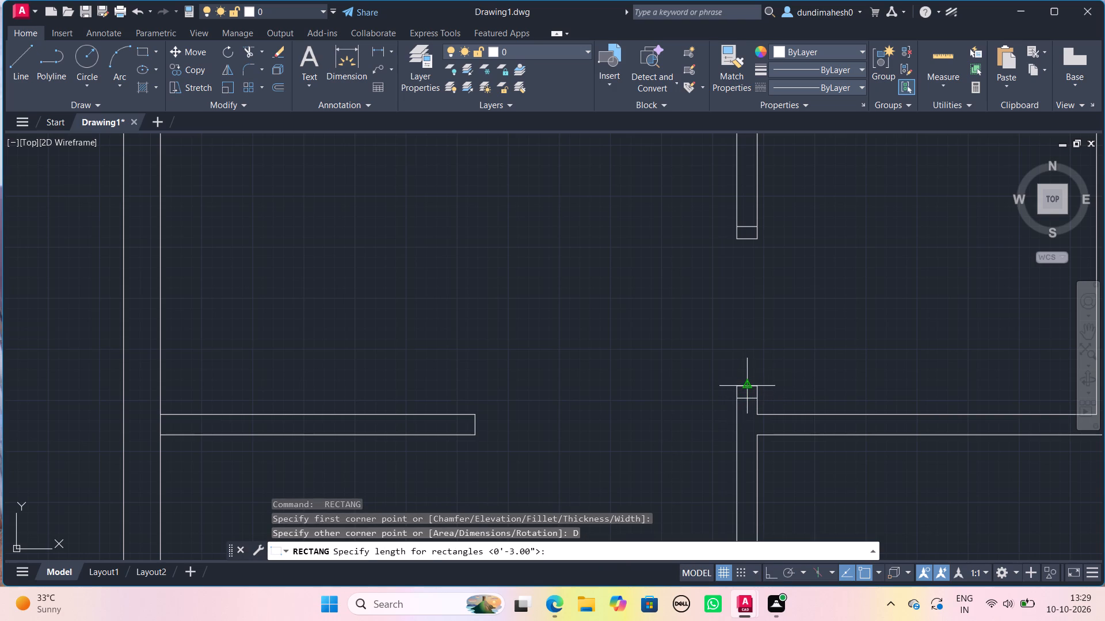
pyautogui.write("3'")
pyautogui.press('Return')
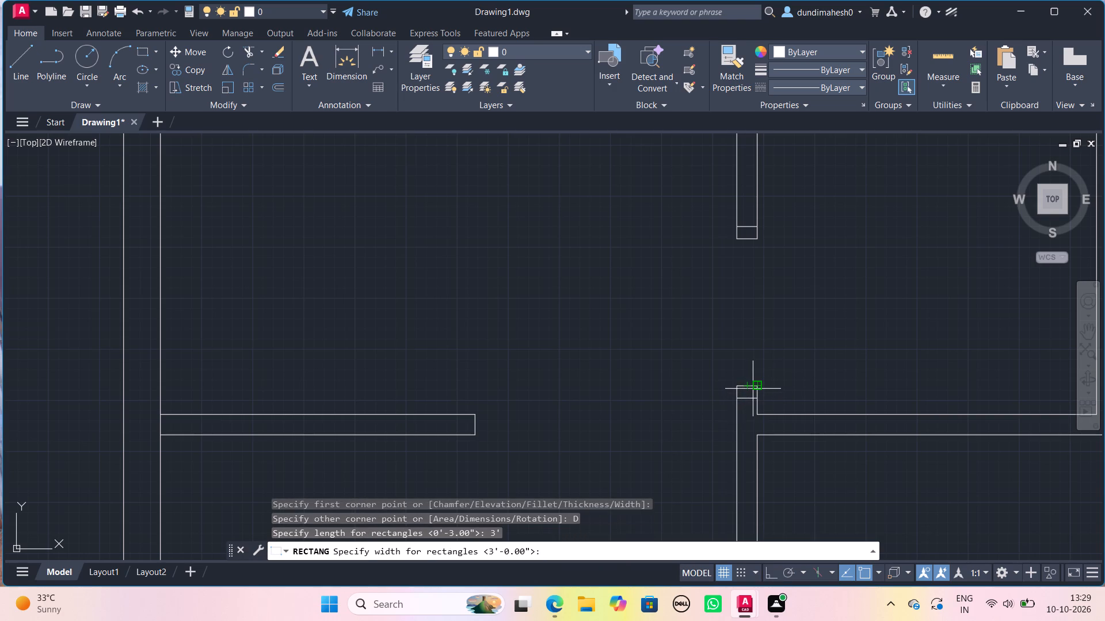
pyautogui.write('3"')
pyautogui.press('Return')
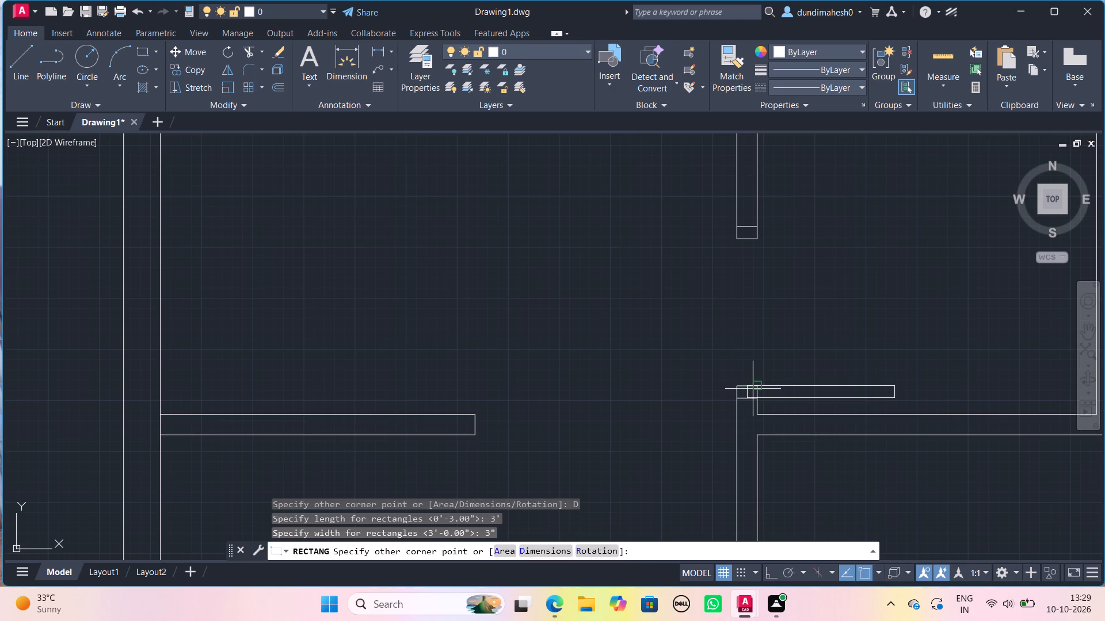
pyautogui.click(759, 374)
# Draw the door swing arc from the leaf's outer bottom corner through its outer top corner to the upper jamb's lower-right corner.
pyautogui.write('AR')
pyautogui.press('c')
pyautogui.press('Return')
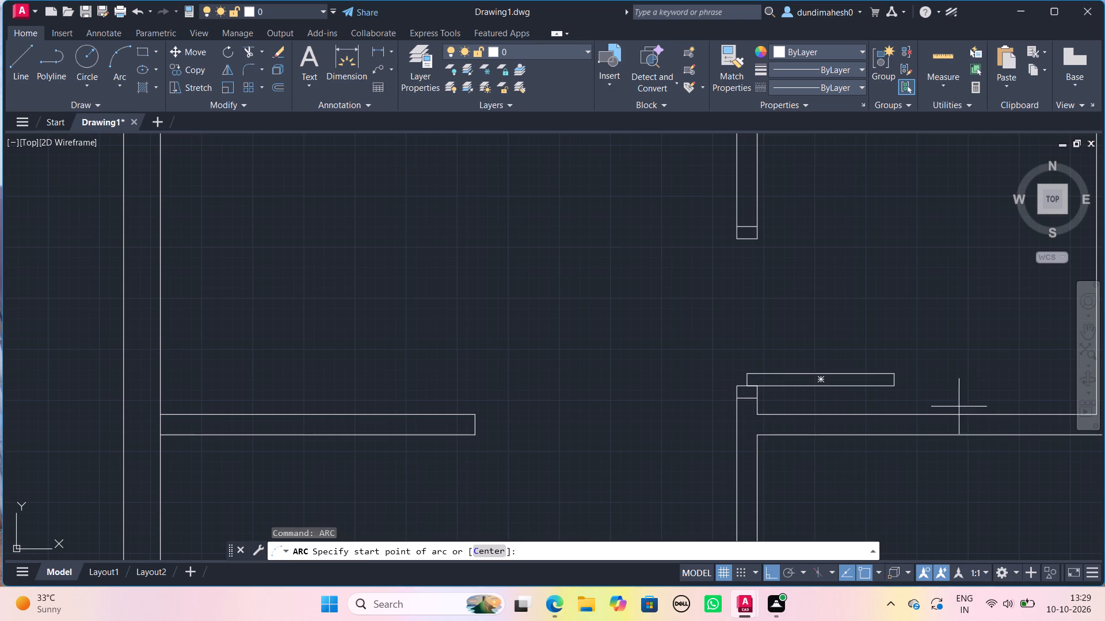
pyautogui.click(896, 384)
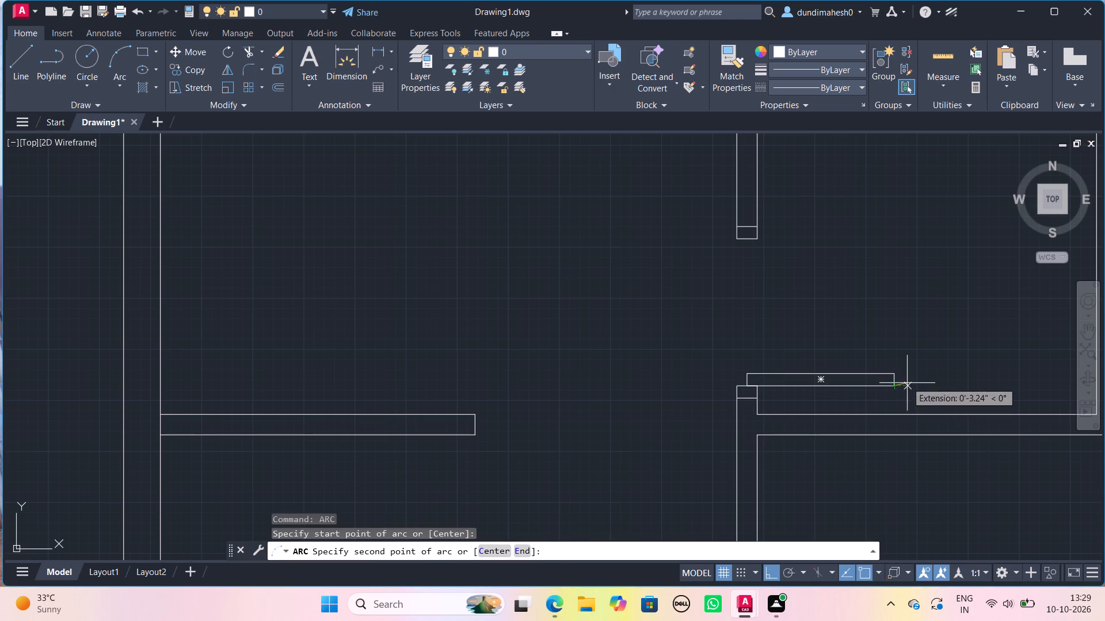
pyautogui.click(896, 371)
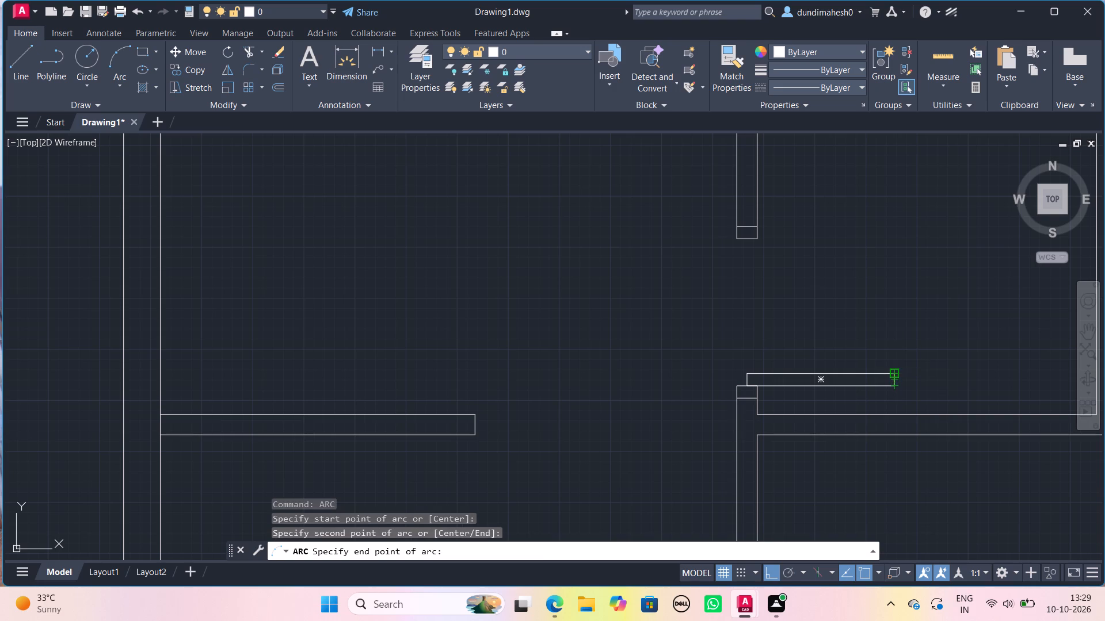
pyautogui.click(754, 240)
# Draw a line from the lower room's top-left corner 5" down, continuing 5" left across the vertical wall.
pyautogui.scroll(-2, 783, 243)
pyautogui.scroll(-1, 806, 328)
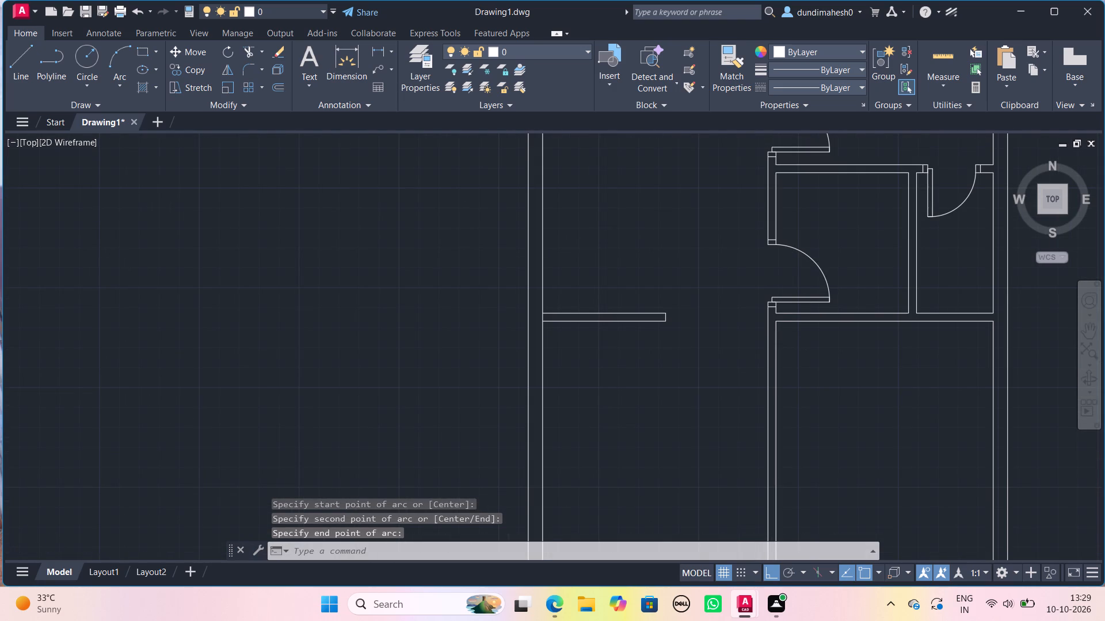
pyautogui.scroll(2, 791, 363)
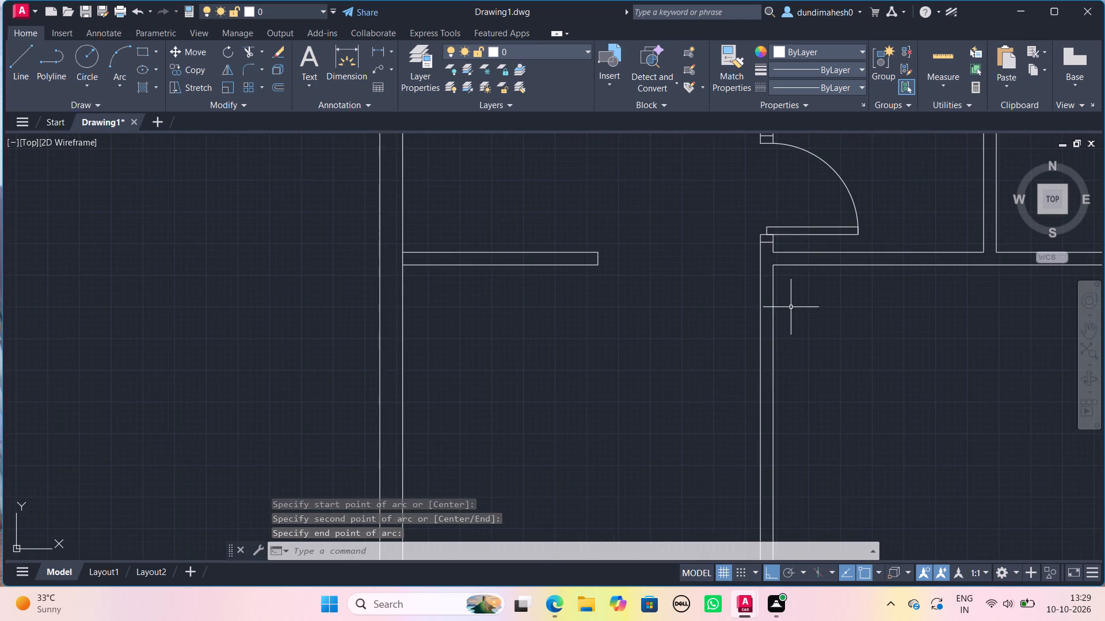
pyautogui.scroll(2, 791, 307)
pyautogui.press('l')
pyautogui.press('Return')
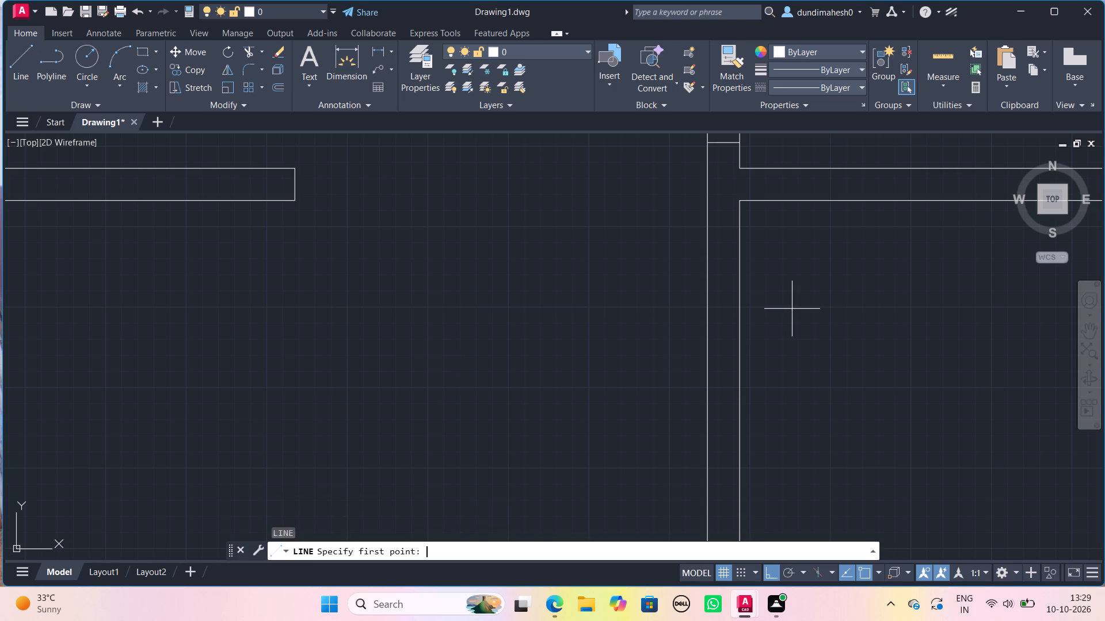
pyautogui.click(738, 203)
pyautogui.press('5')
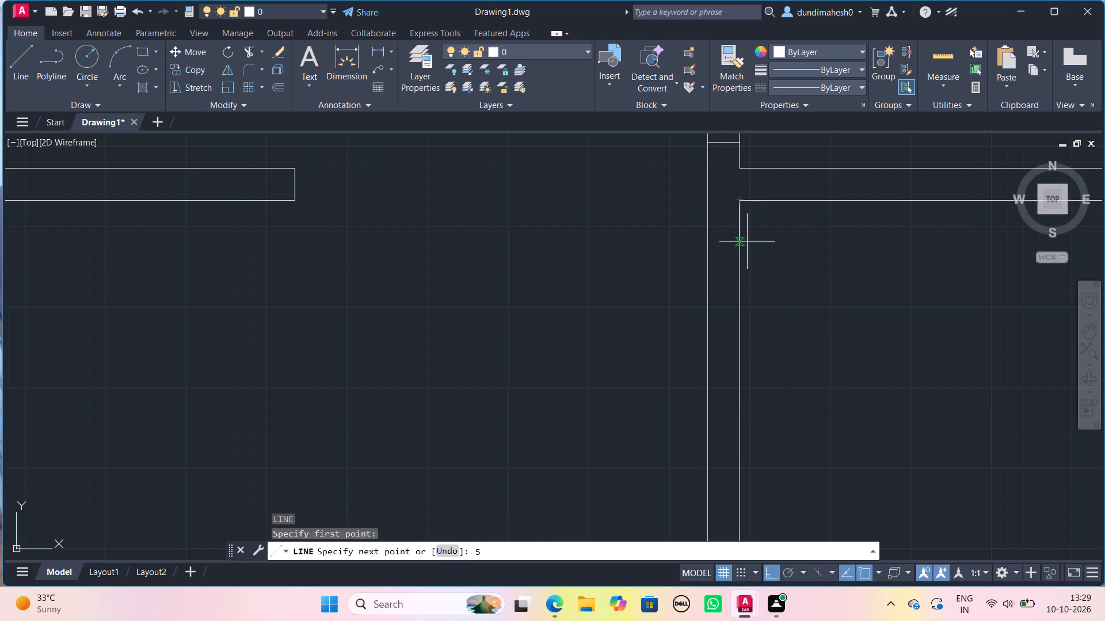
pyautogui.hotkey('shift', '"')
pyautogui.press('Return')
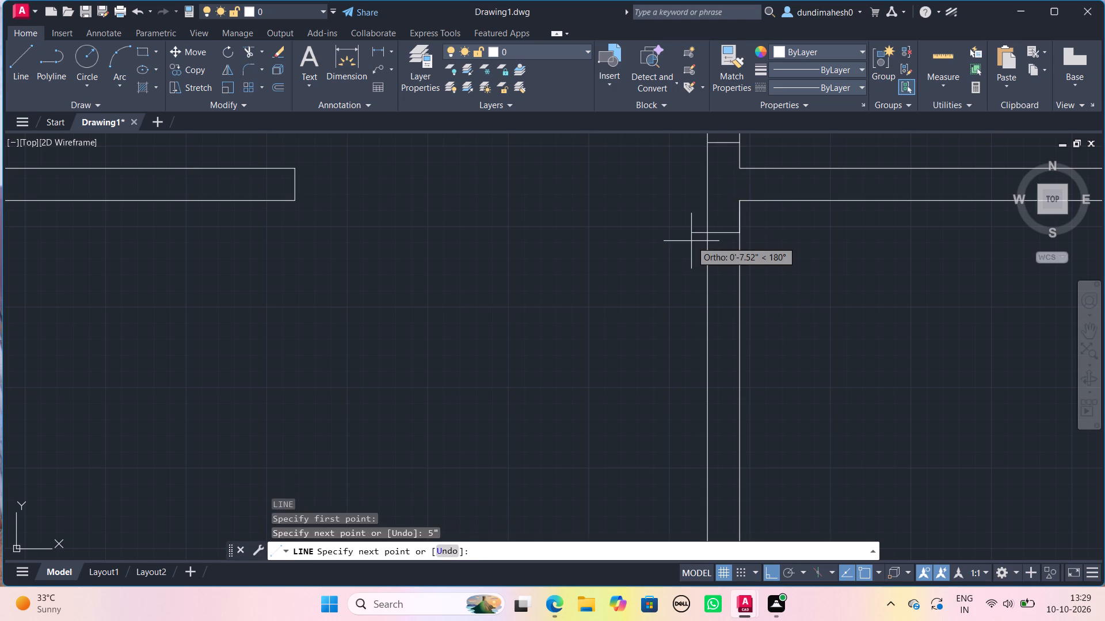
pyautogui.write('5"')
pyautogui.press('Return')
pyautogui.press('space')
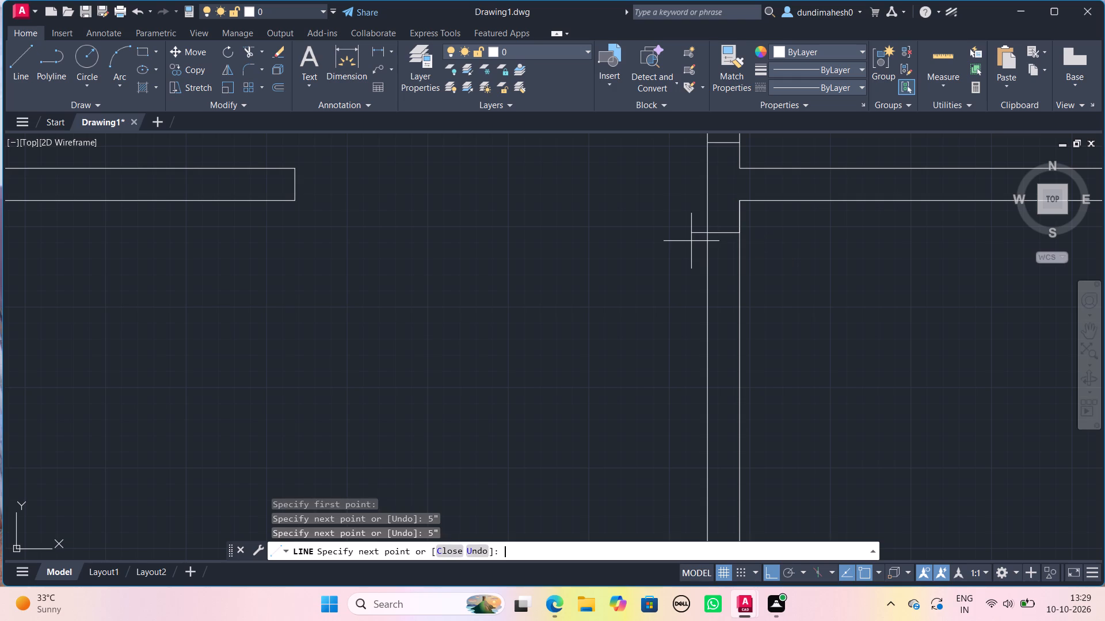
# Delete the 5" vertical helper line at the lower room's top-left corner.
pyautogui.click(738, 213)
pyautogui.press('Delete')
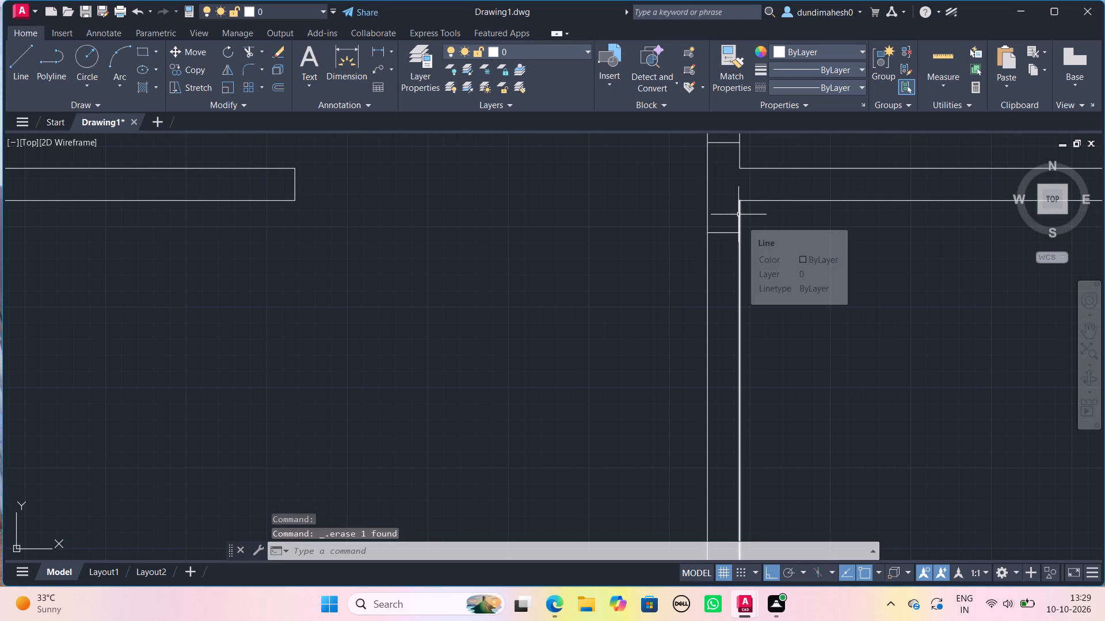
# Offset the short line across the vertical wall 3" downward to form the lower room's upper door jamb.
pyautogui.press('o')
pyautogui.press('Return')
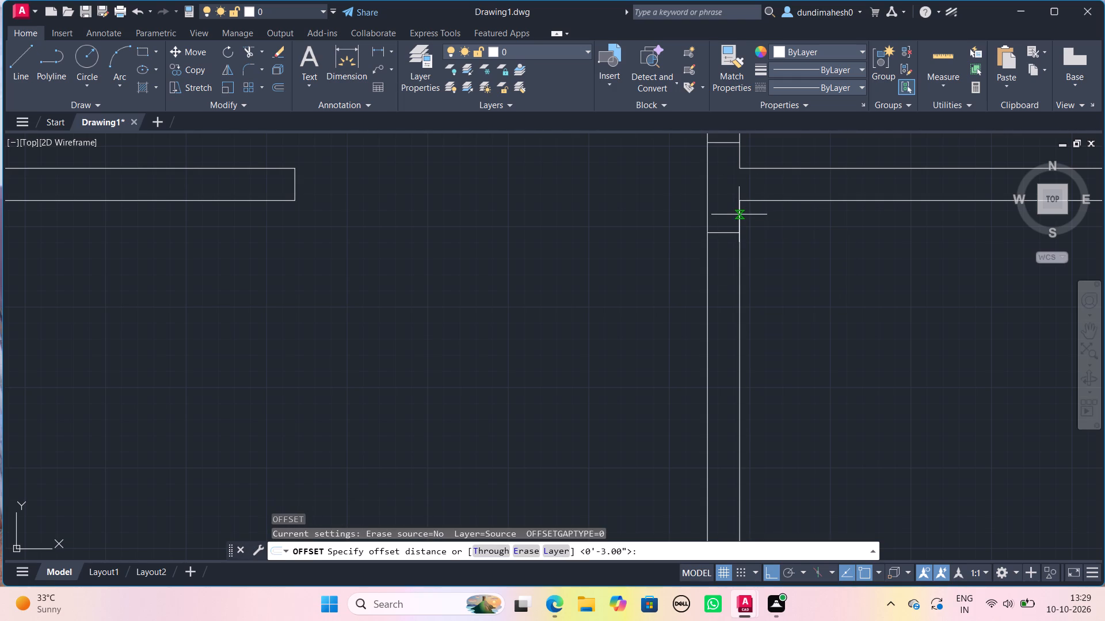
pyautogui.press('space')
pyautogui.click(724, 232)
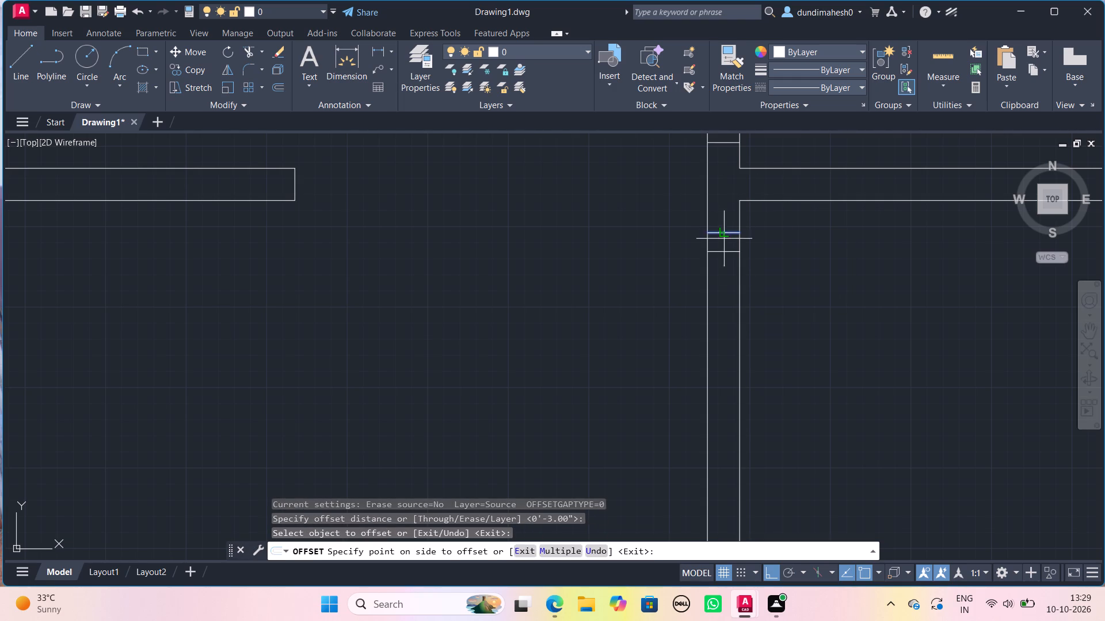
pyautogui.click(725, 282)
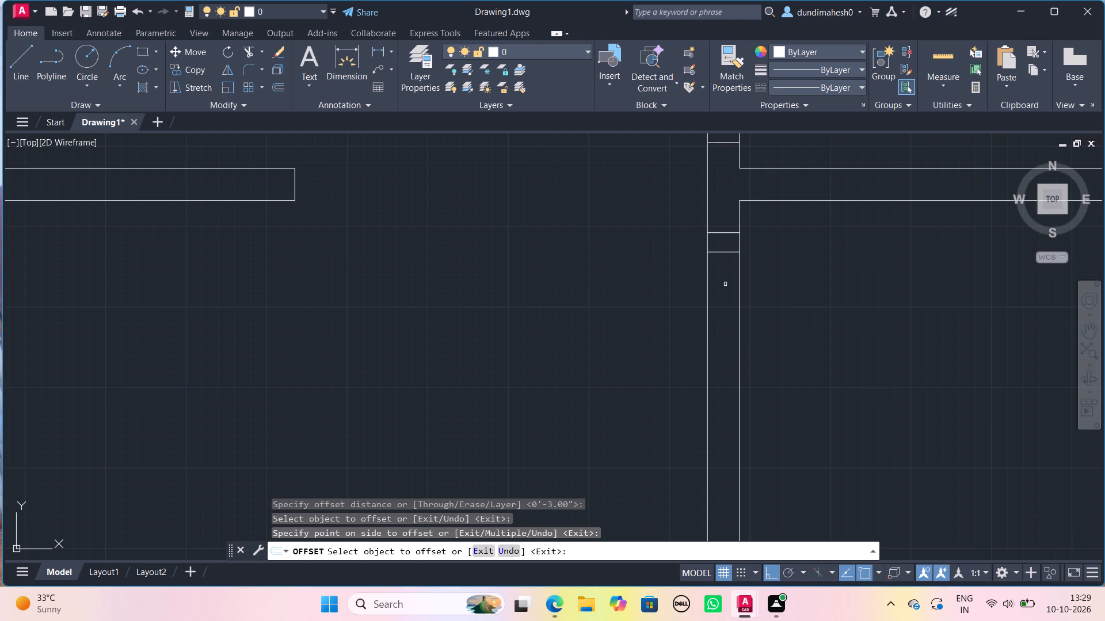
pyautogui.press('space')
# Offset the upper jamb's lower line 3' downward to mark the lower room's door opening.
pyautogui.press('space')
pyautogui.press('3')
pyautogui.press("'")
pyautogui.press('Return')
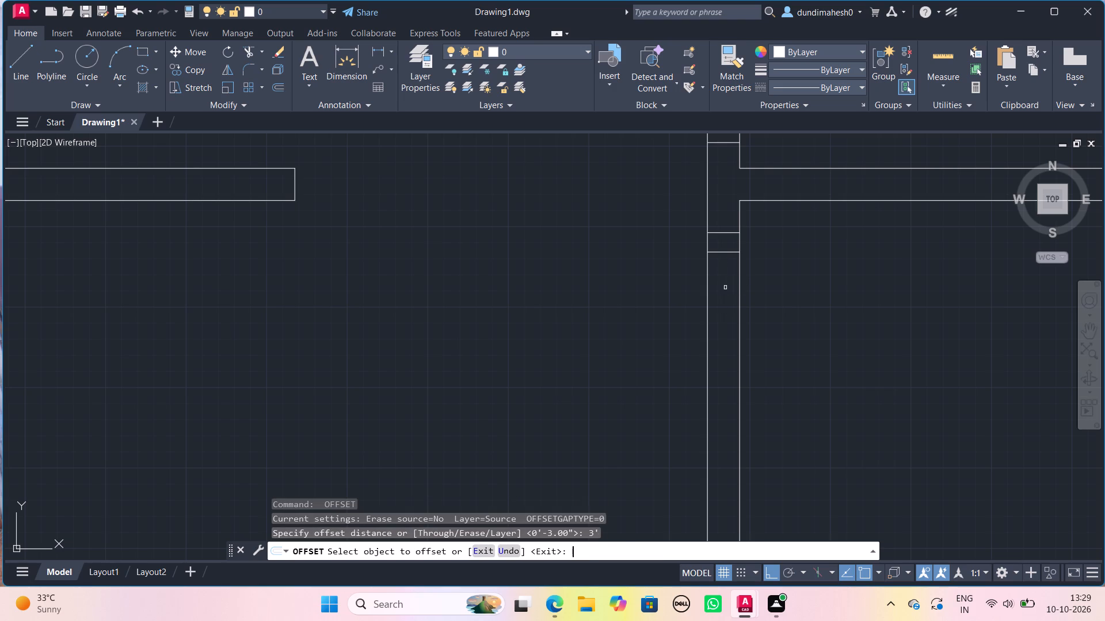
pyautogui.click(725, 252)
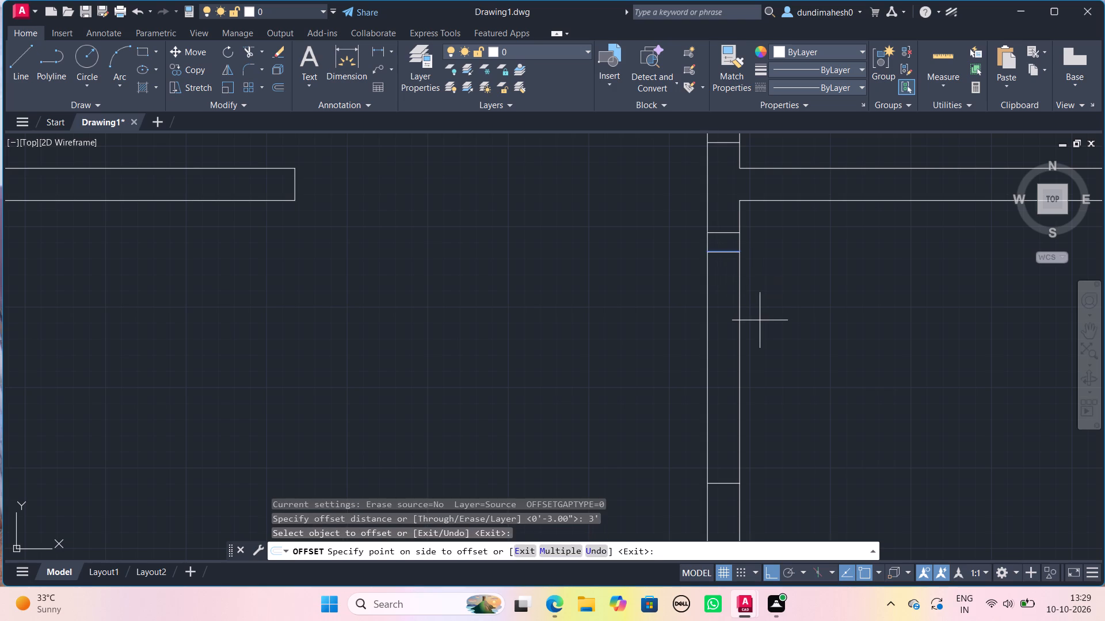
pyautogui.click(759, 320)
pyautogui.press('space')
# Offset the line at the bottom of the door opening 3" downward to form the lower jamb.
pyautogui.press('space')
pyautogui.write('3')
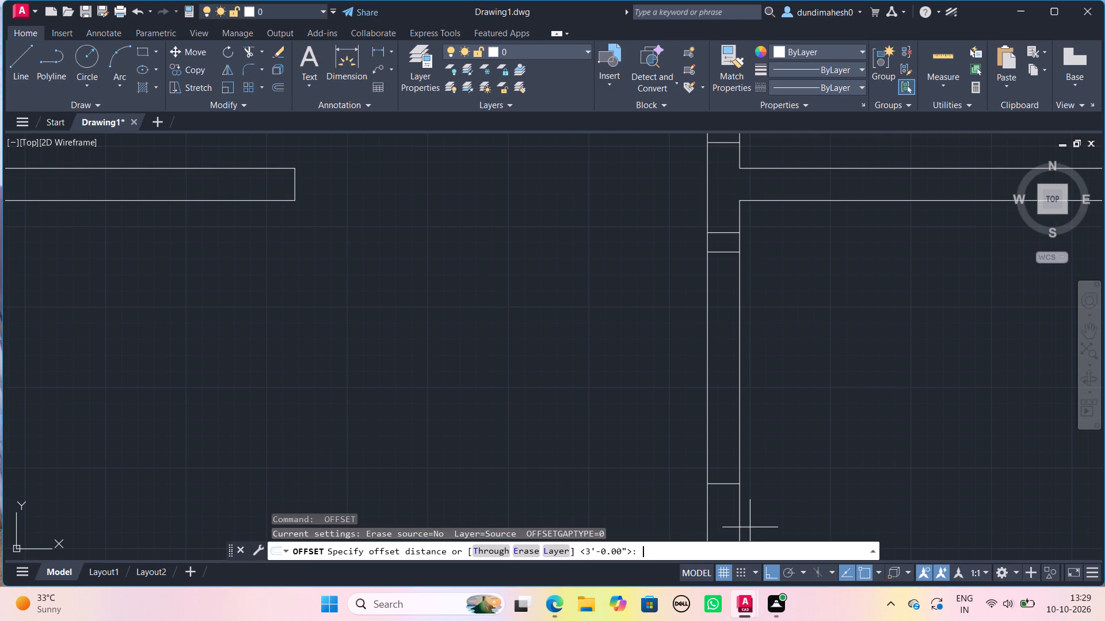
pyautogui.hotkey('shift', '"')
pyautogui.press('Return')
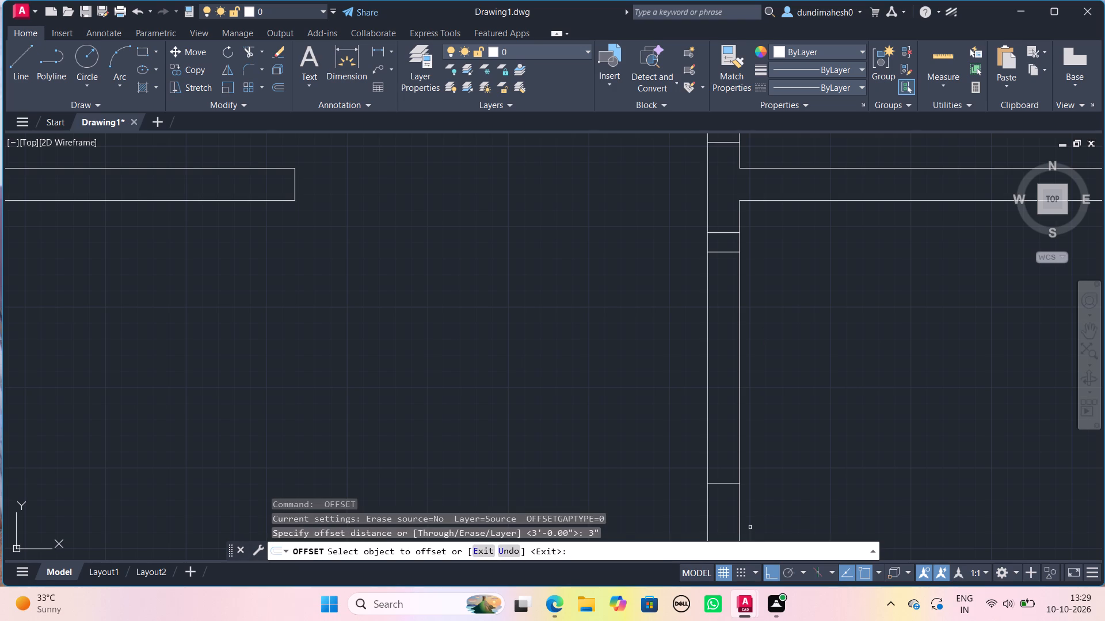
pyautogui.click(729, 484)
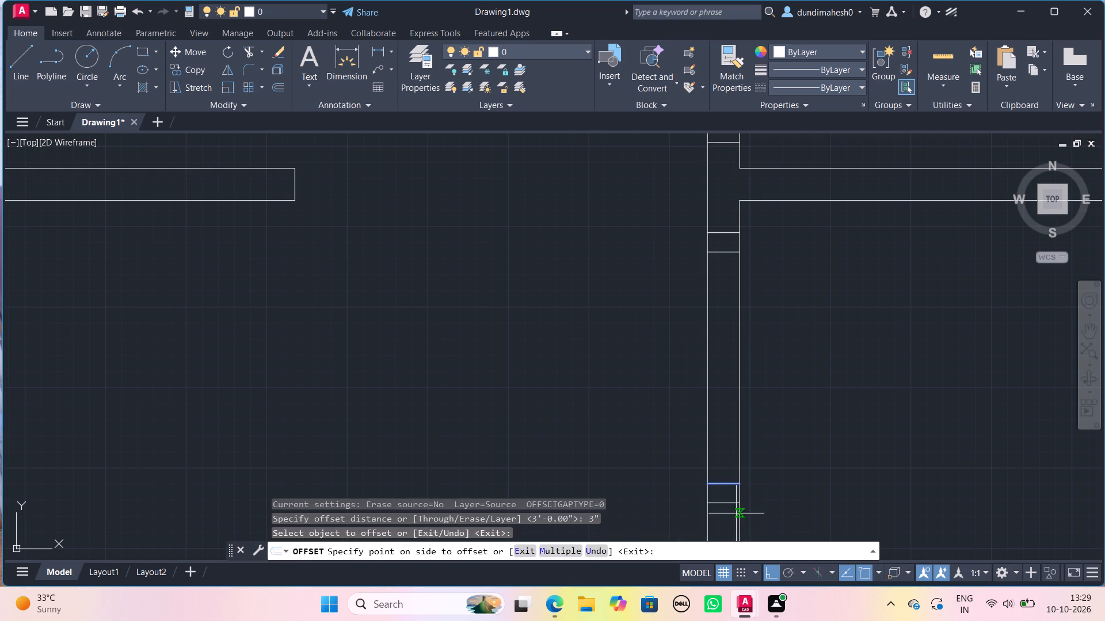
pyautogui.click(737, 515)
pyautogui.press('space')
# Trim both vertical wall lines between the upper and lower jambs to clear the door opening.
pyautogui.write('TR')
pyautogui.write('IM')
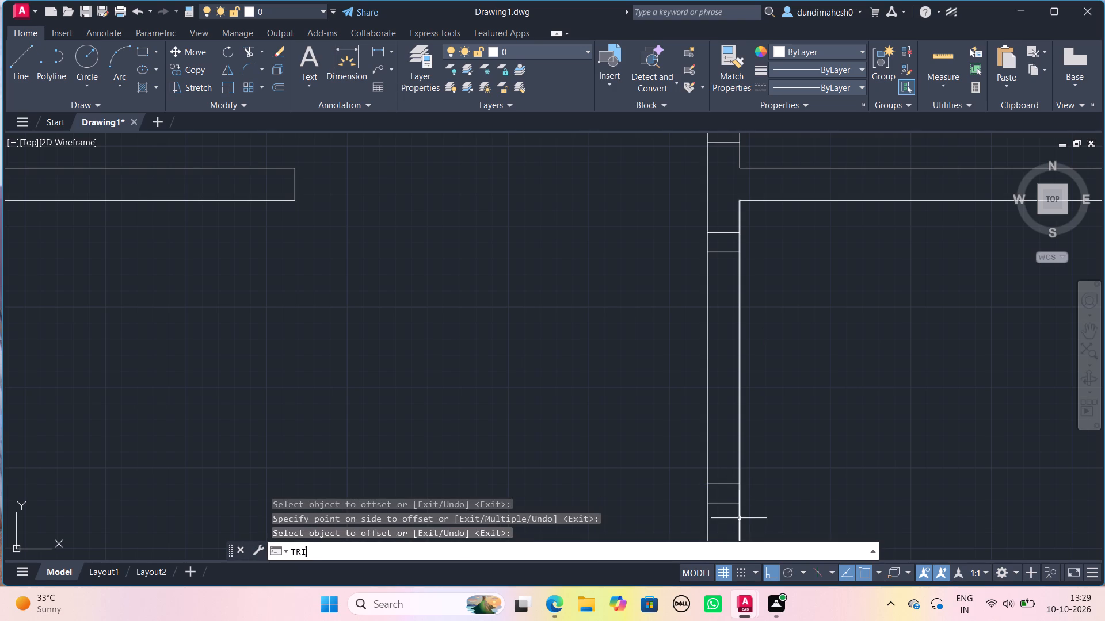
pyautogui.press('Return')
pyautogui.press('Return')
pyautogui.click(747, 444)
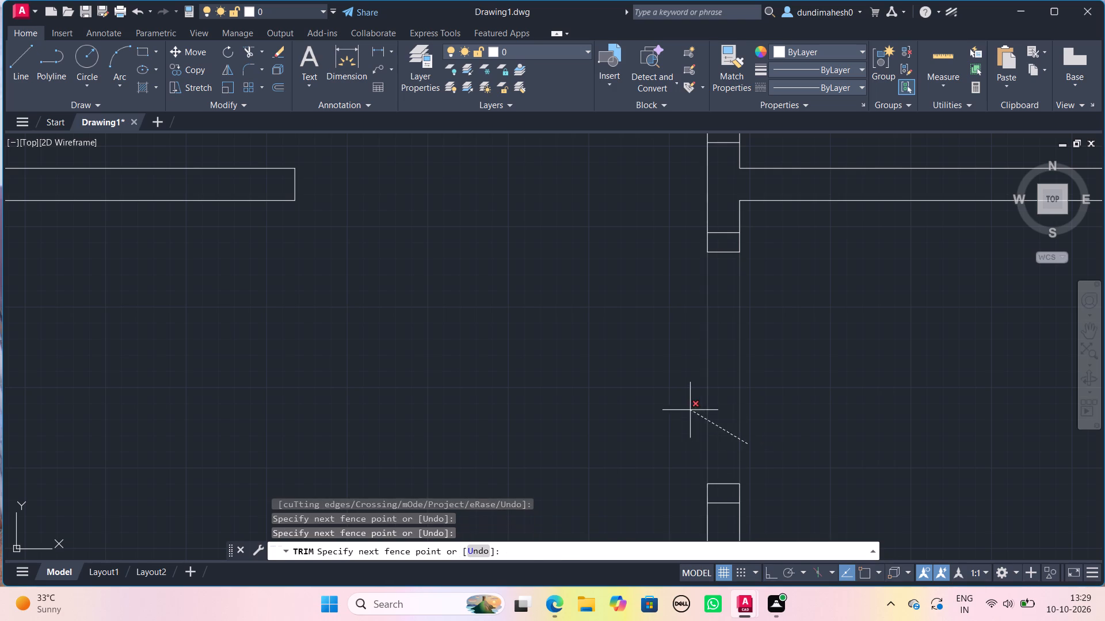
pyautogui.click(687, 408)
pyautogui.press('space')
# Draw a 3' by 3" door leaf rectangle from the midpoint of the upper jamb's lower edge, extending right into the lower room.
pyautogui.write('RE')
pyautogui.press('c')
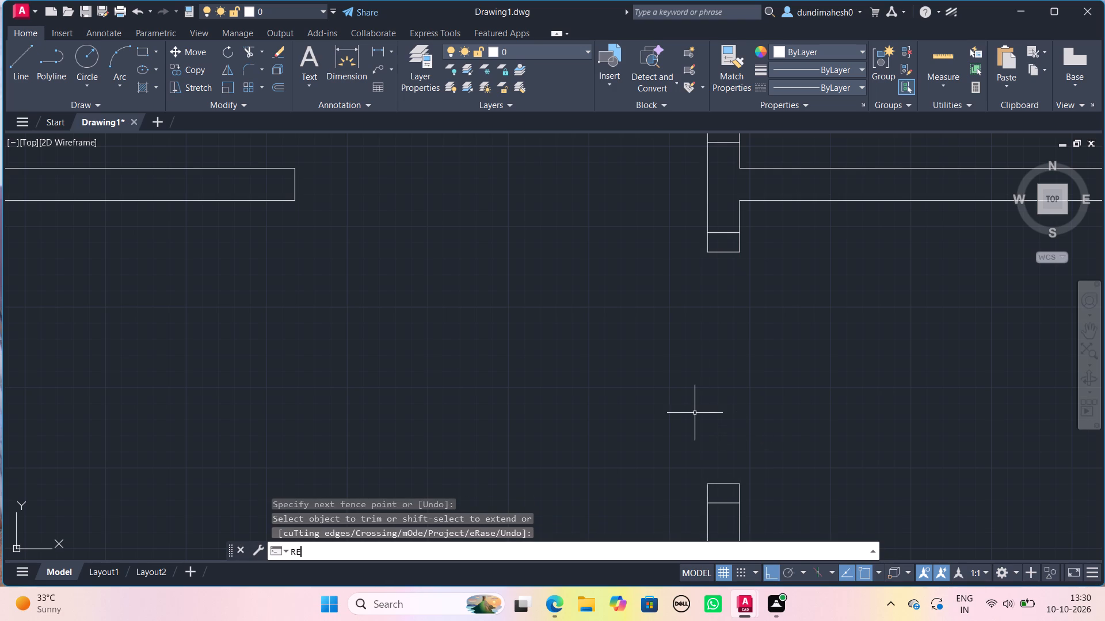
pyautogui.press('Return')
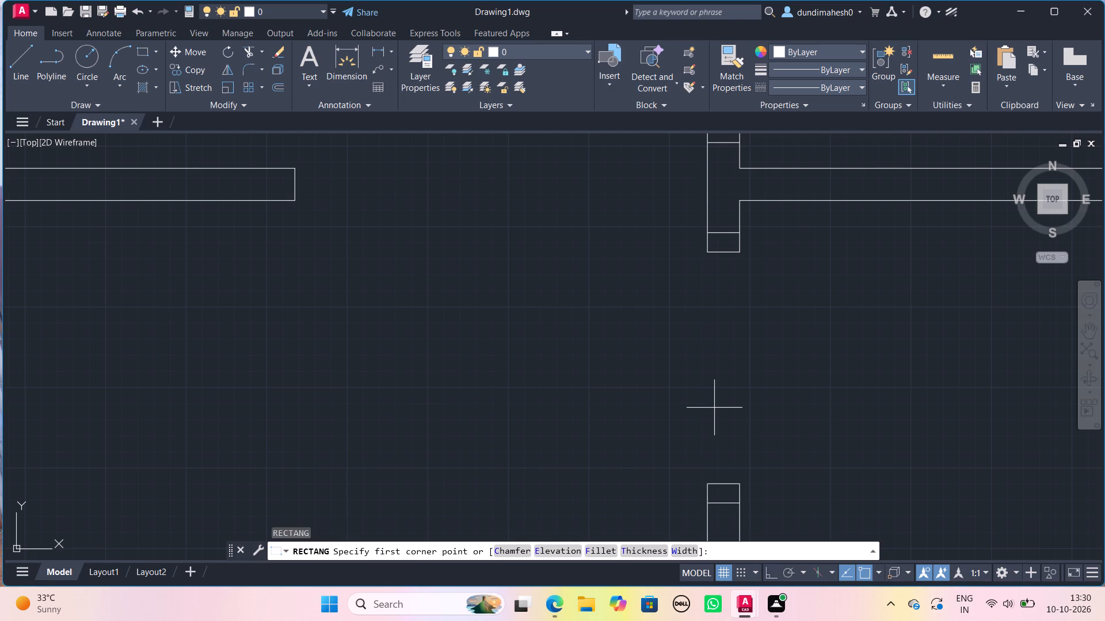
pyautogui.click(726, 255)
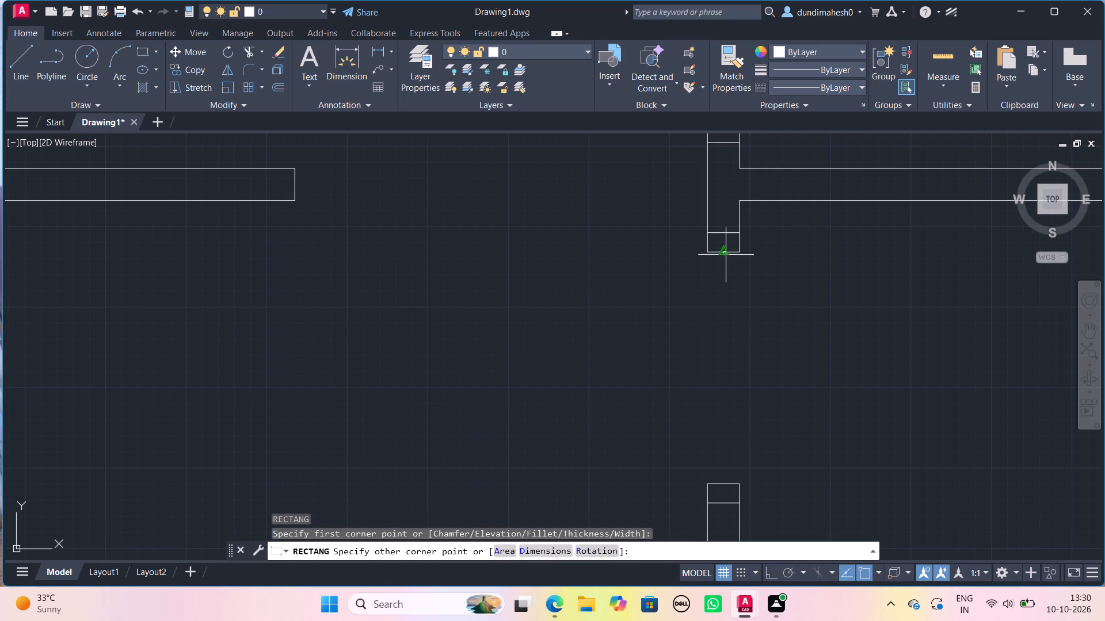
pyautogui.press('space')
pyautogui.press('space')
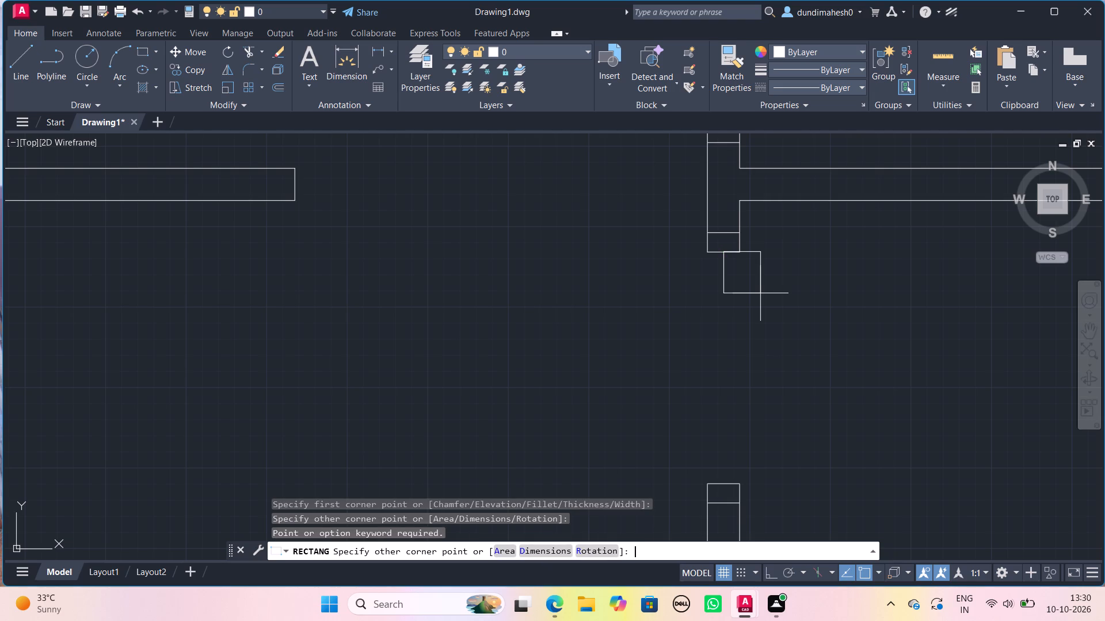
pyautogui.press('d')
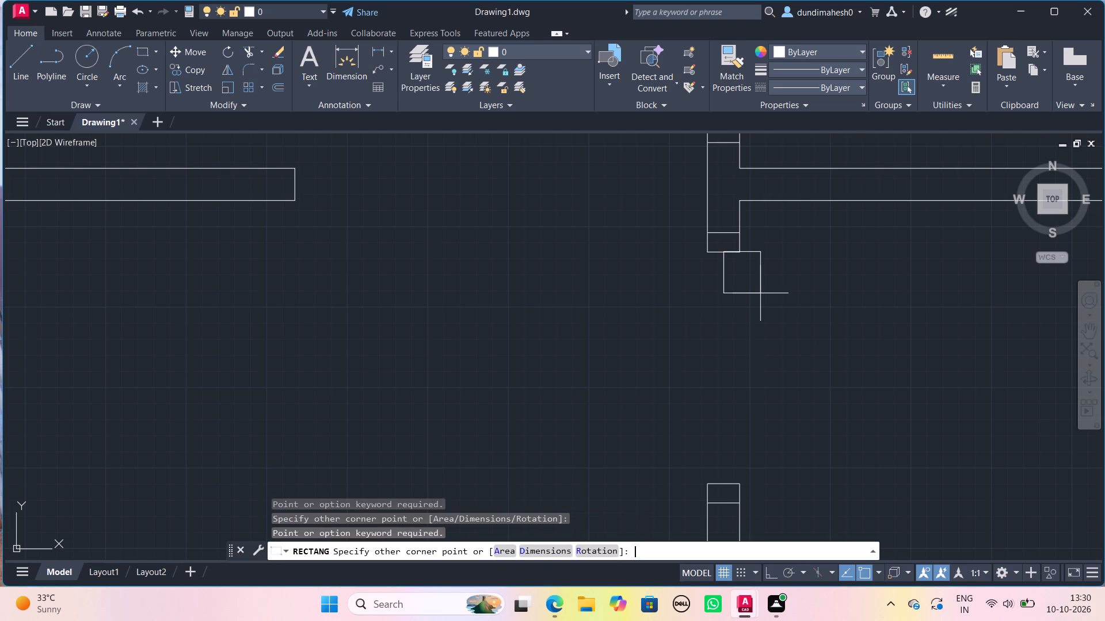
pyautogui.press('Return')
pyautogui.press('space')
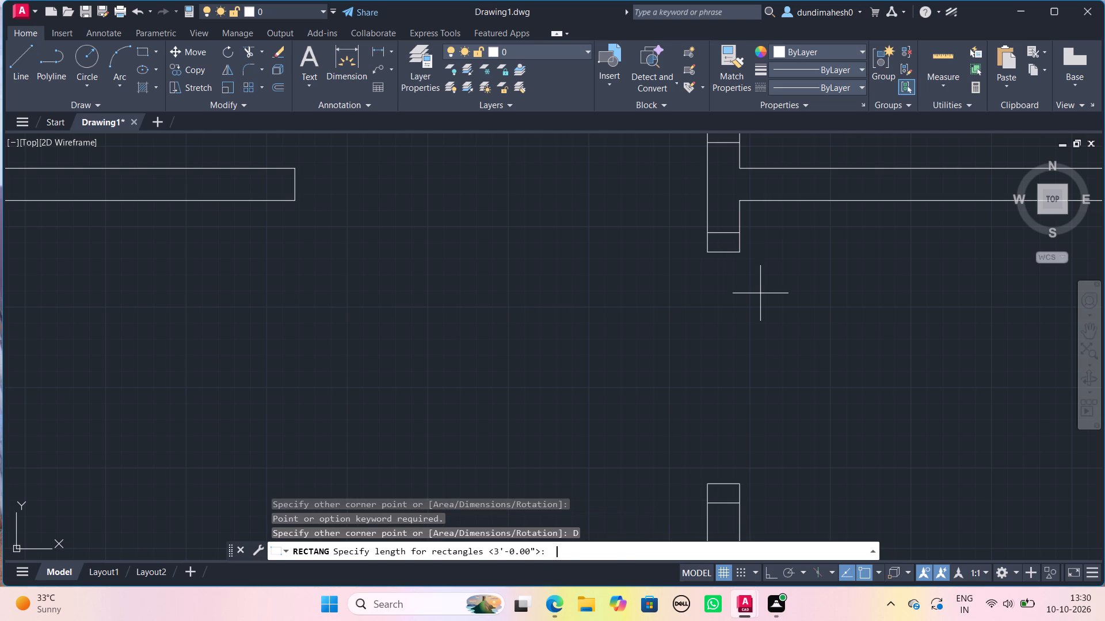
pyautogui.press('space')
pyautogui.click(760, 293)
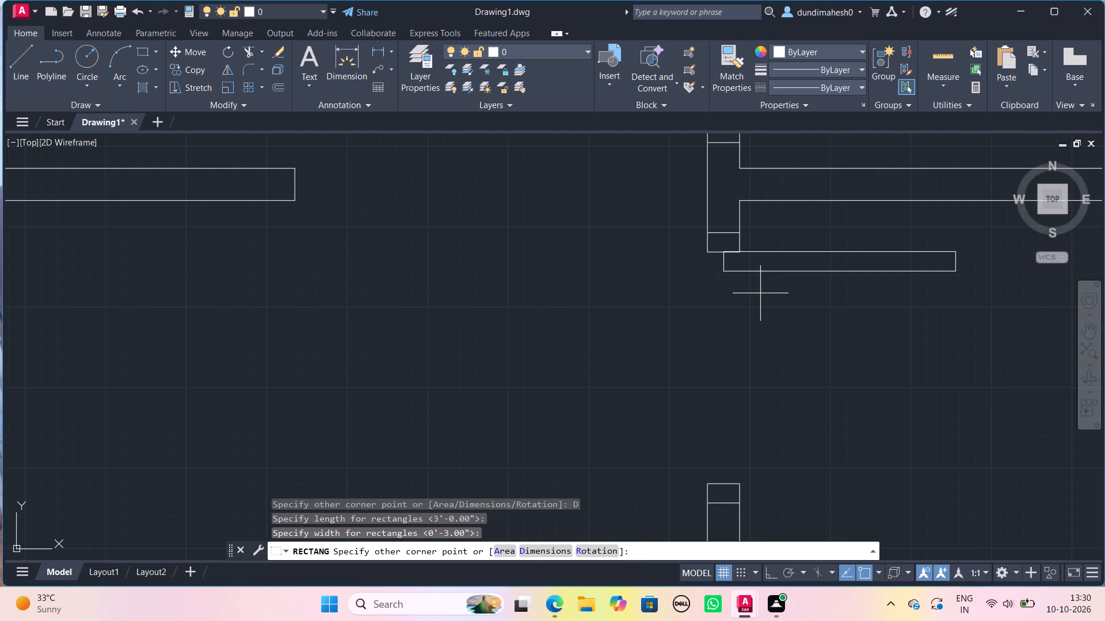
pyautogui.click(791, 319)
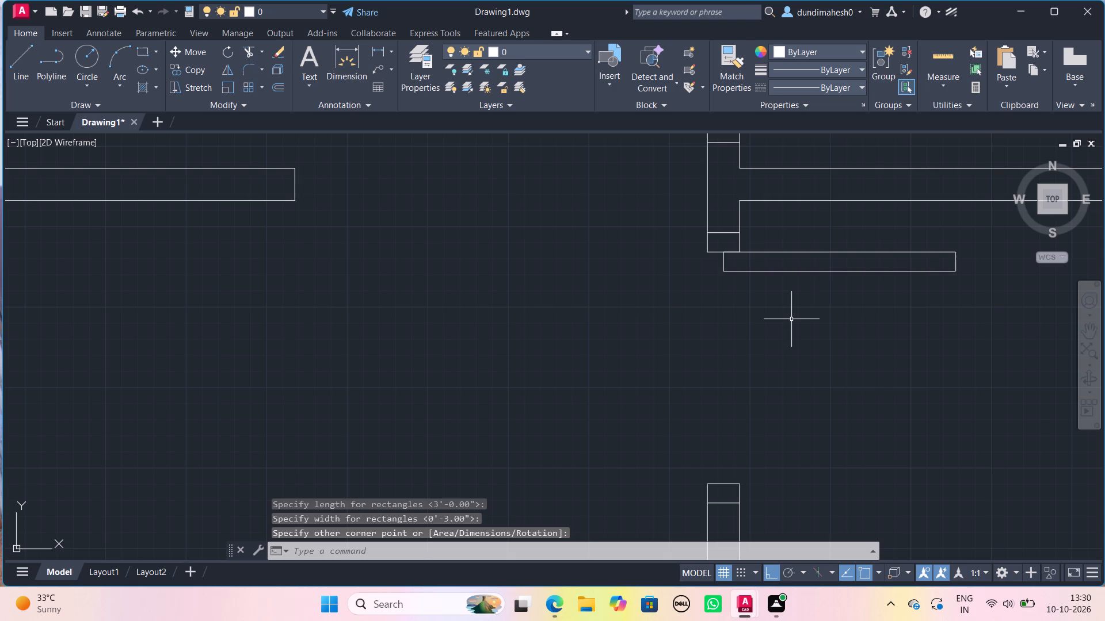
# Draw the door swing arc from the leaf's outer top corner through its outer bottom corner to the lower jamb's upper-right corner.
pyautogui.press('a')
pyautogui.write('RC')
pyautogui.press('Return')
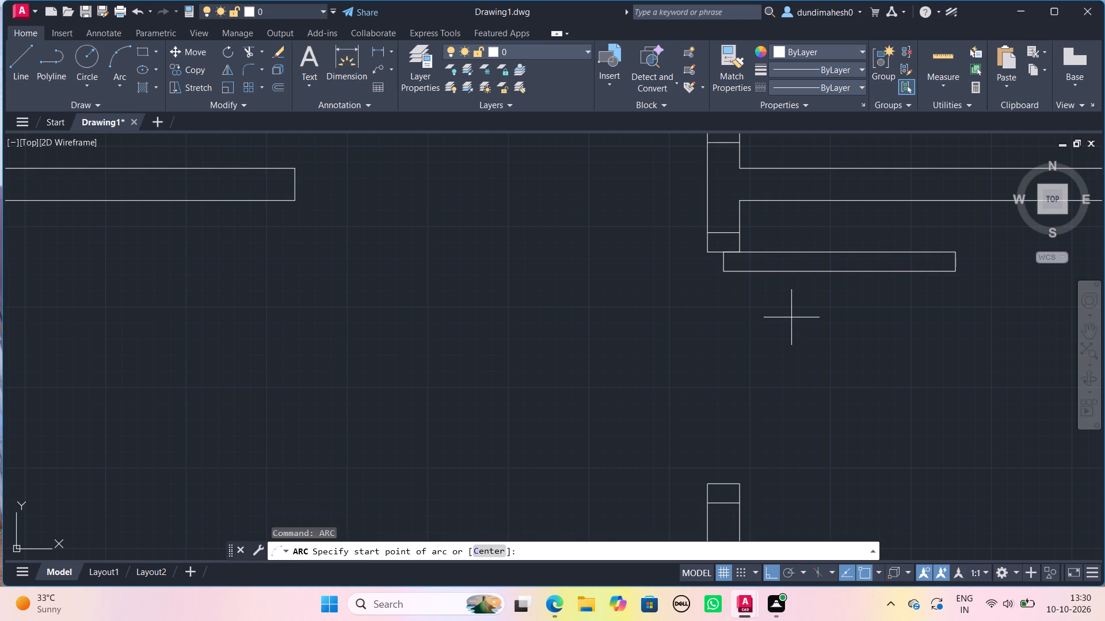
pyautogui.click(951, 252)
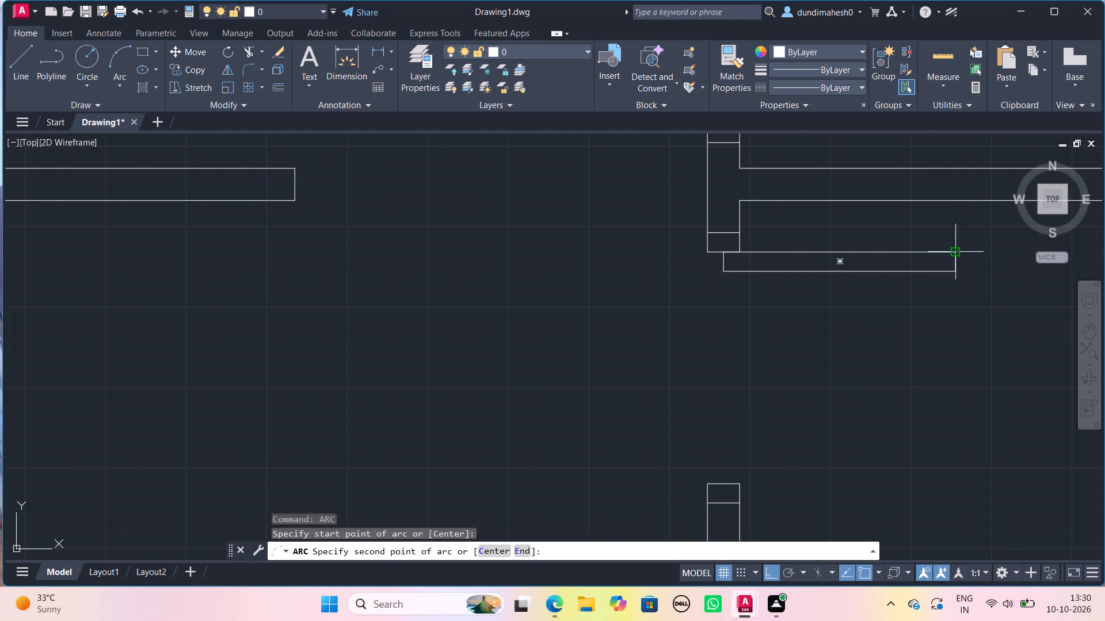
pyautogui.click(954, 267)
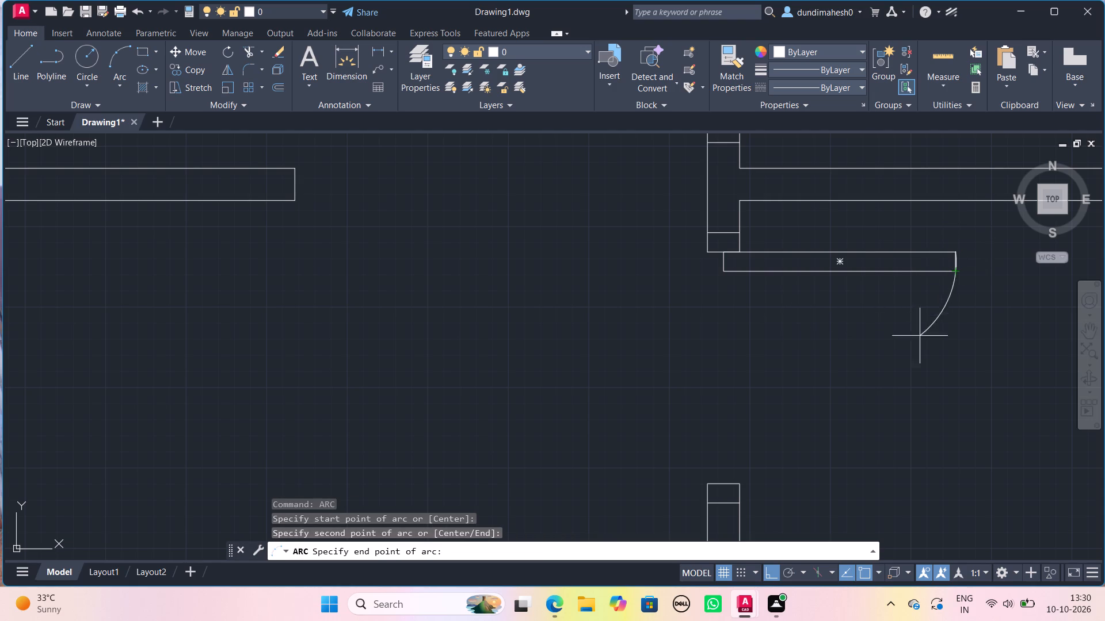
pyautogui.click(736, 486)
# Draw a line from the lower-left room's bottom-right inner corner 5" left, continuing 5" down into the wall.
pyautogui.scroll(-3, 736, 486)
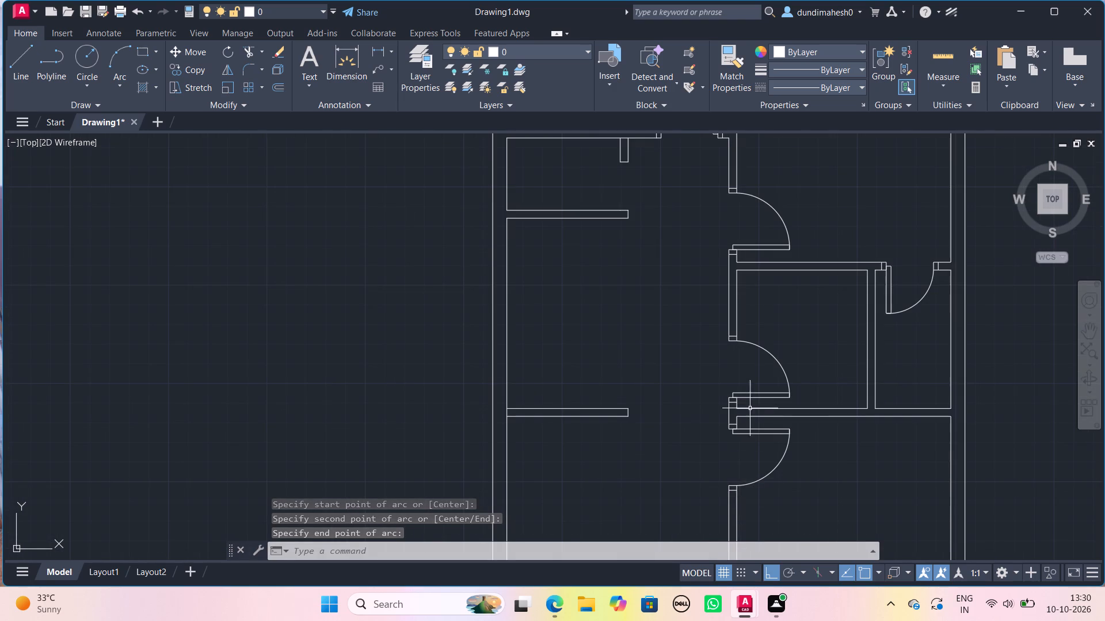
pyautogui.scroll(-1, 708, 418)
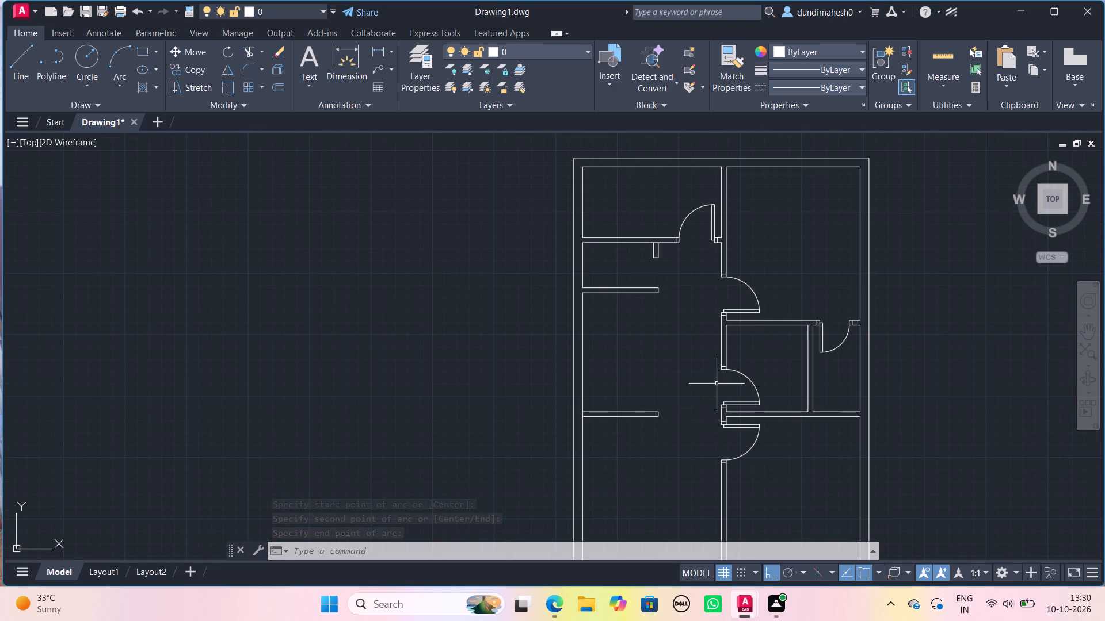
pyautogui.moveTo(762, 523); pyautogui.dragTo(844, 275, button='middle')
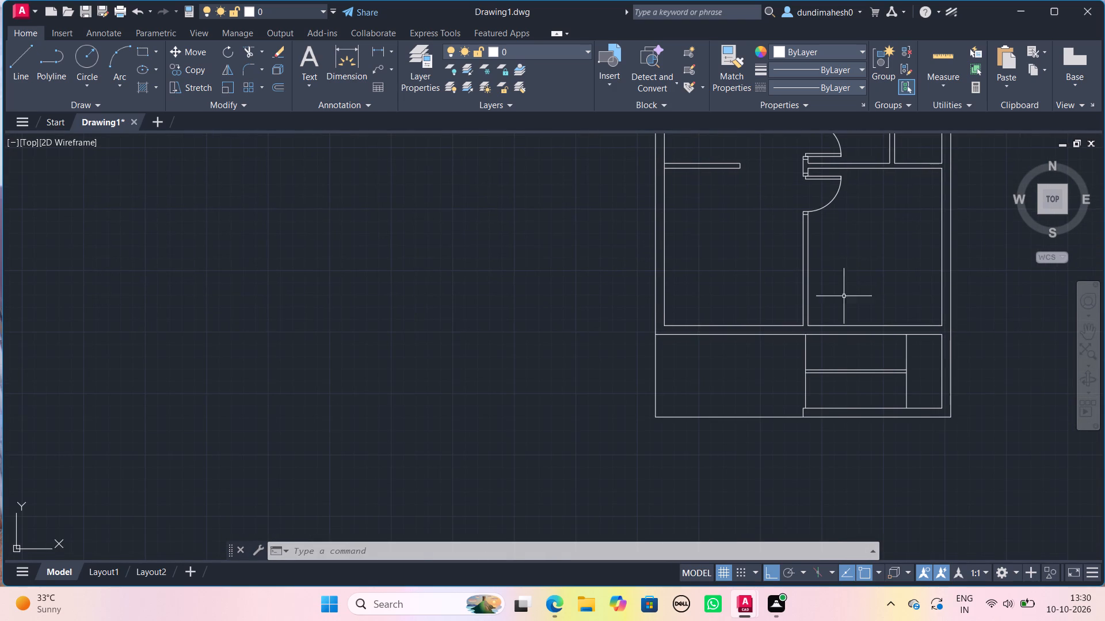
pyautogui.scroll(3, 840, 317)
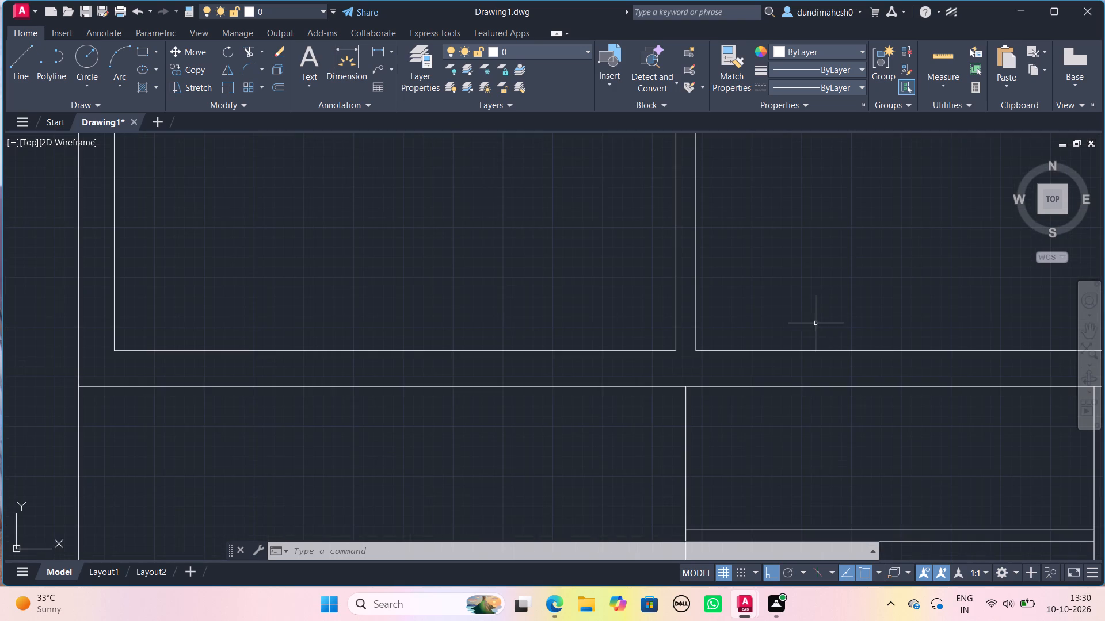
pyautogui.press('l')
pyautogui.press('Return')
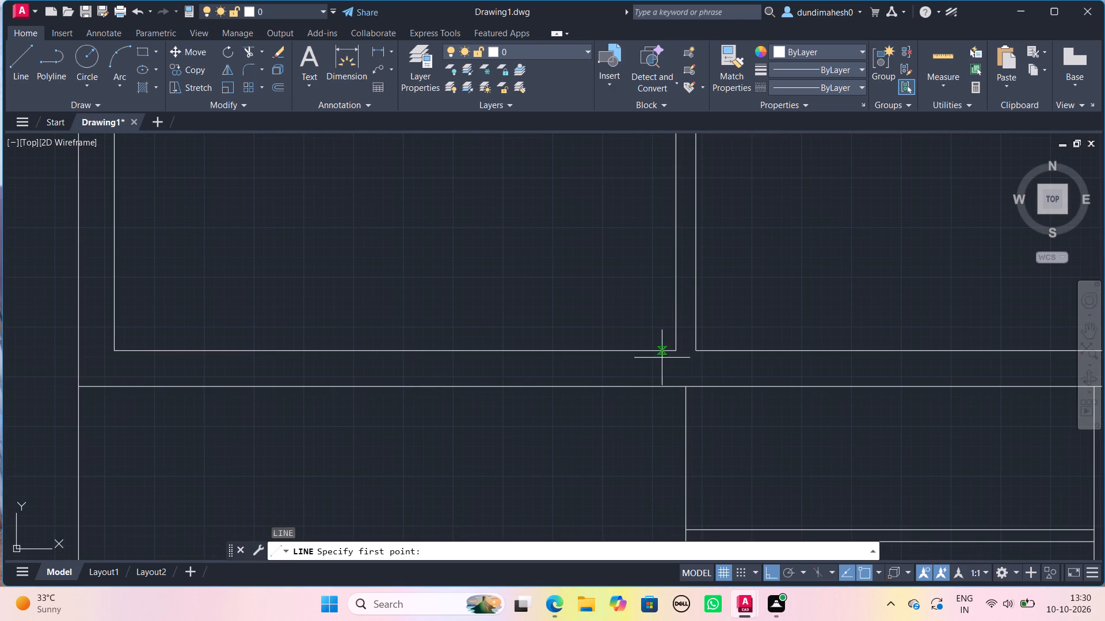
pyautogui.click(678, 353)
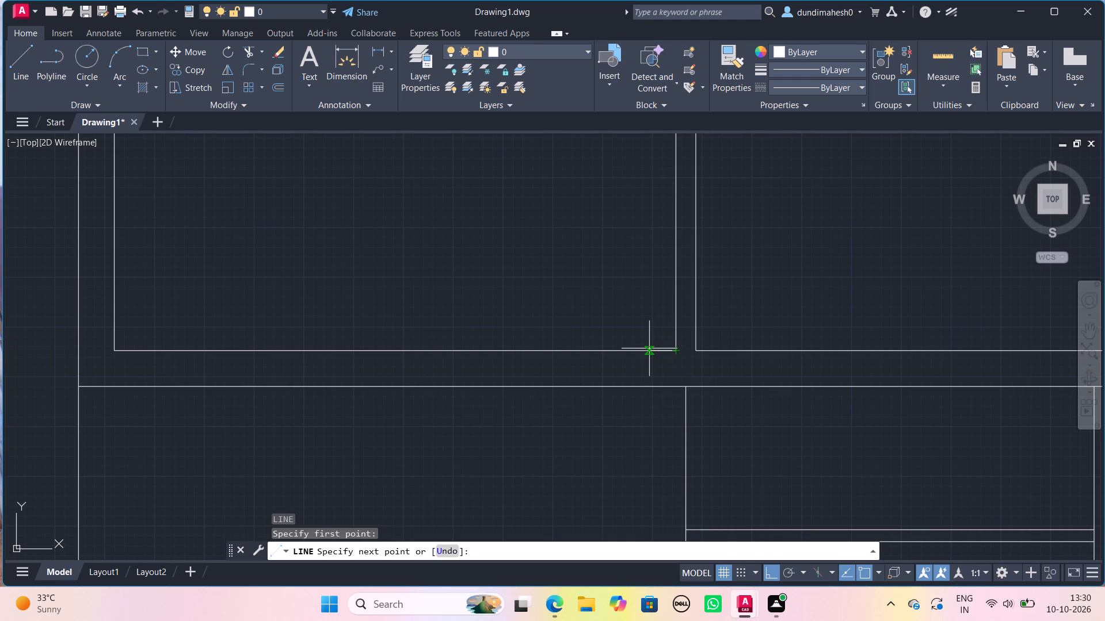
pyautogui.write('5"')
pyautogui.press('Return')
pyautogui.press('5')
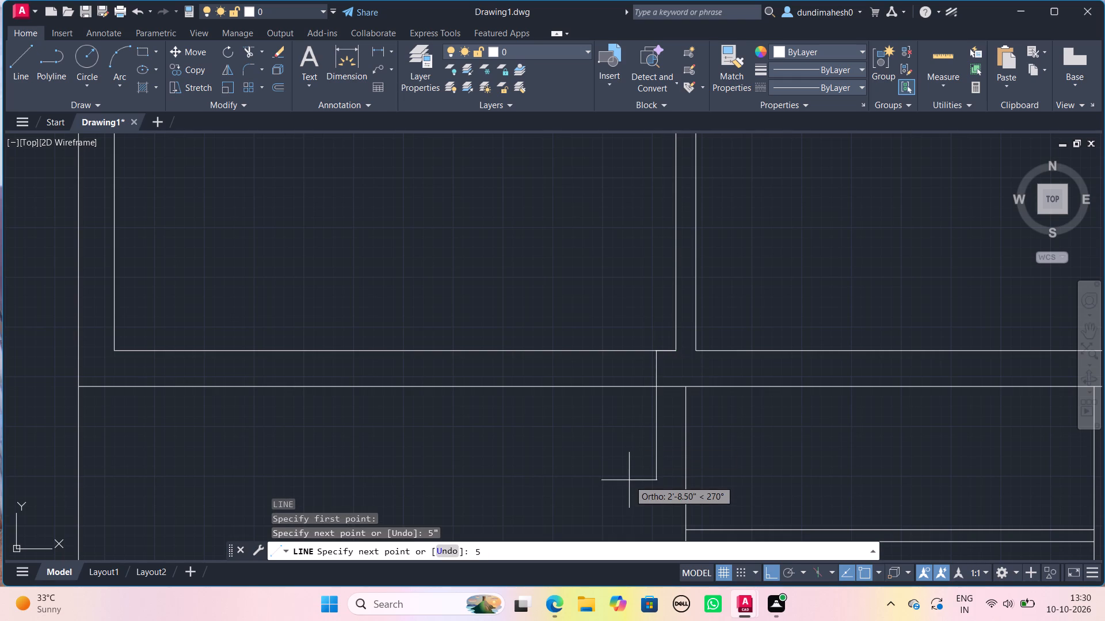
pyautogui.hotkey('shift', '"')
pyautogui.press('Return')
pyautogui.press('space')
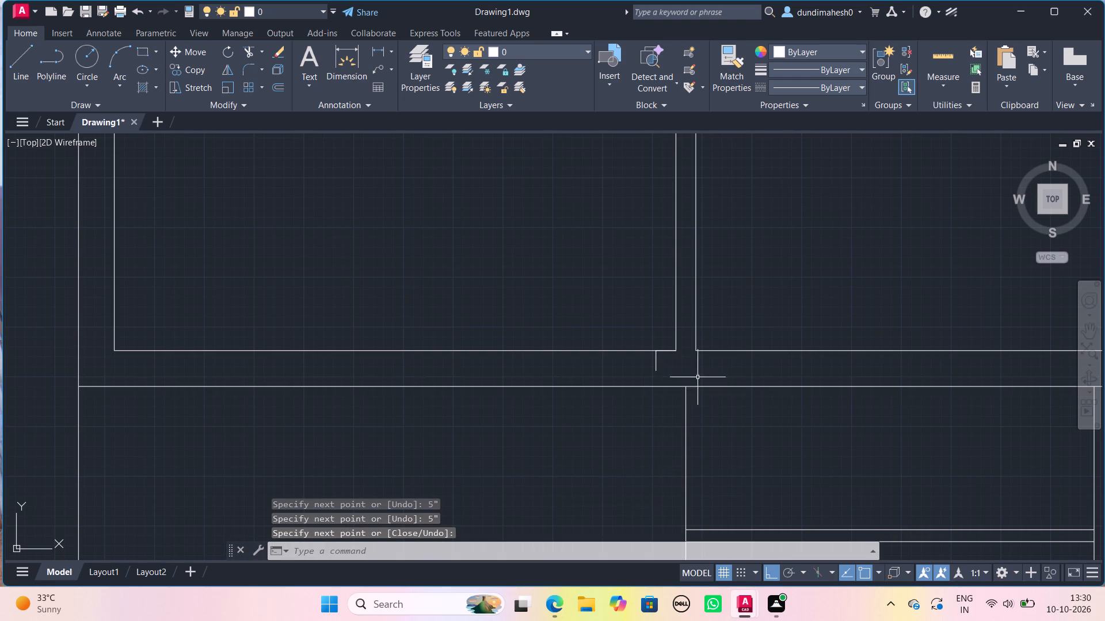
# Stretch the 5" vertical line's lower end down to the bottom wall's outer line.
pyautogui.scroll(2, 684, 370)
pyautogui.click(593, 383)
pyautogui.click(626, 343)
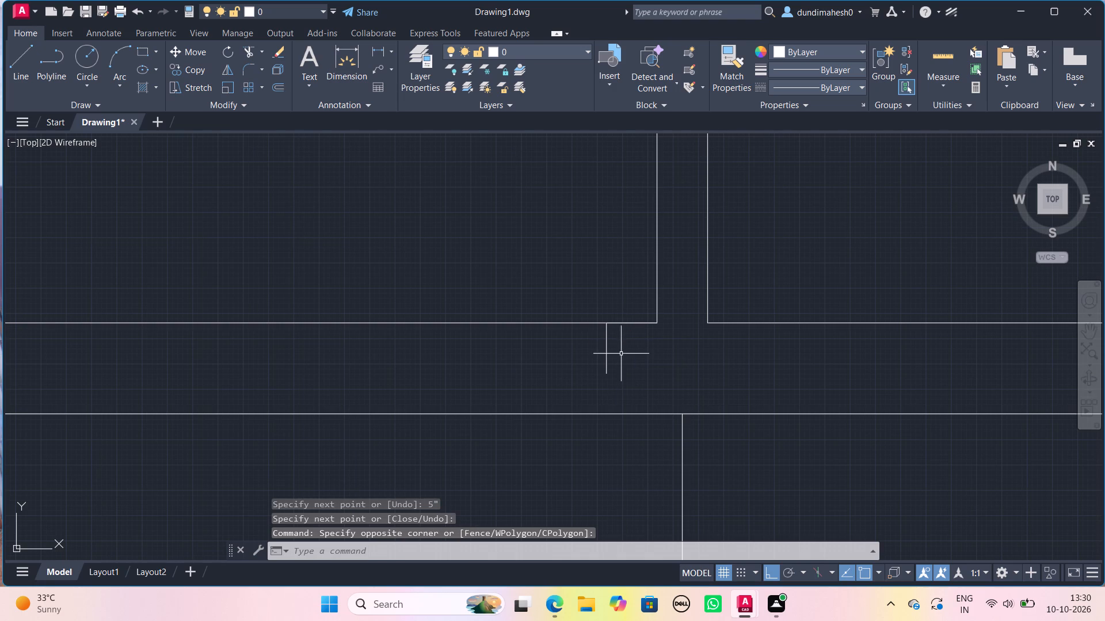
pyautogui.click(619, 358)
pyautogui.click(604, 351)
pyautogui.click(609, 372)
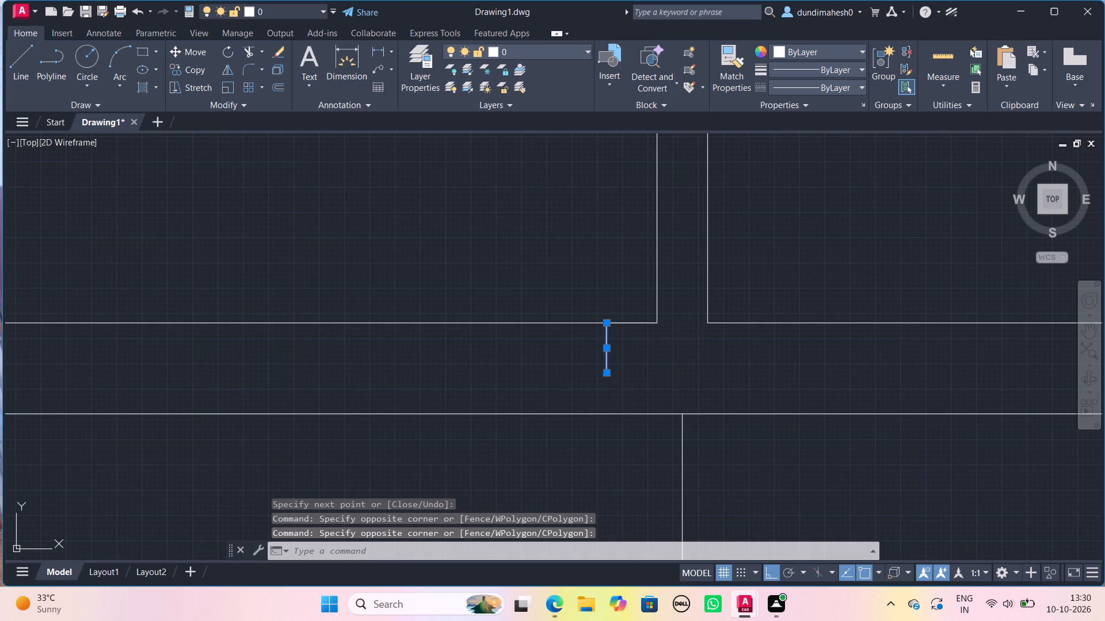
pyautogui.click(603, 415)
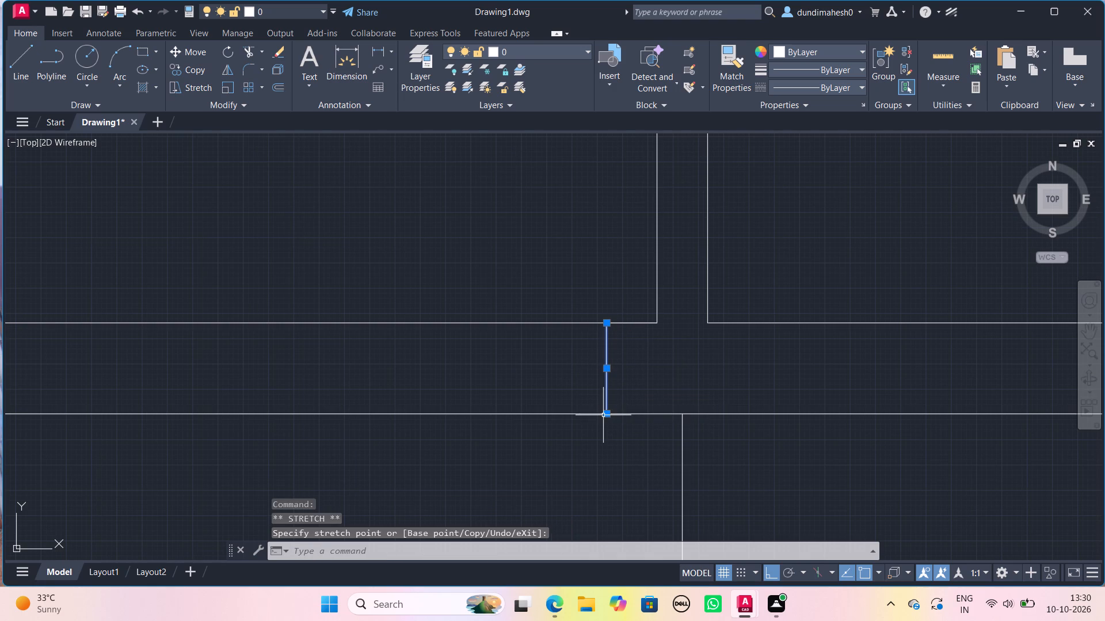
pyautogui.press('Escape')
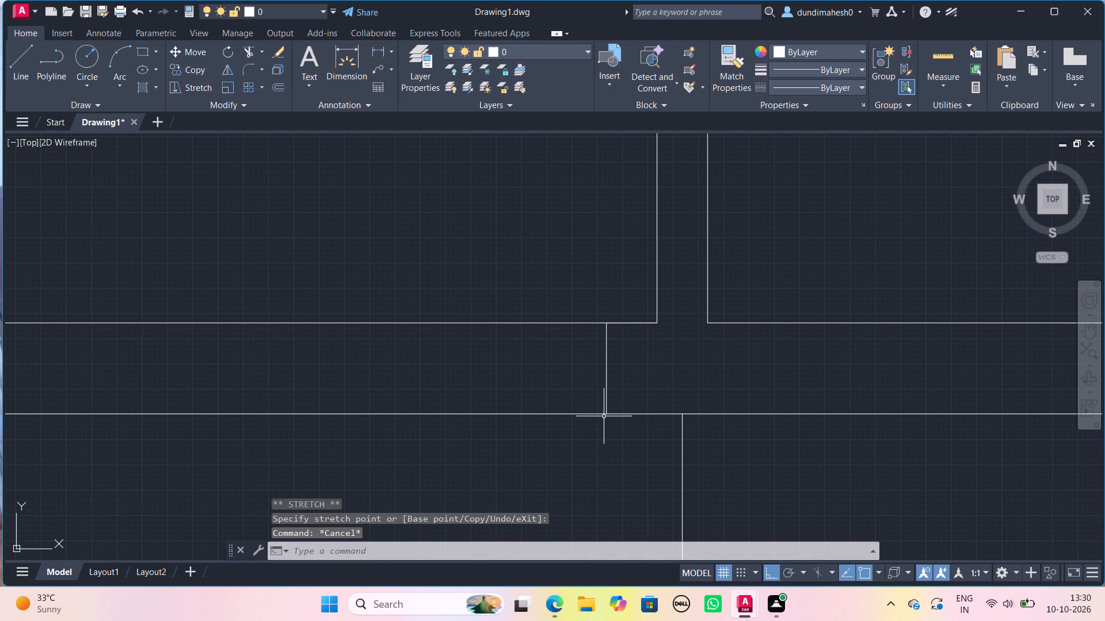
# Delete the 5" horizontal helper line at the lower-left room's bottom-right corner.
pyautogui.click(630, 324)
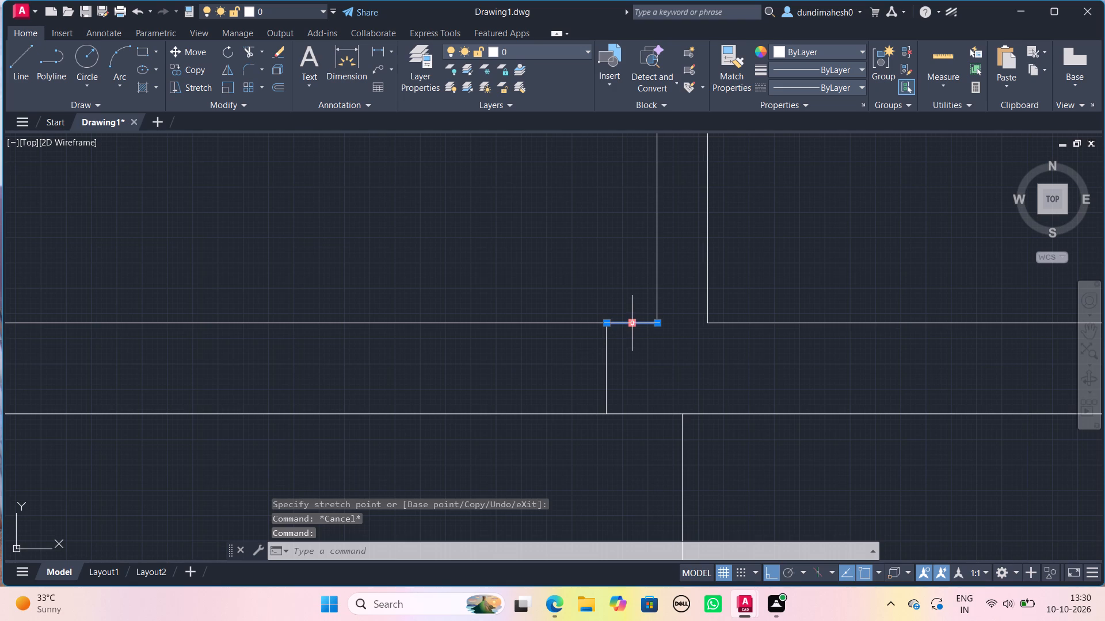
pyautogui.press('Delete')
# Offset the short vertical line across the bottom wall 3" to the left to form the door's right jamb.
pyautogui.press('o')
pyautogui.press('Return')
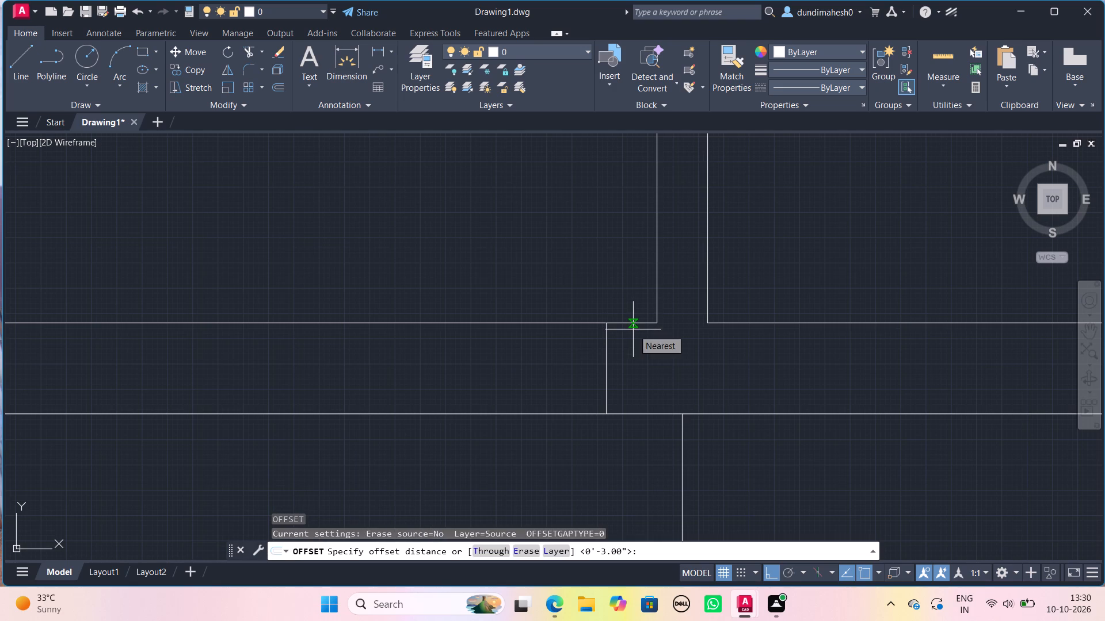
pyautogui.press('3')
pyautogui.hotkey('shift', '"')
pyautogui.press('Return')
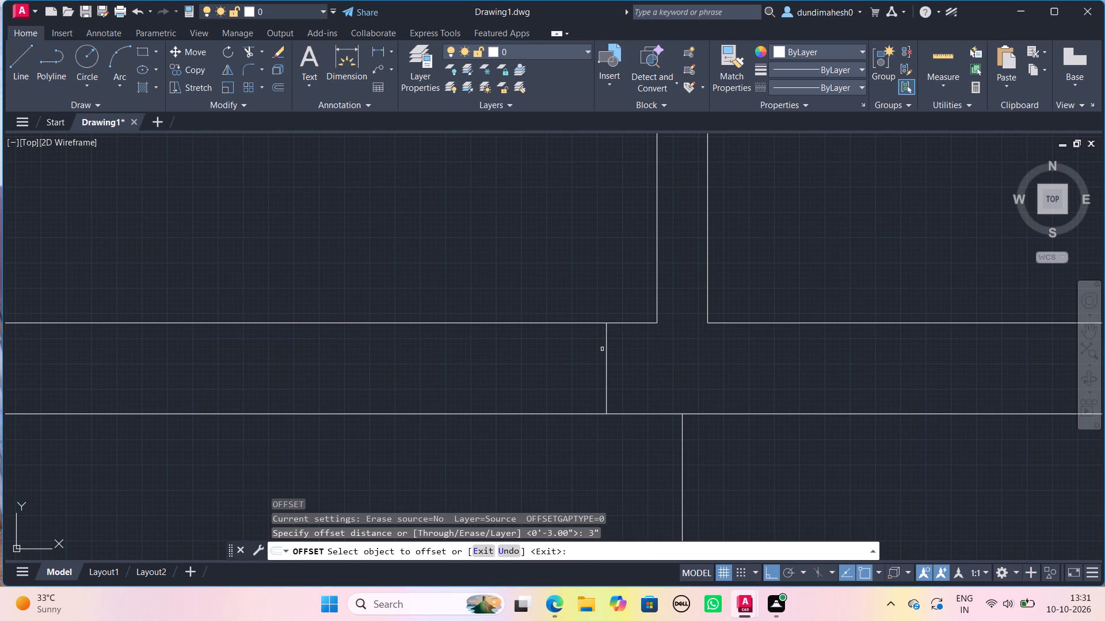
pyautogui.click(605, 351)
pyautogui.click(575, 352)
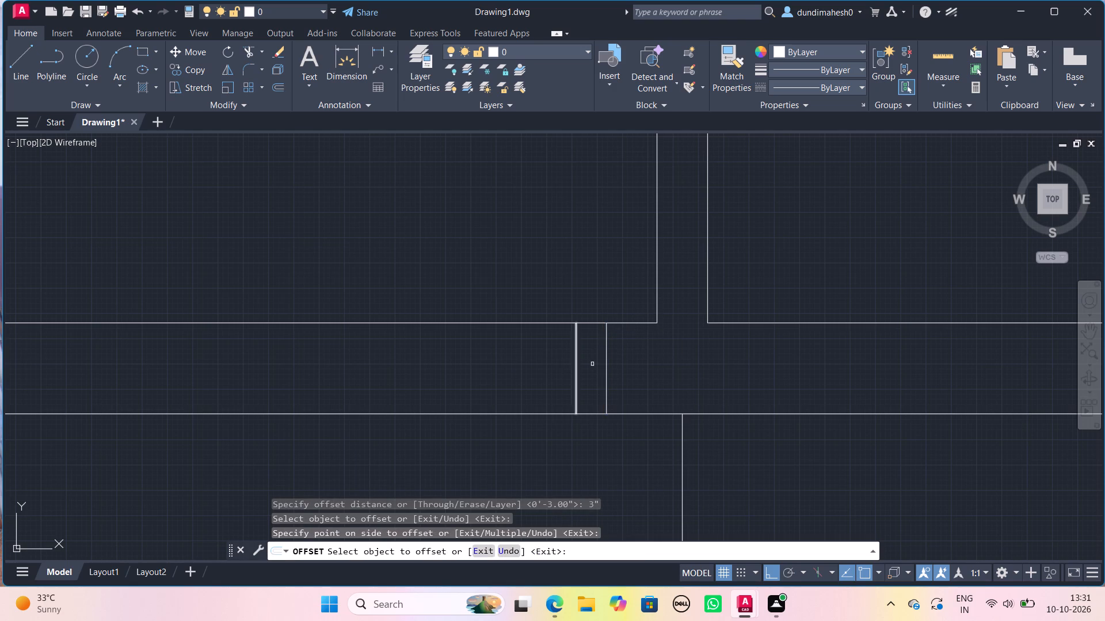
pyautogui.press('space')
# Offset the door's right jamb line 3' to the left across the bottom wall to set the door opening width.
pyautogui.press('space')
pyautogui.write('23')
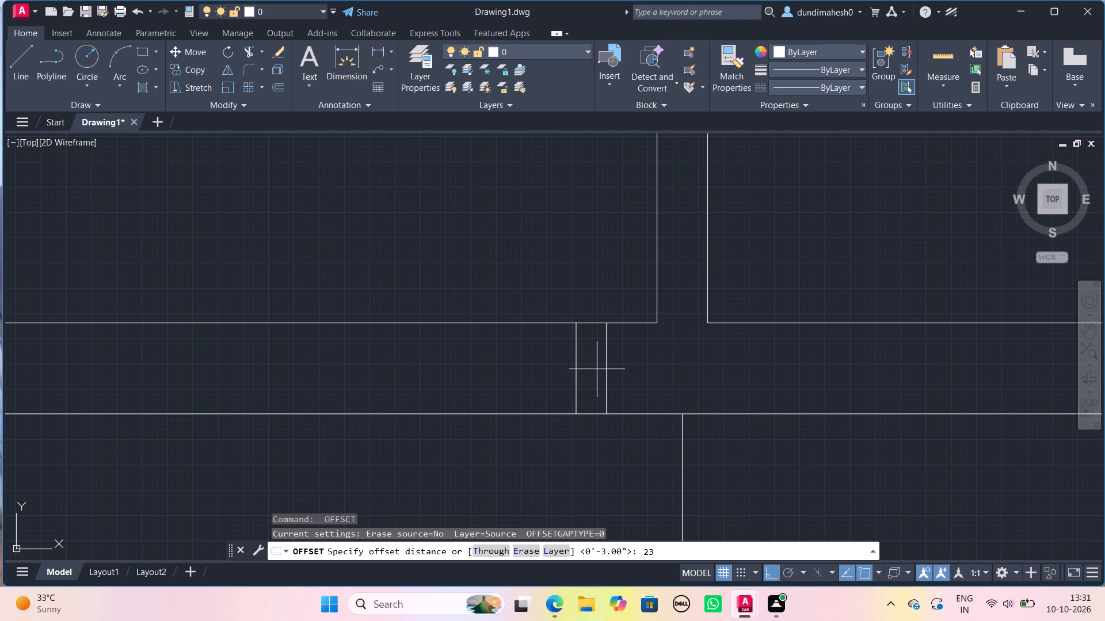
pyautogui.press('BackSpace')
pyautogui.press('BackSpace')
pyautogui.press('3')
pyautogui.press("'")
pyautogui.press('Return')
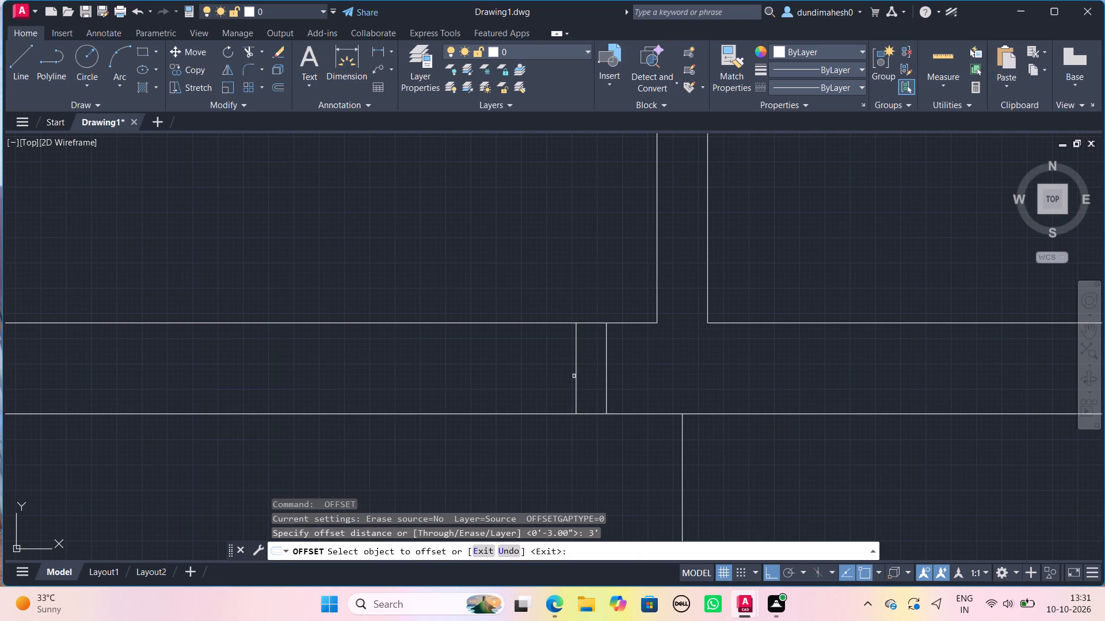
pyautogui.click(577, 377)
pyautogui.click(495, 377)
pyautogui.press('space')
# Offset the opening's left edge line 3" further left to form the door's left jamb.
pyautogui.press('space')
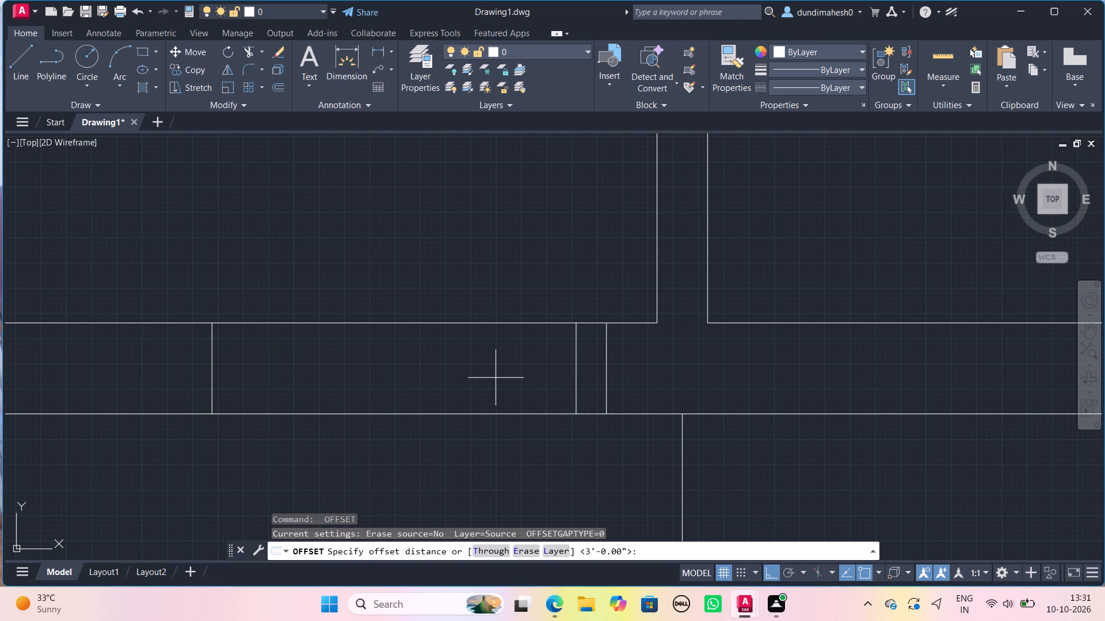
pyautogui.press('3')
pyautogui.hotkey('shift', '"')
pyautogui.press('Return')
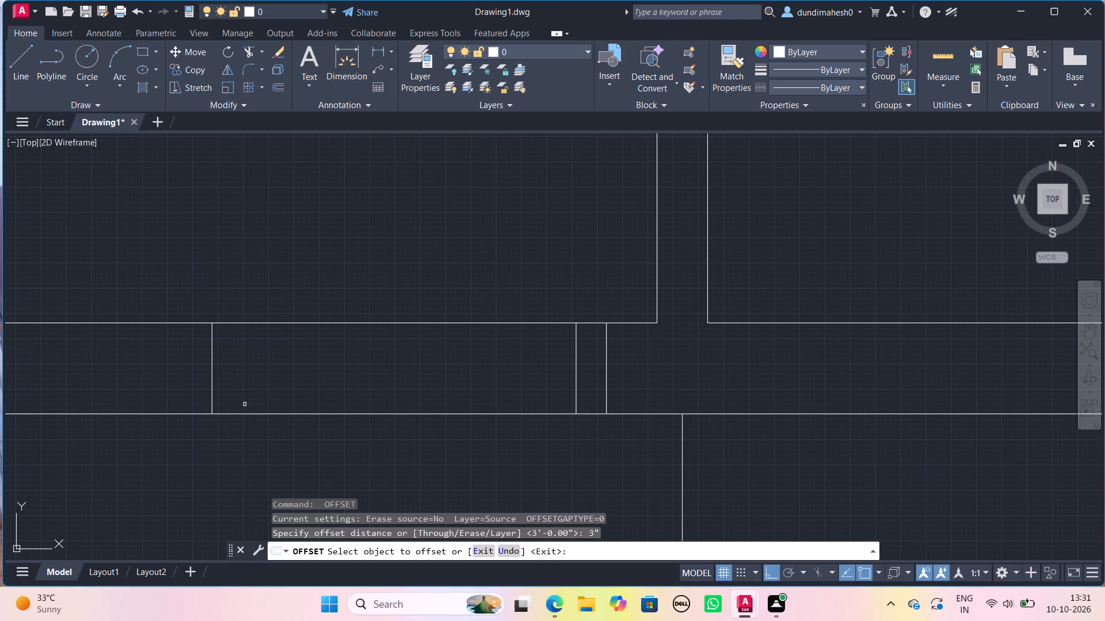
pyautogui.click(210, 381)
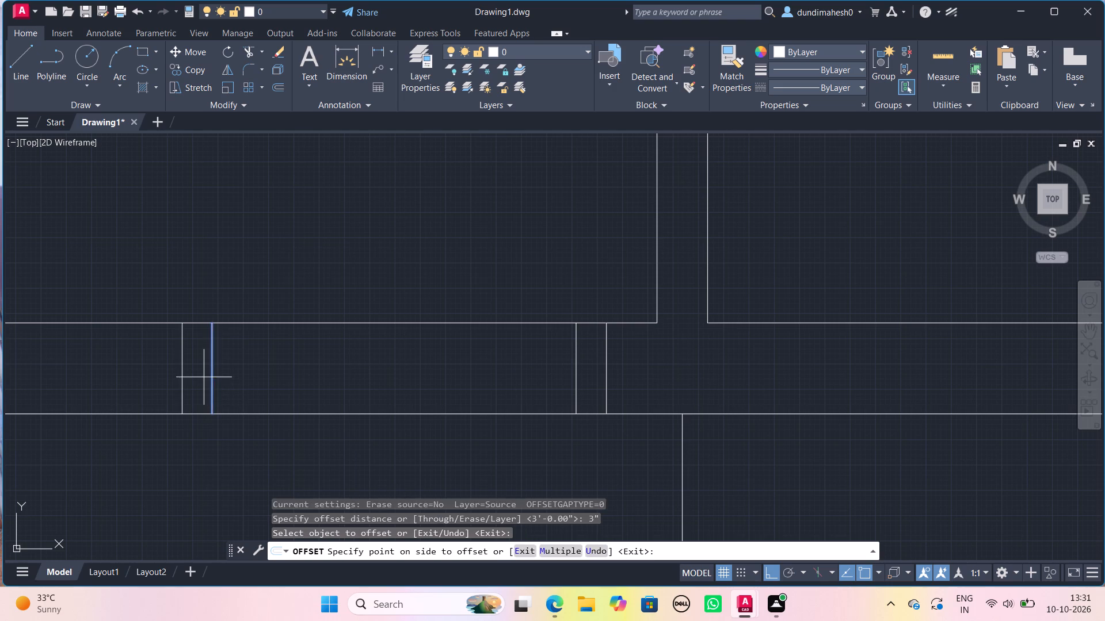
pyautogui.click(204, 377)
pyautogui.press('space')
# Trim both bottom wall lines between the two jambs to open the 3' doorway.
pyautogui.write('TRIM')
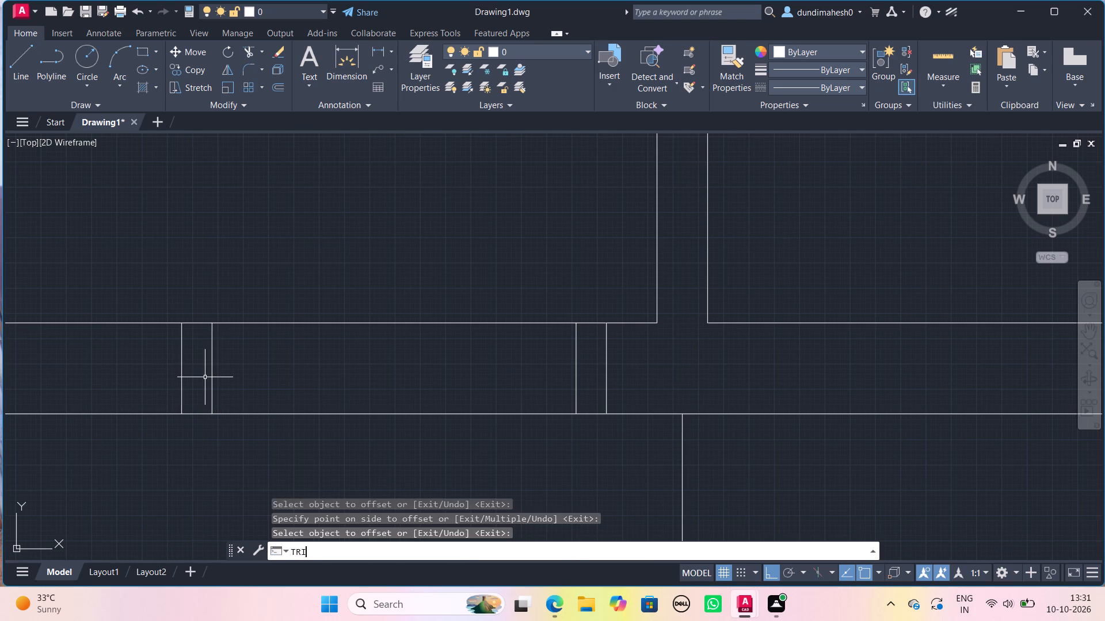
pyautogui.press('Return')
pyautogui.press('Return')
pyautogui.click(238, 301)
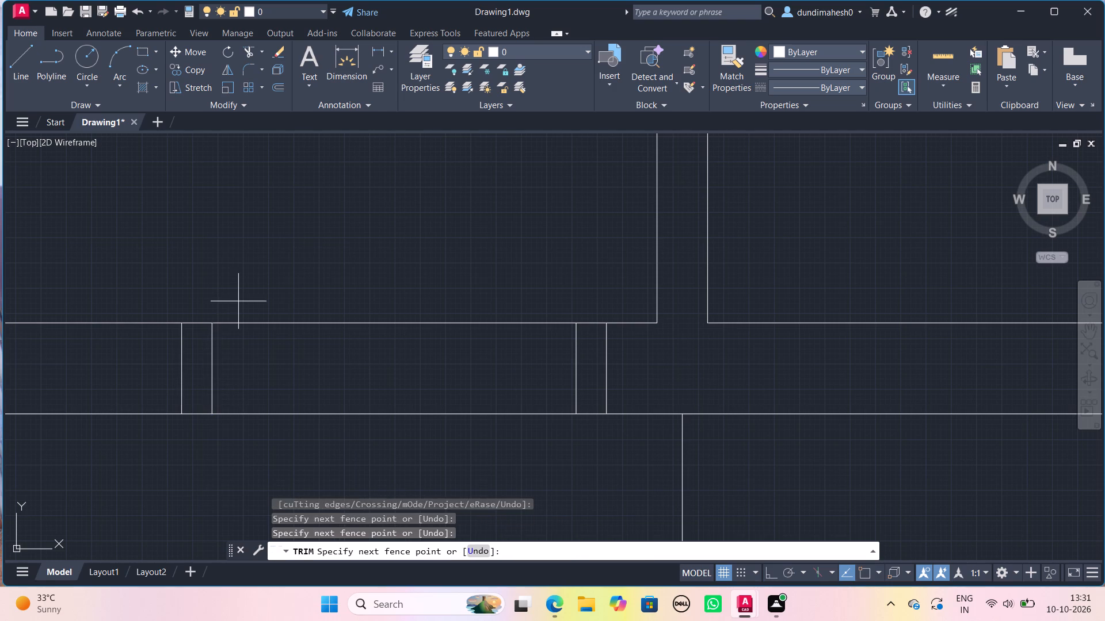
pyautogui.click(250, 427)
pyautogui.press('space')
# Draw a 3" by 3' rectangle as the door leaf, from the right jamb's midpoint up into the lower-left room.
pyautogui.write('RE')
pyautogui.press('c')
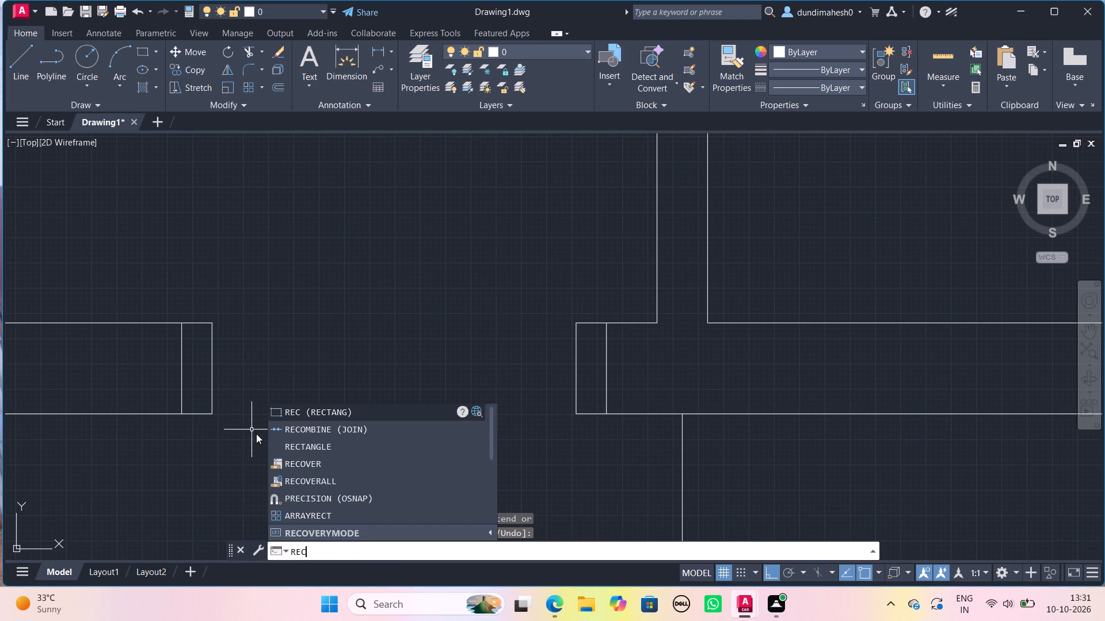
pyautogui.press('Return')
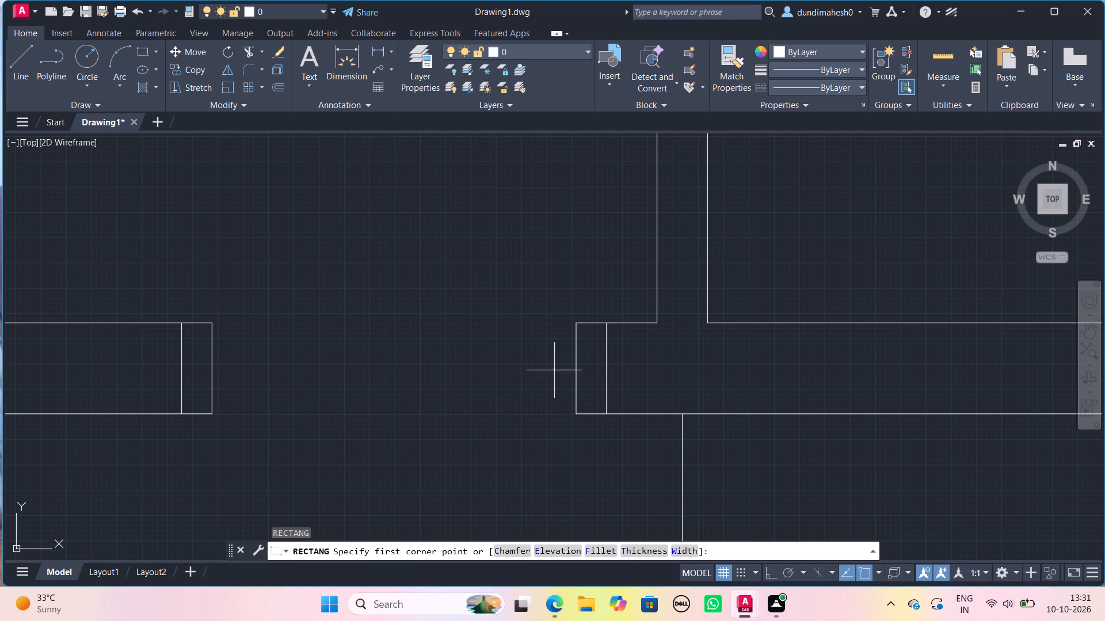
pyautogui.click(577, 369)
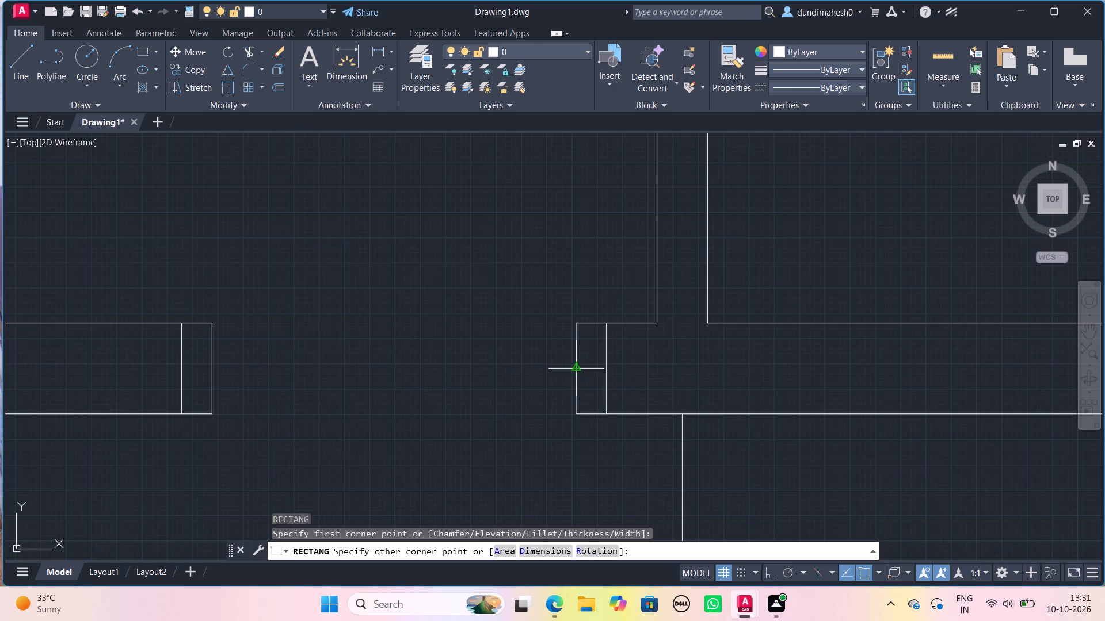
pyautogui.press('d')
pyautogui.press('Return')
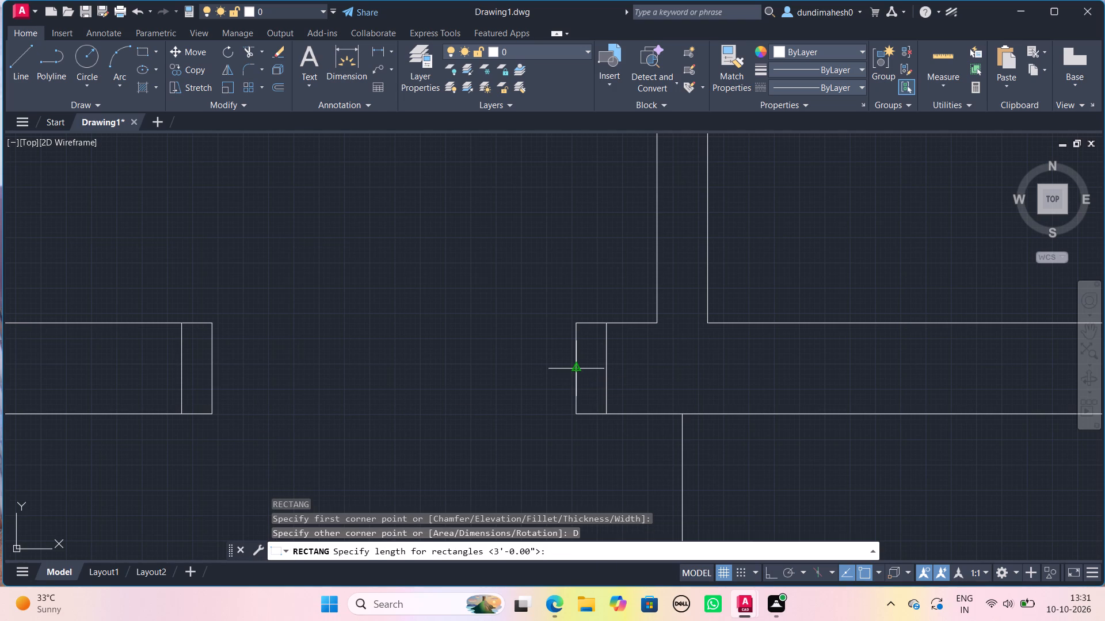
pyautogui.press('3')
pyautogui.hotkey('shift', '"')
pyautogui.press('Return')
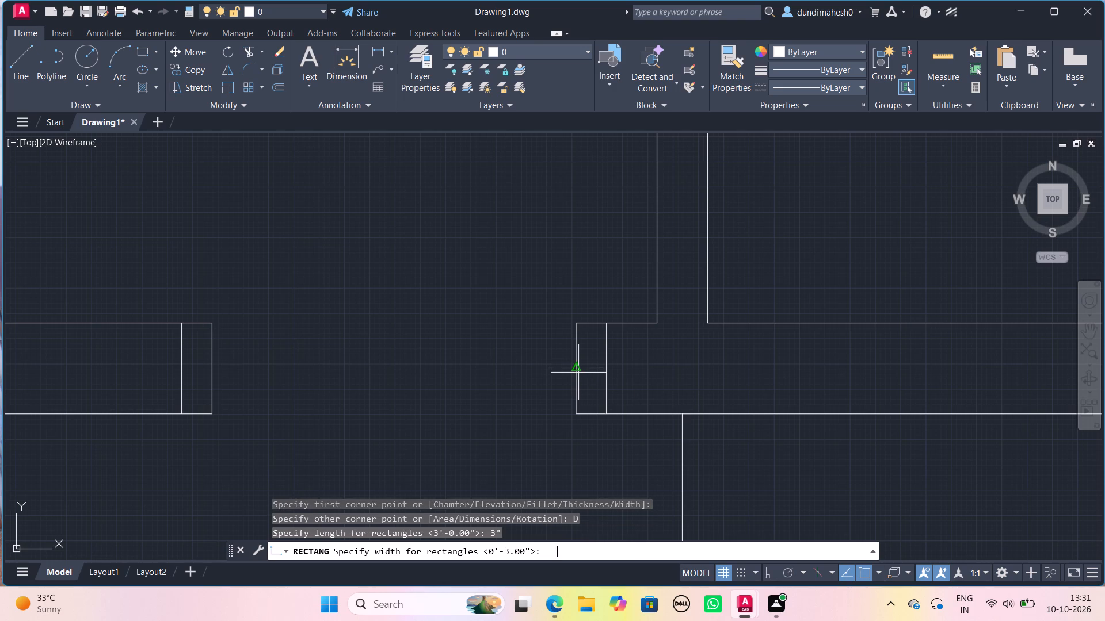
pyautogui.write("3'")
pyautogui.press('Return')
pyautogui.click(466, 327)
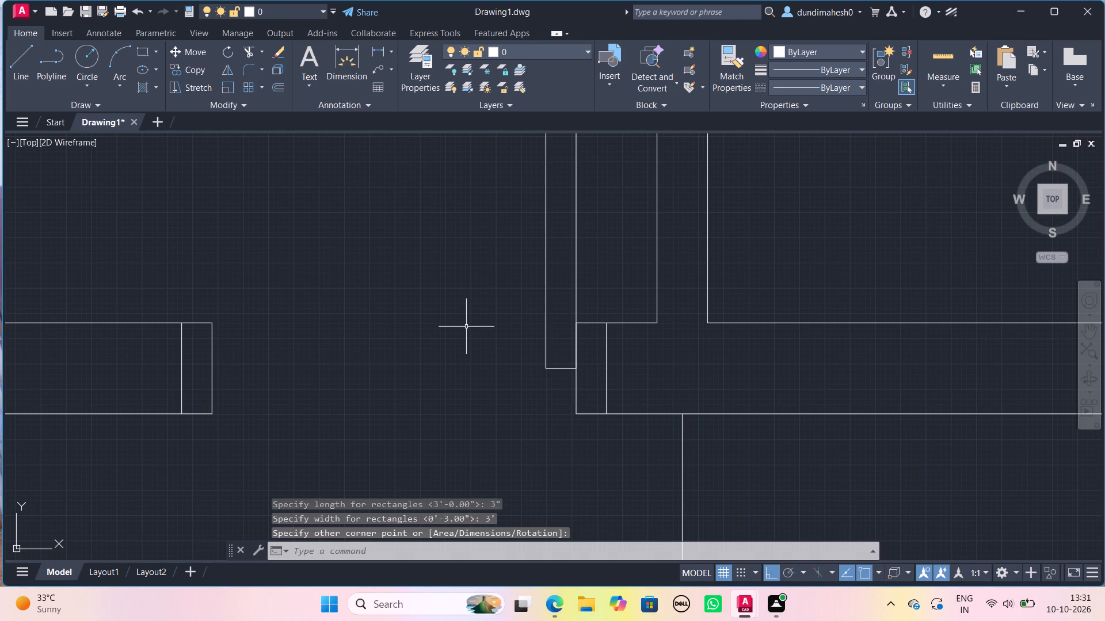
# Draw the door swing as a three-point arc through the leaf's top-right and top-left corners to the left jamb's upper corner.
pyautogui.press('a')
pyautogui.press('r')
pyautogui.press('c')
pyautogui.press('Return')
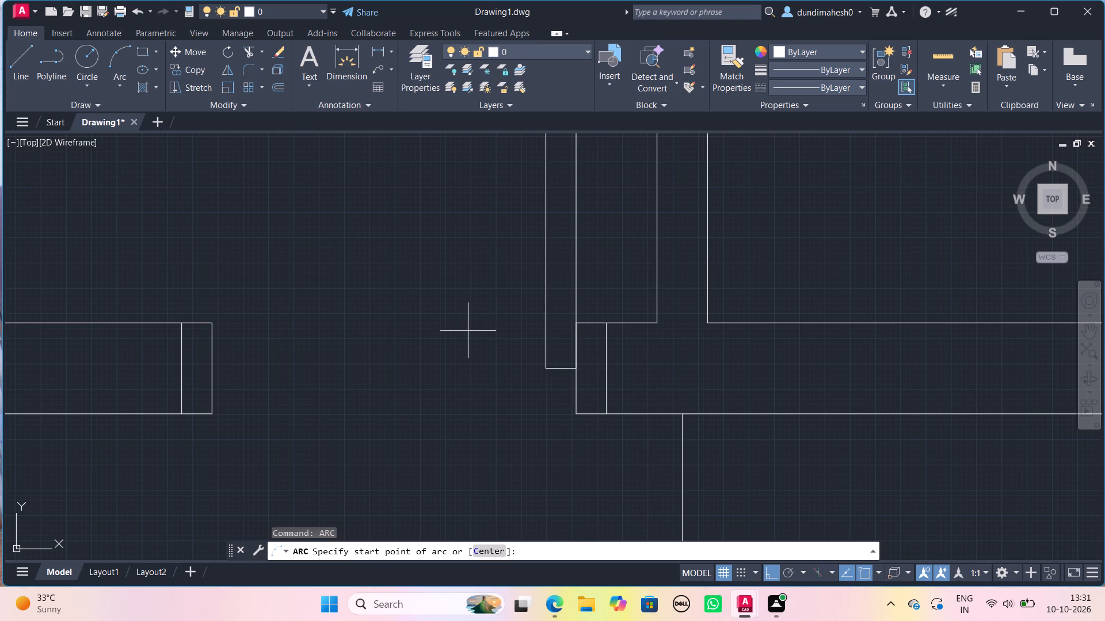
pyautogui.scroll(-2, 468, 331)
pyautogui.scroll(3, 518, 213)
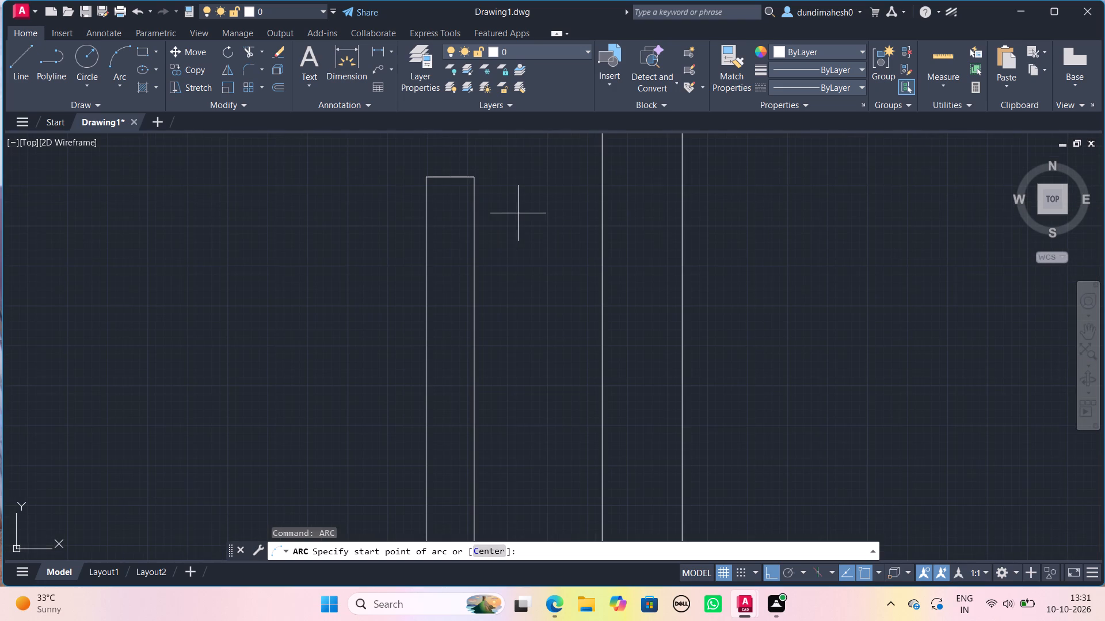
pyautogui.scroll(-1, 517, 213)
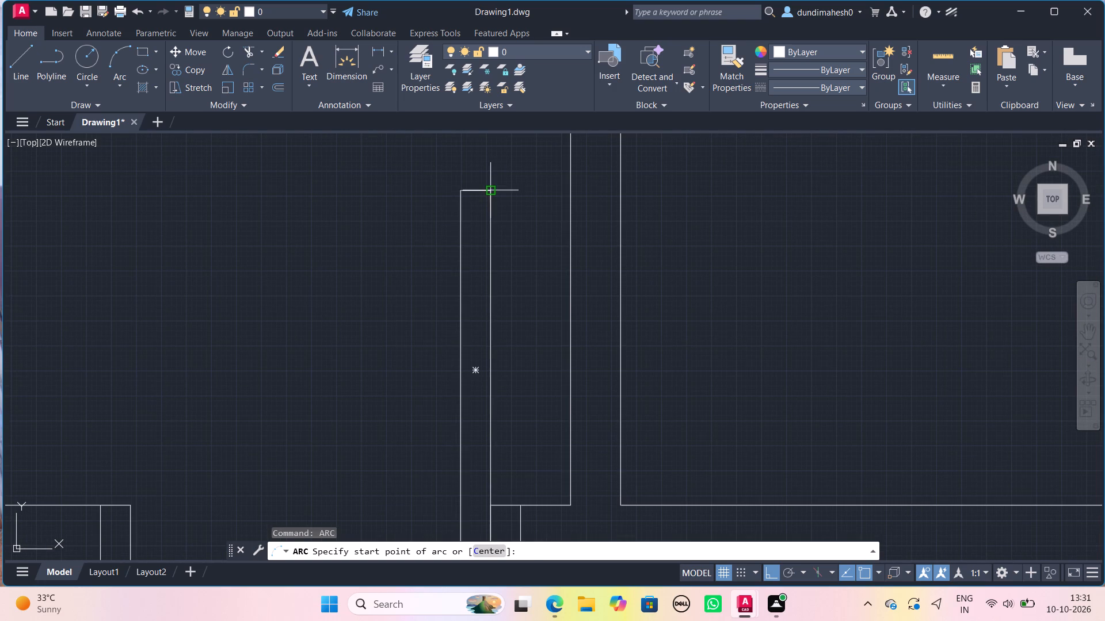
pyautogui.click(490, 192)
pyautogui.click(463, 187)
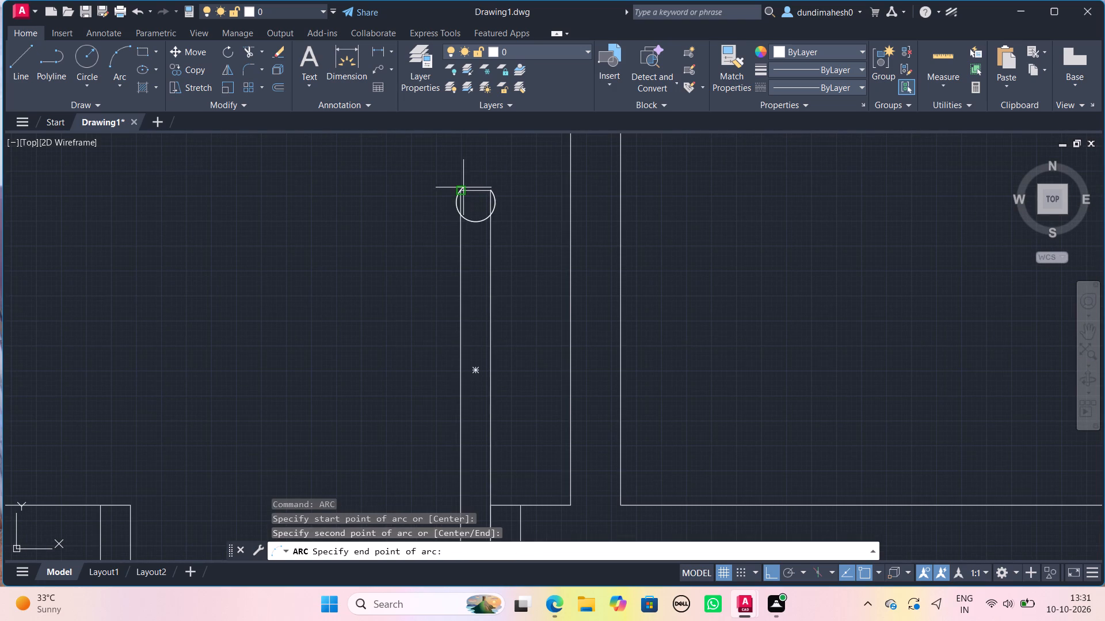
pyautogui.click(128, 507)
pyautogui.scroll(-3, 128, 507)
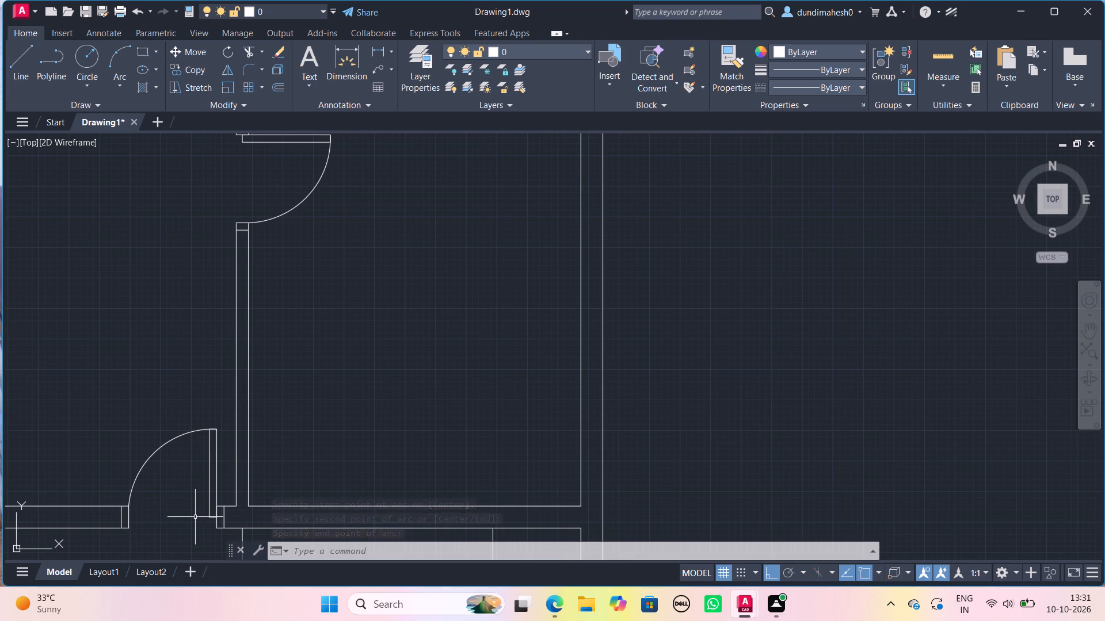
pyautogui.scroll(-1, 266, 549)
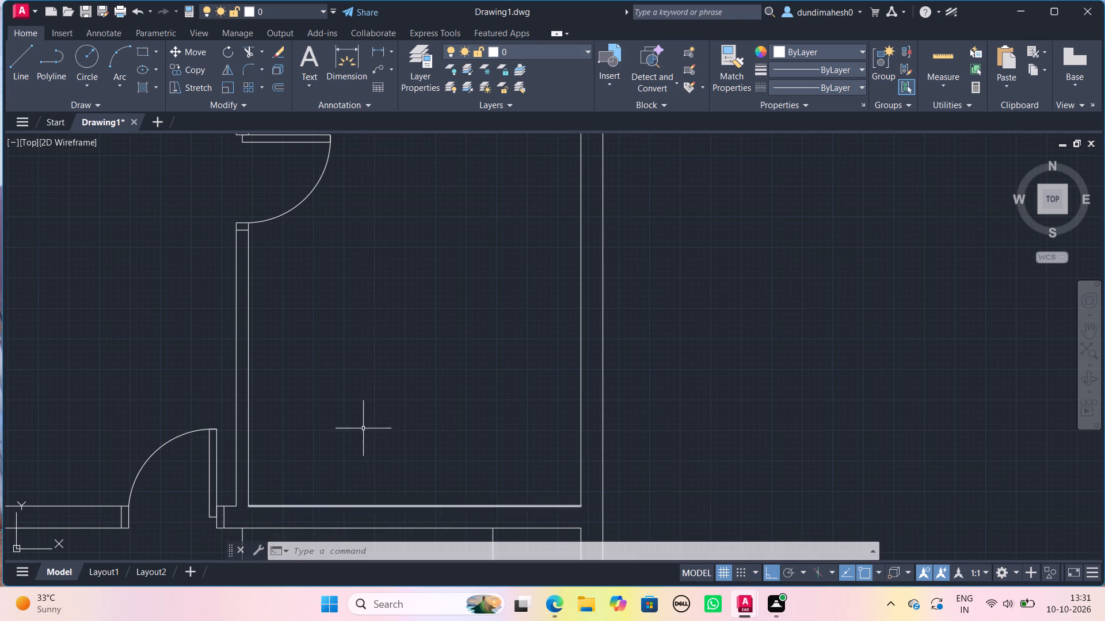
pyautogui.scroll(-2, 371, 412)
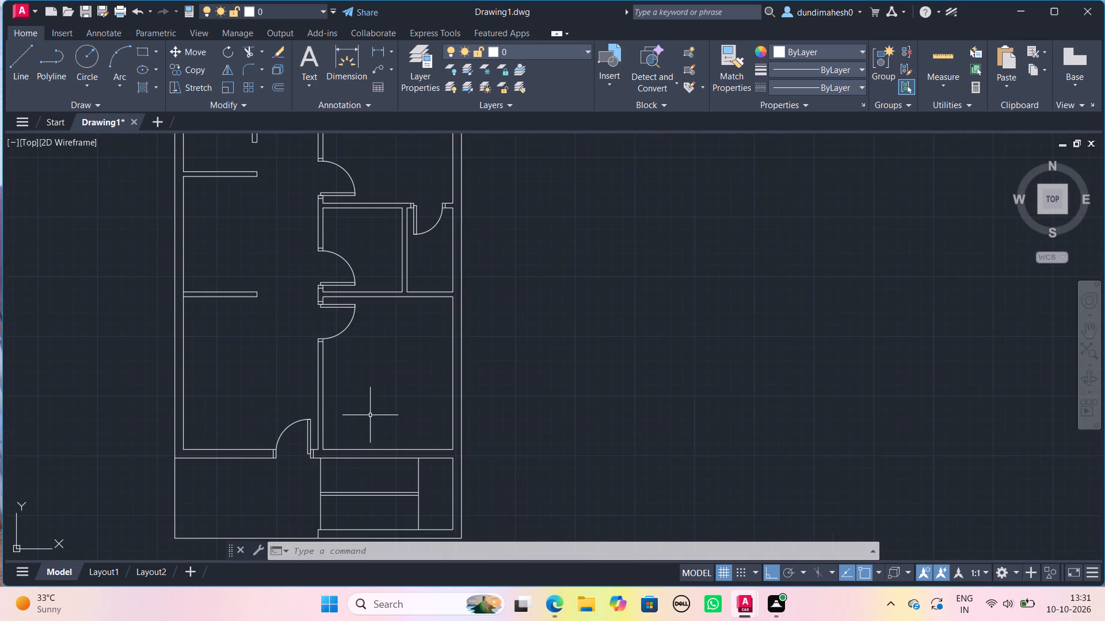
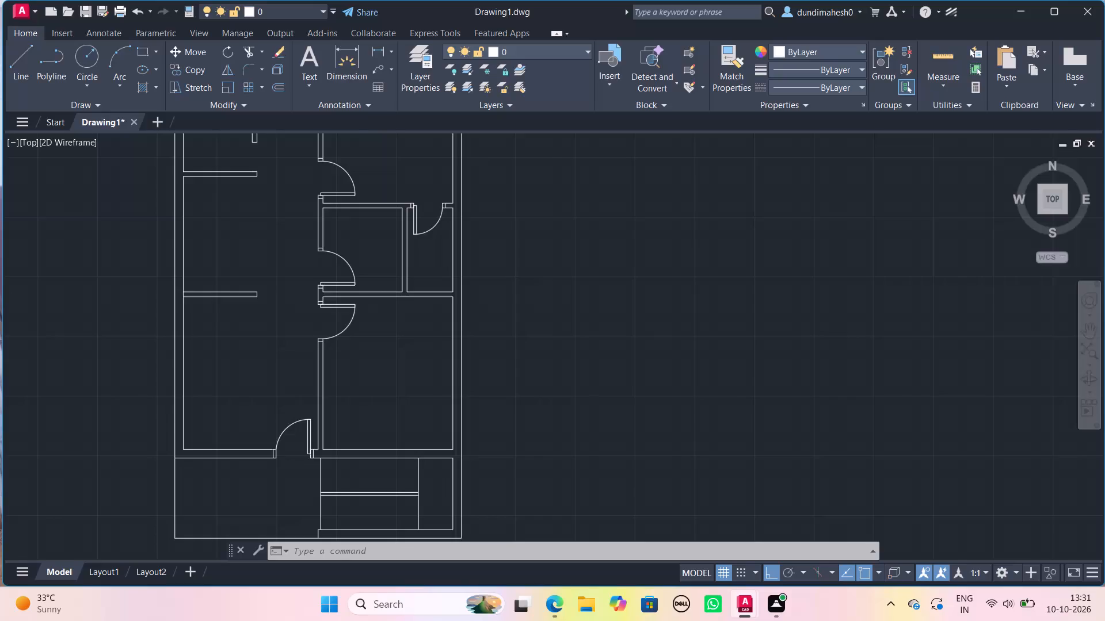
# Draw a short horizontal window-jamb line across the east exterior wall of the large southeast room.
pyautogui.scroll(1, 403, 437)
pyautogui.press('l')
pyautogui.press('Return')
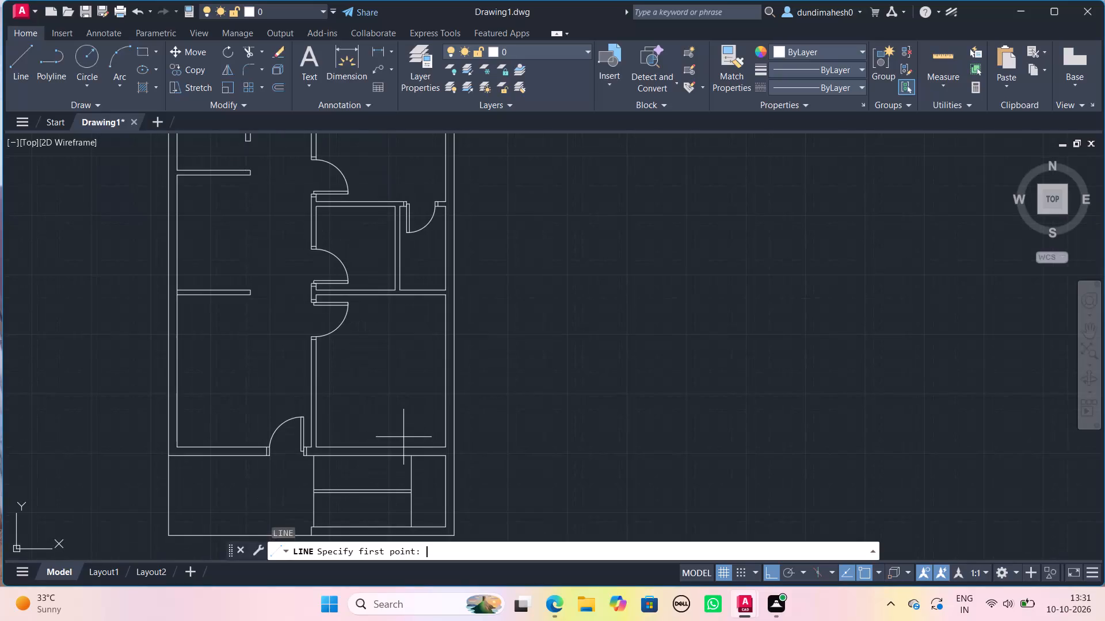
pyautogui.scroll(1, 437, 389)
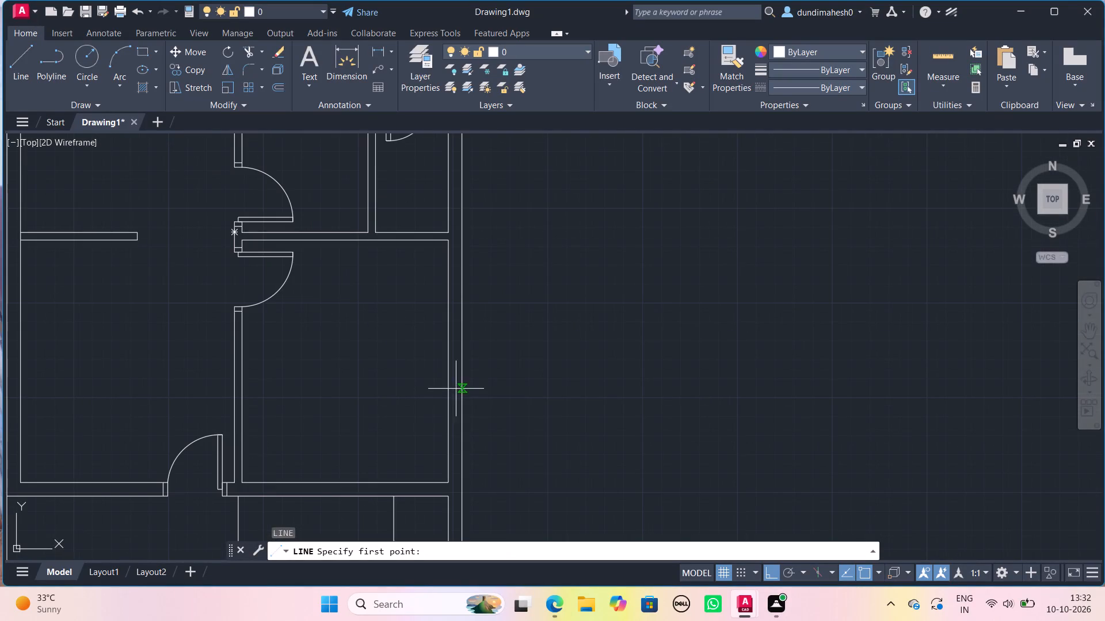
pyautogui.click(447, 405)
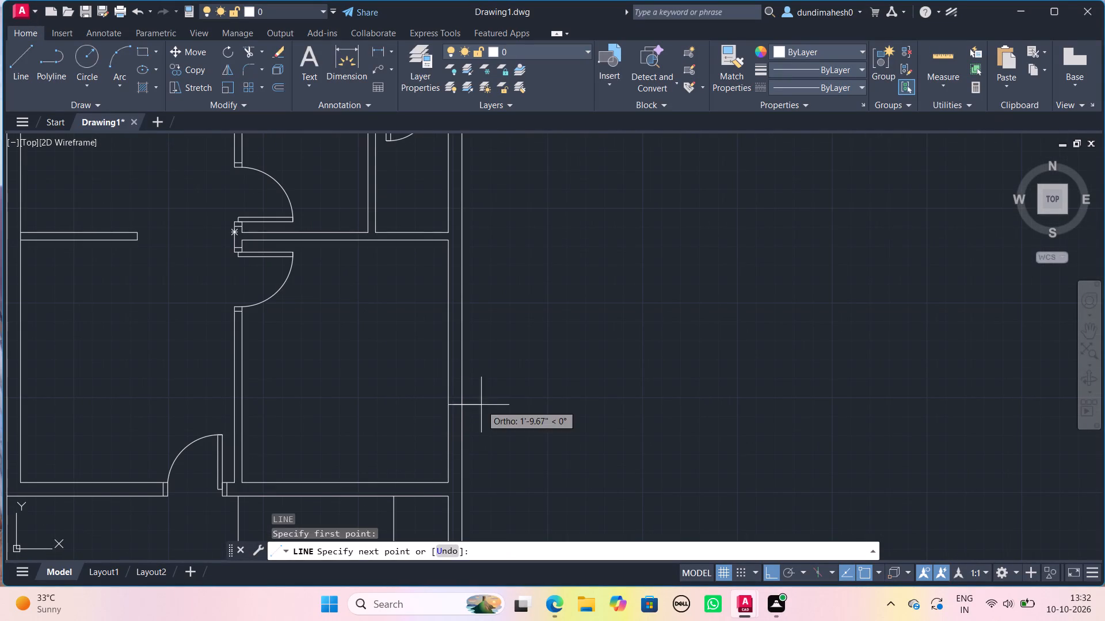
pyautogui.click(459, 405)
pyautogui.press('space')
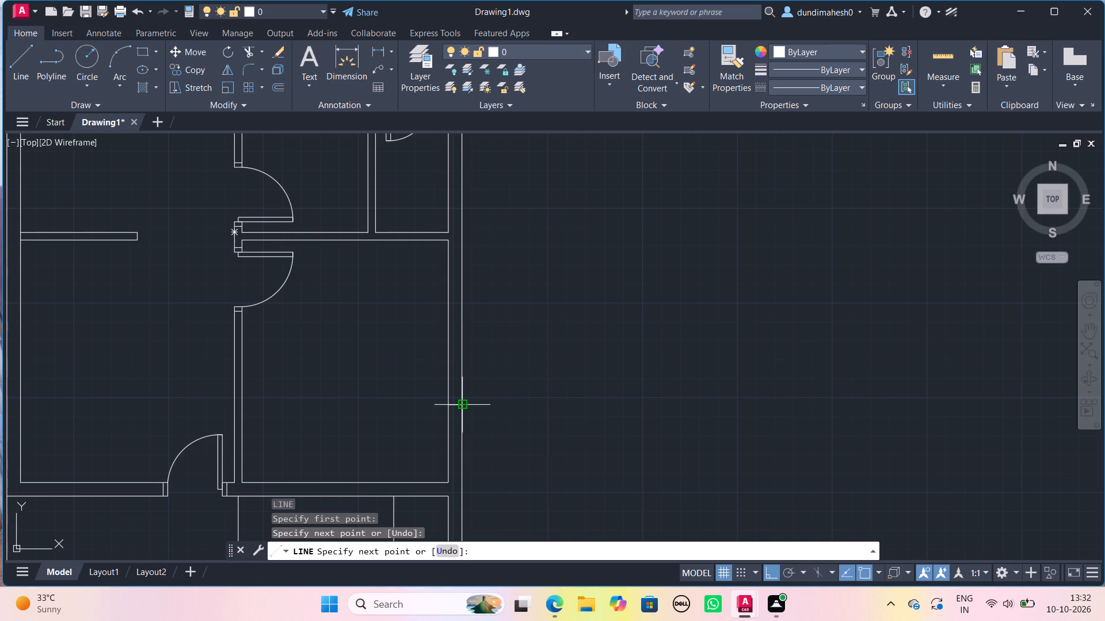
# Offset the jamb line 4' upward along the east wall to mark the other end of the window opening.
pyautogui.press('o')
pyautogui.press('Return')
pyautogui.write("4'")
pyautogui.press('Return')
pyautogui.click(459, 405)
pyautogui.click(459, 405)
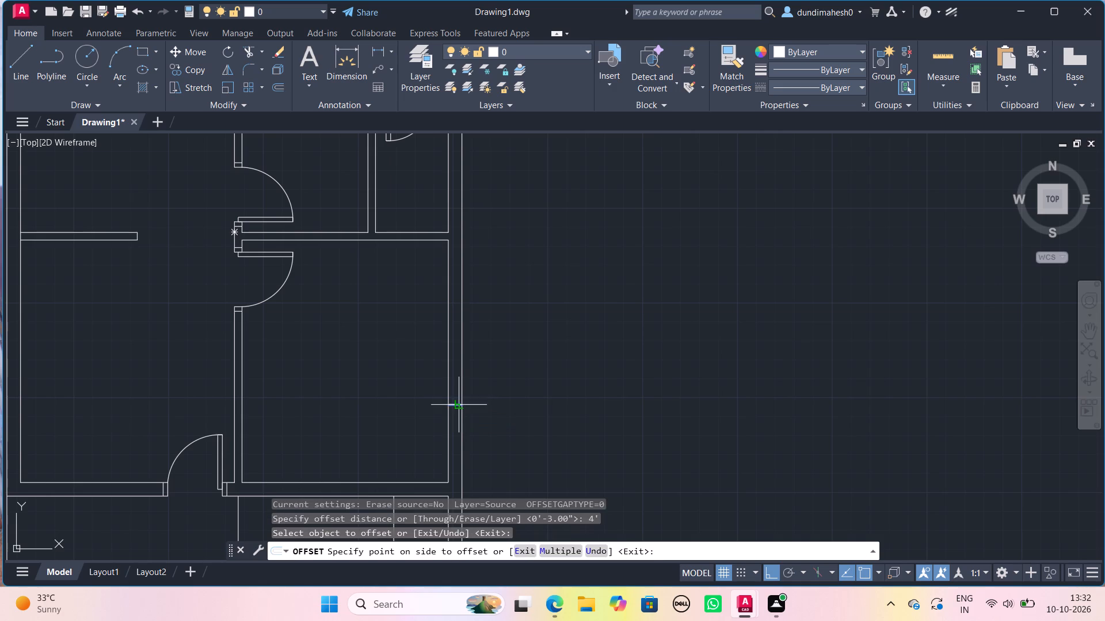
pyautogui.click(457, 389)
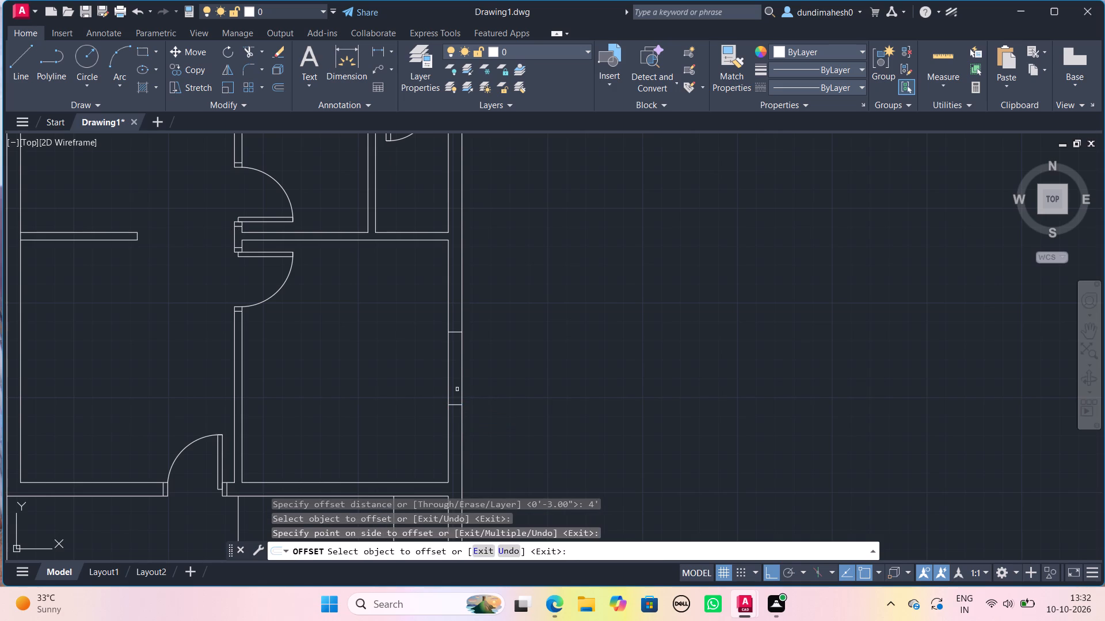
pyautogui.press('space')
# Draw two vertical glazing lines inside the wall thickness, connecting the two jamb lines of the east window.
pyautogui.press('l')
pyautogui.press('Return')
pyautogui.scroll(2, 457, 389)
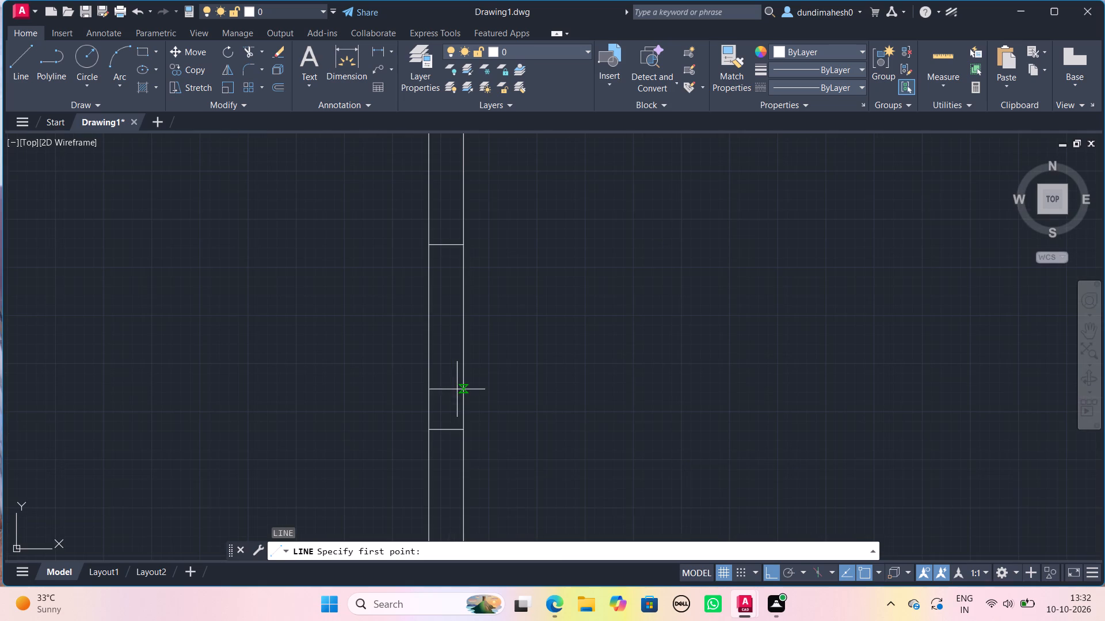
pyautogui.click(454, 245)
pyautogui.click(455, 431)
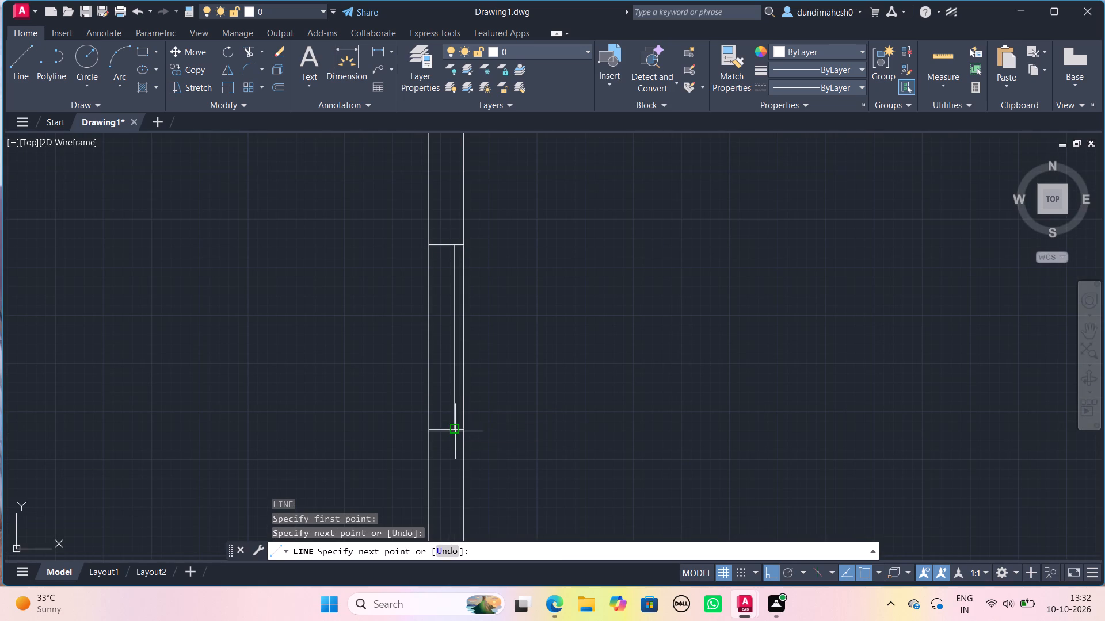
pyautogui.press('space')
pyautogui.press('space')
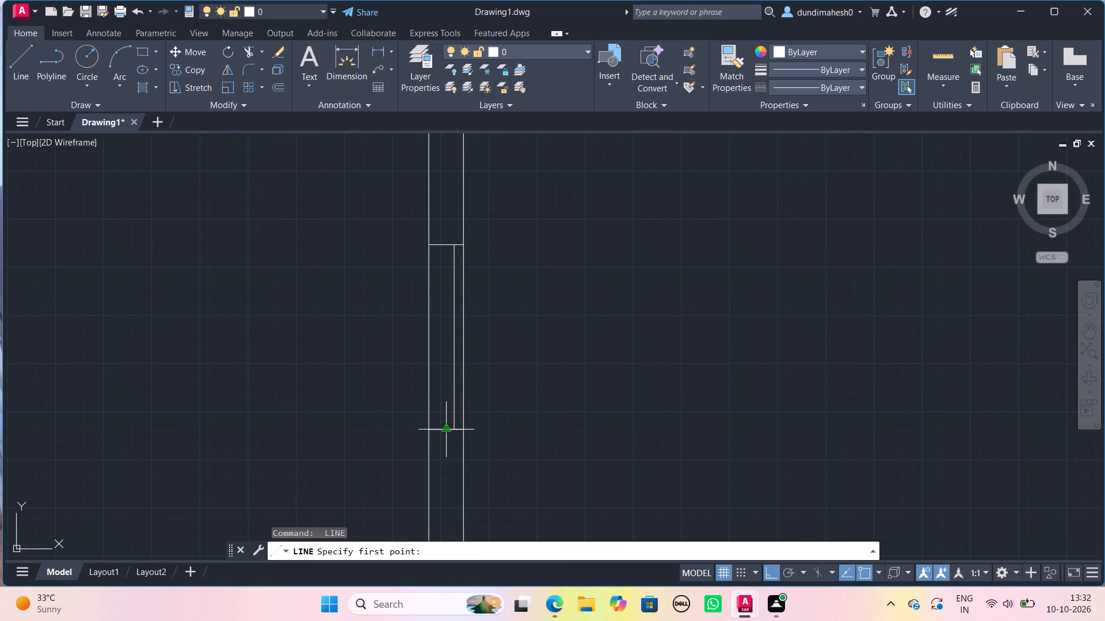
pyautogui.click(439, 431)
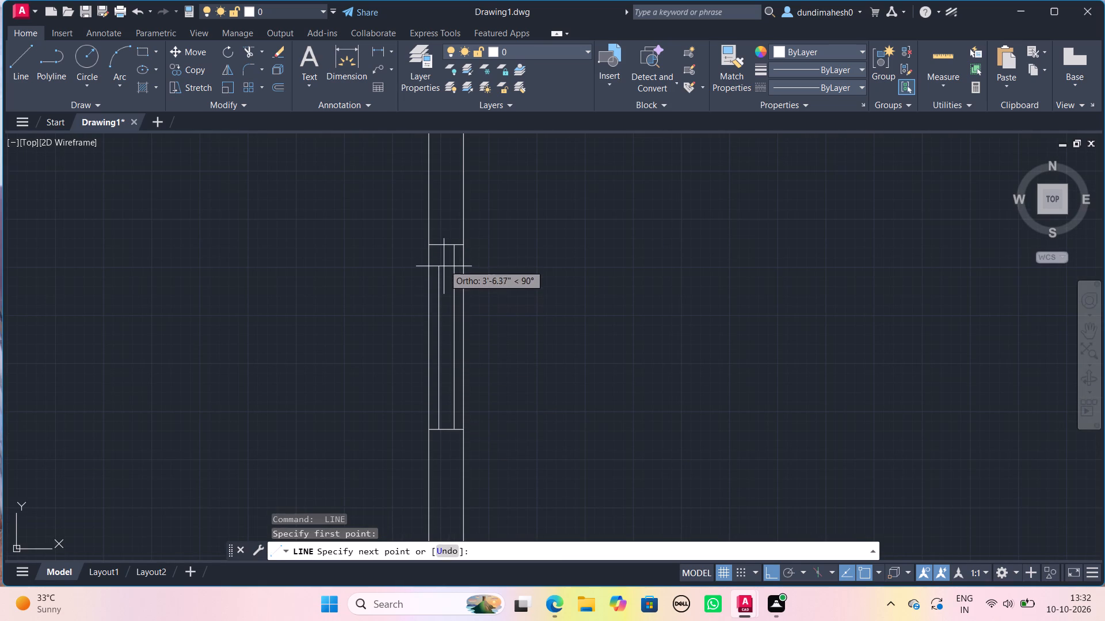
pyautogui.click(440, 245)
pyautogui.press('space')
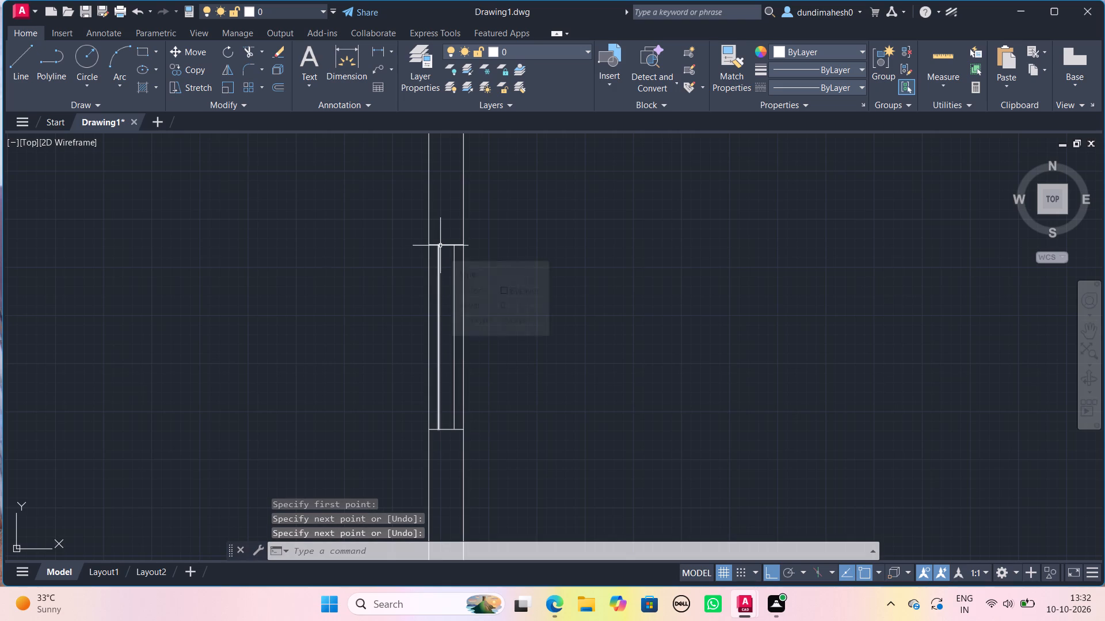
# Draw a three-sided rectangular outline projecting outside the east window, extending past both jambs and closing on the outer wall face.
pyautogui.scroll(-1, 440, 246)
pyautogui.scroll(1, 445, 246)
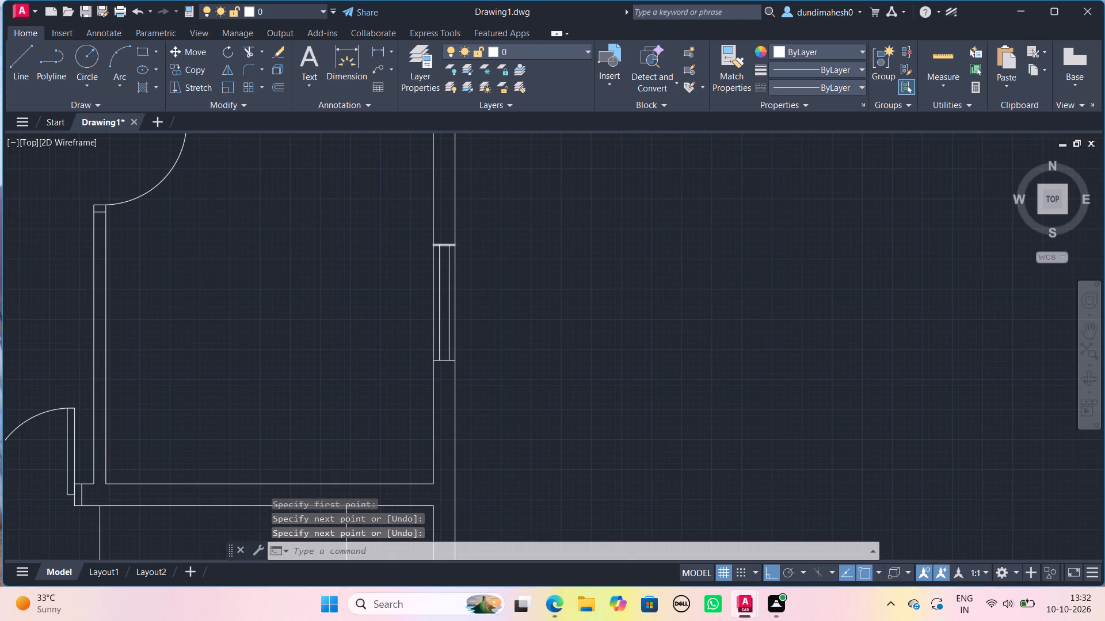
pyautogui.press('l')
pyautogui.press('Return')
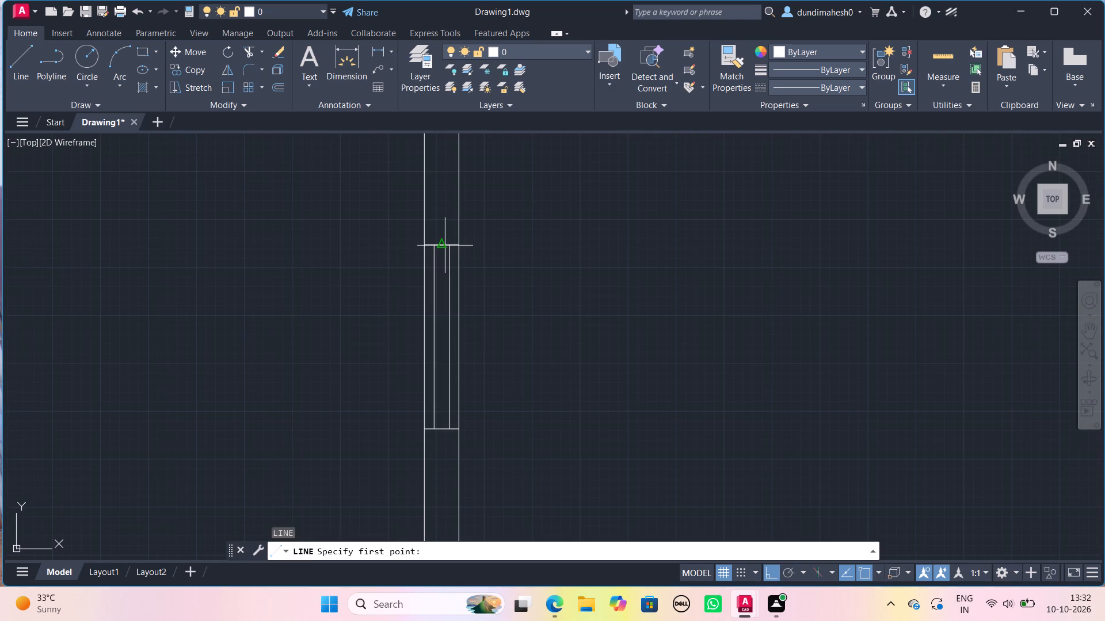
pyautogui.click(460, 190)
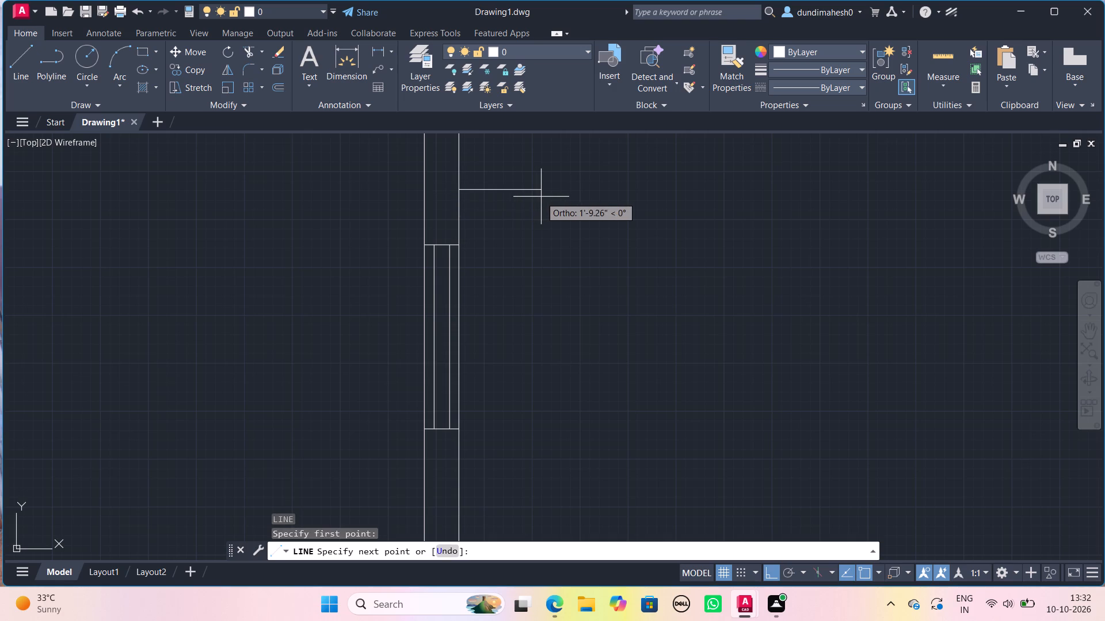
pyautogui.click(552, 199)
pyautogui.click(533, 520)
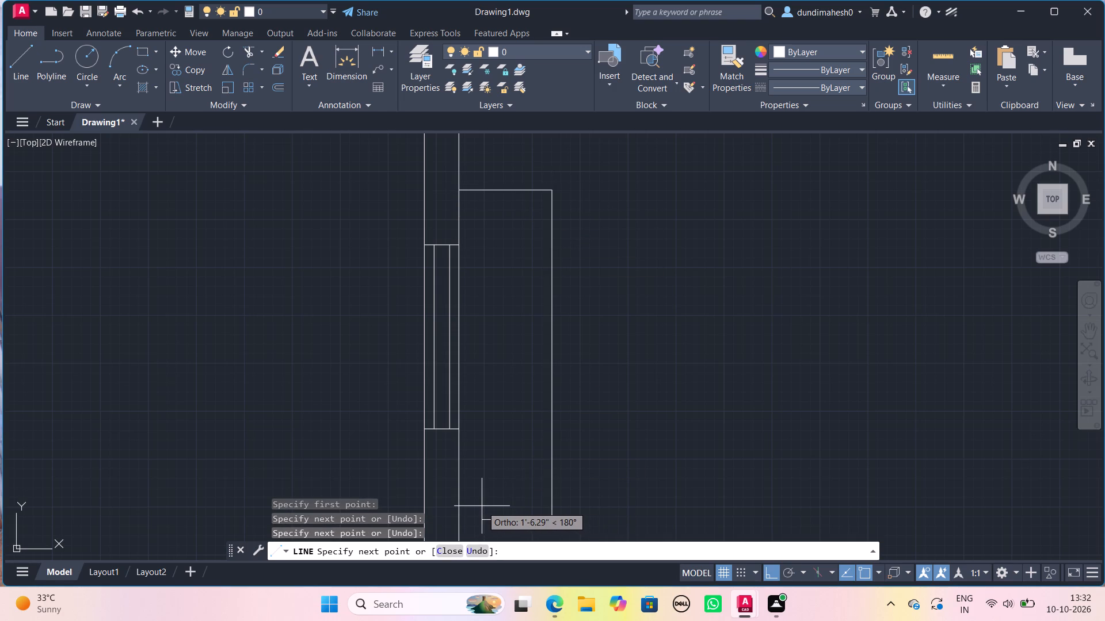
pyautogui.hotkey('ctrl', 'z')
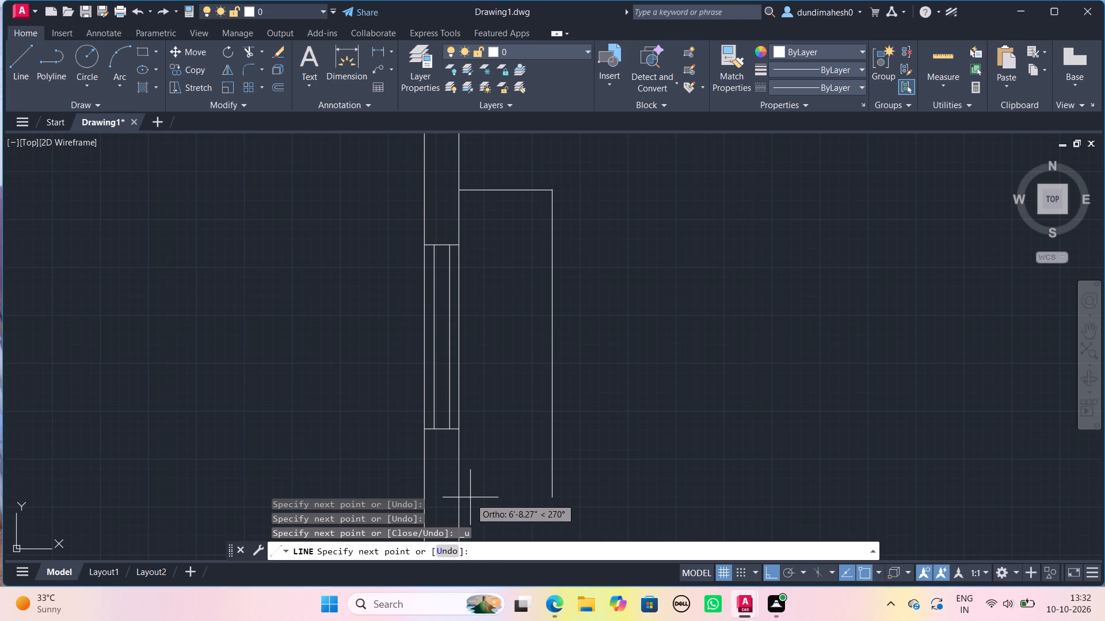
pyautogui.click(502, 486)
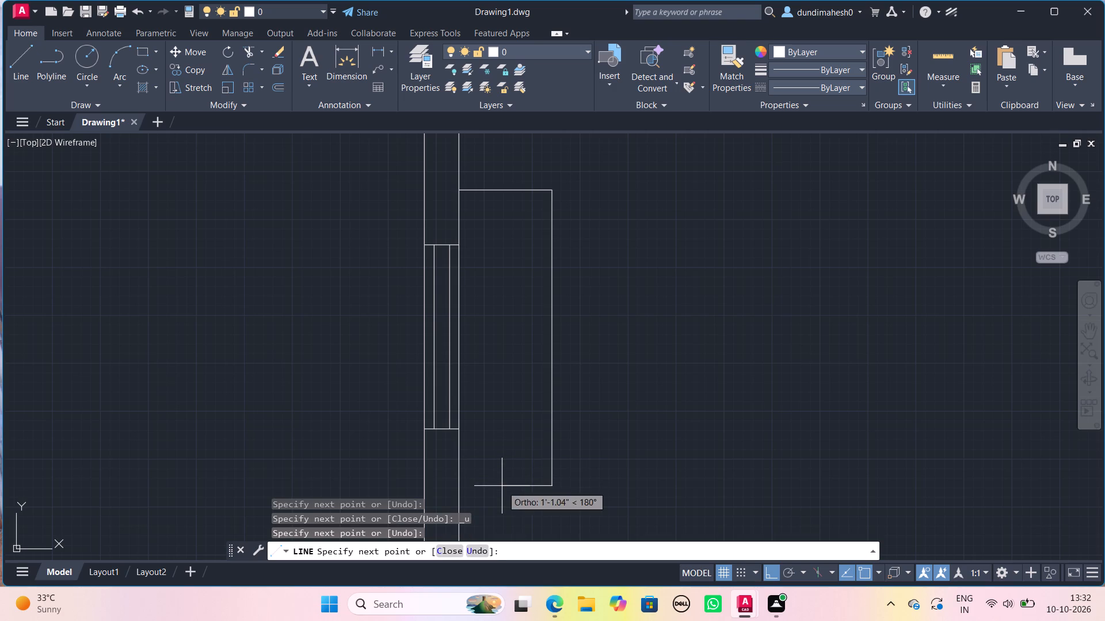
pyautogui.click(460, 483)
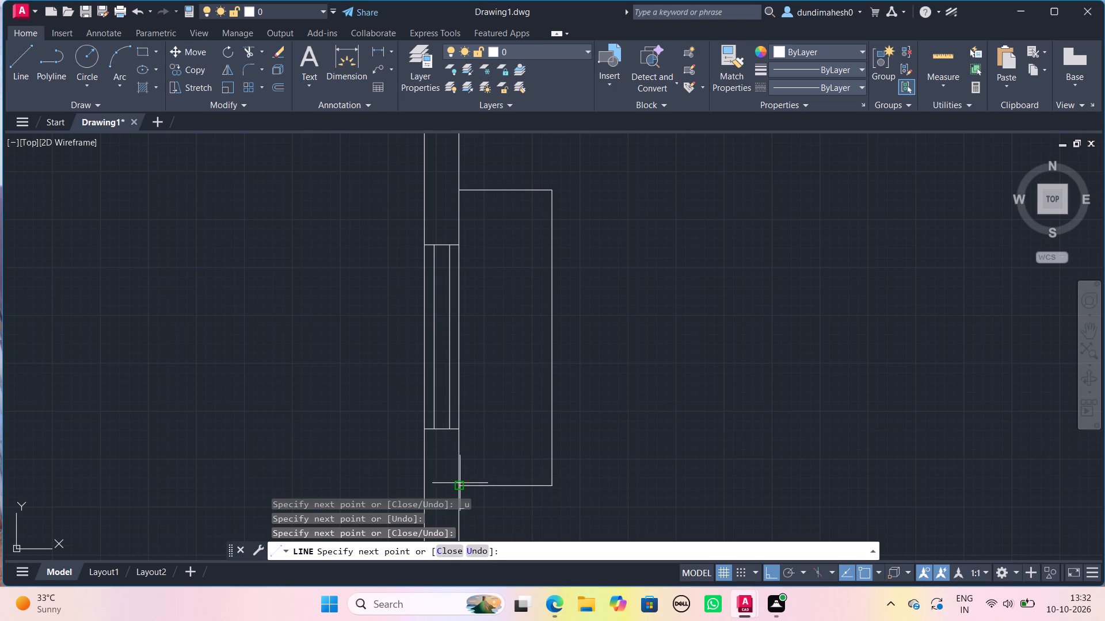
pyautogui.press('space')
# Draw a short horizontal jamb line across the east exterior wall of the small room north of the southeast room.
pyautogui.scroll(-2, 460, 483)
pyautogui.moveTo(478, 218); pyautogui.dragTo(556, 268, button='middle')
pyautogui.scroll(2, 563, 302)
pyautogui.scroll(-1, 563, 302)
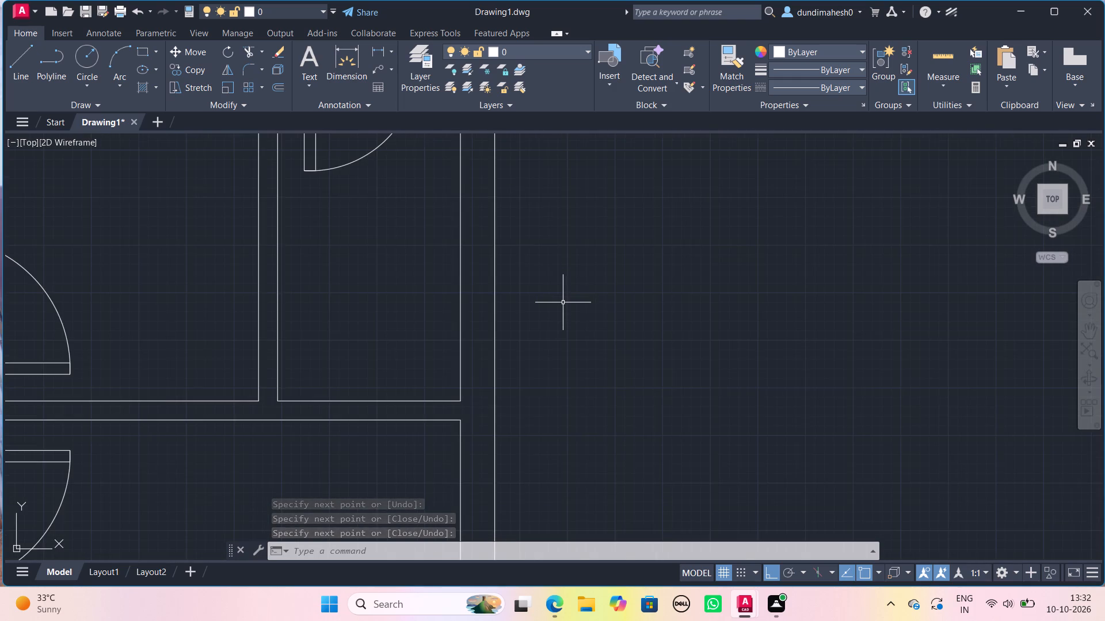
pyautogui.press('l')
pyautogui.press('Return')
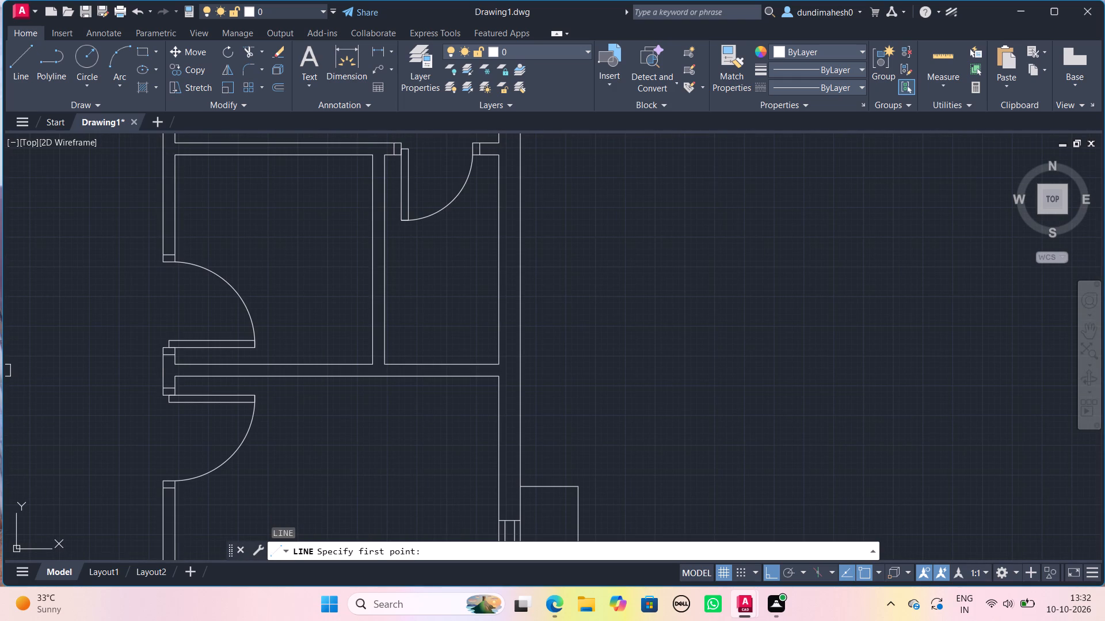
pyautogui.click(497, 302)
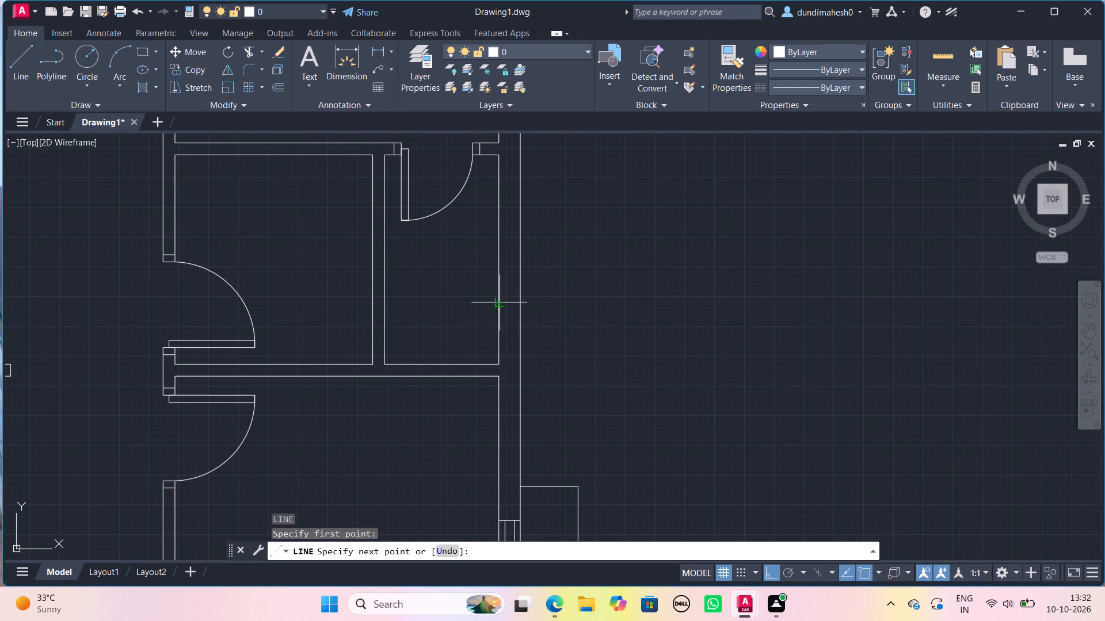
pyautogui.click(519, 302)
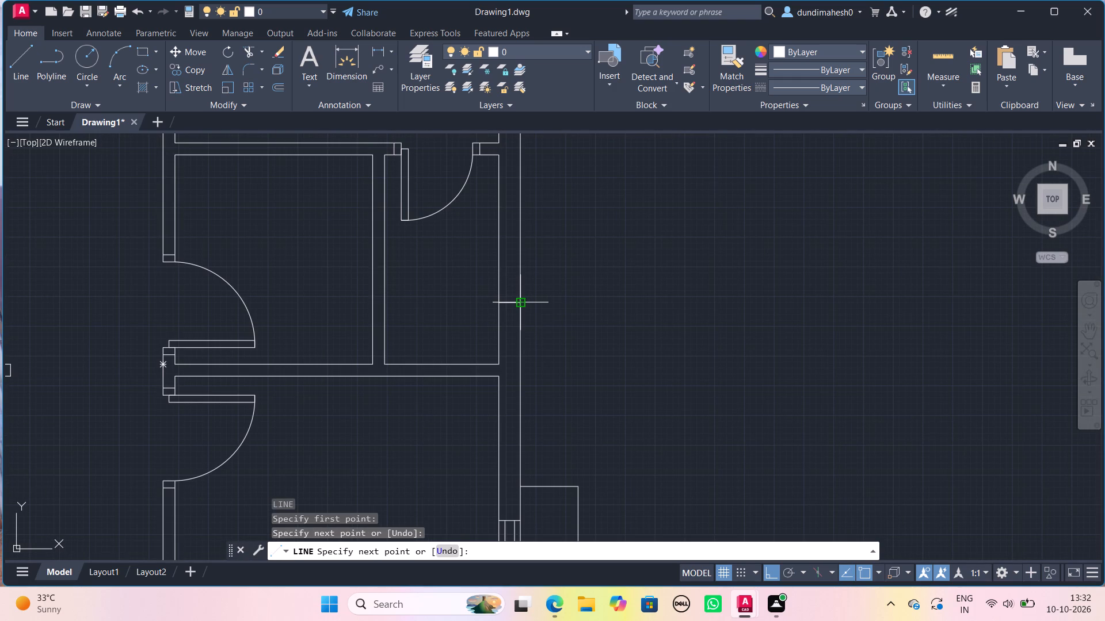
pyautogui.press('space')
# Draw a short horizontal jamb line across the east exterior wall of the large northeast room.
pyautogui.scroll(-2, 519, 302)
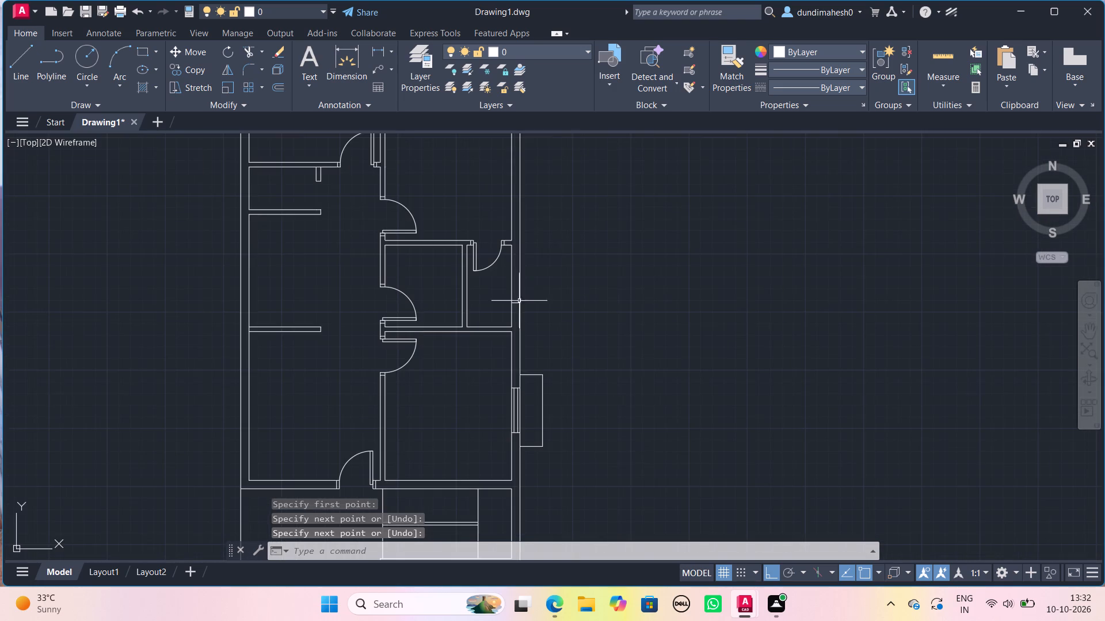
pyautogui.moveTo(535, 248); pyautogui.dragTo(620, 355, button='middle')
pyautogui.scroll(1, 626, 328)
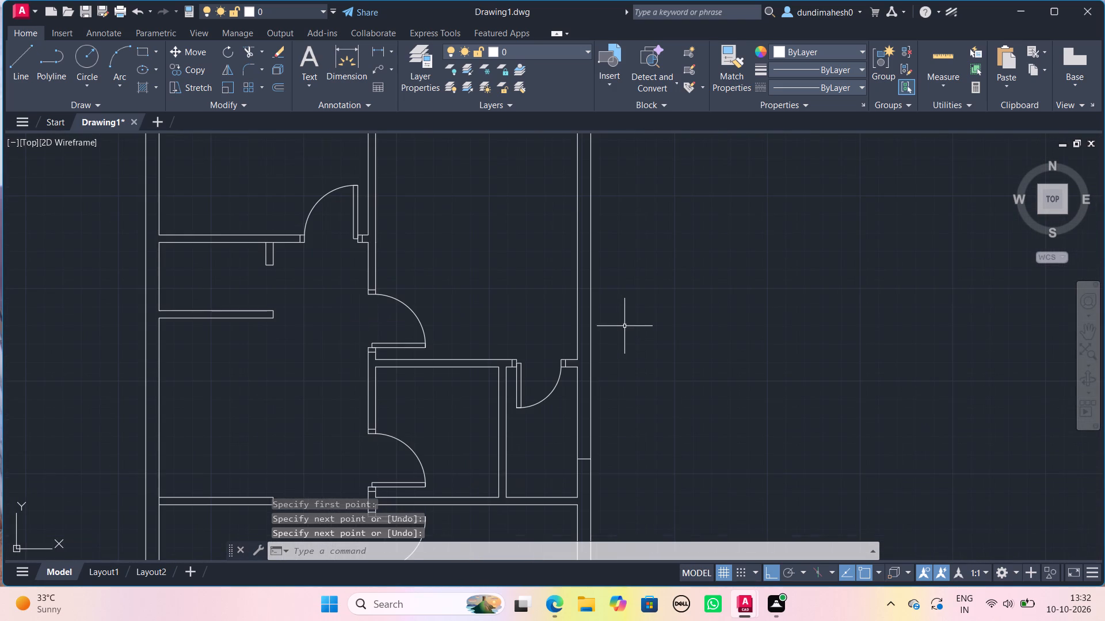
pyautogui.press('l')
pyautogui.press('Return')
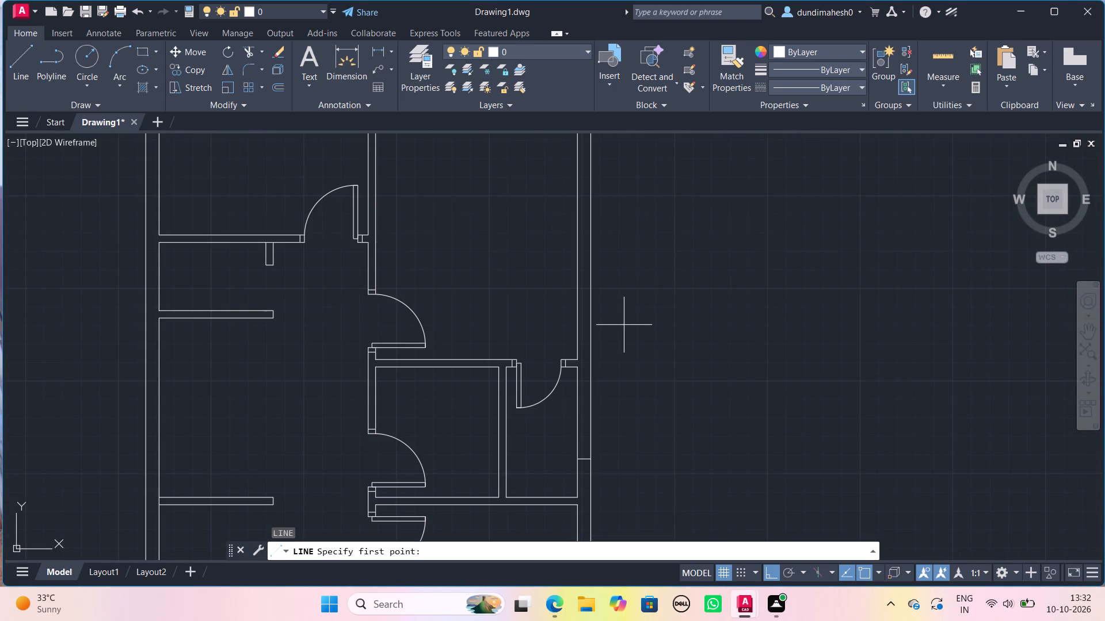
pyautogui.click(588, 217)
pyautogui.click(580, 215)
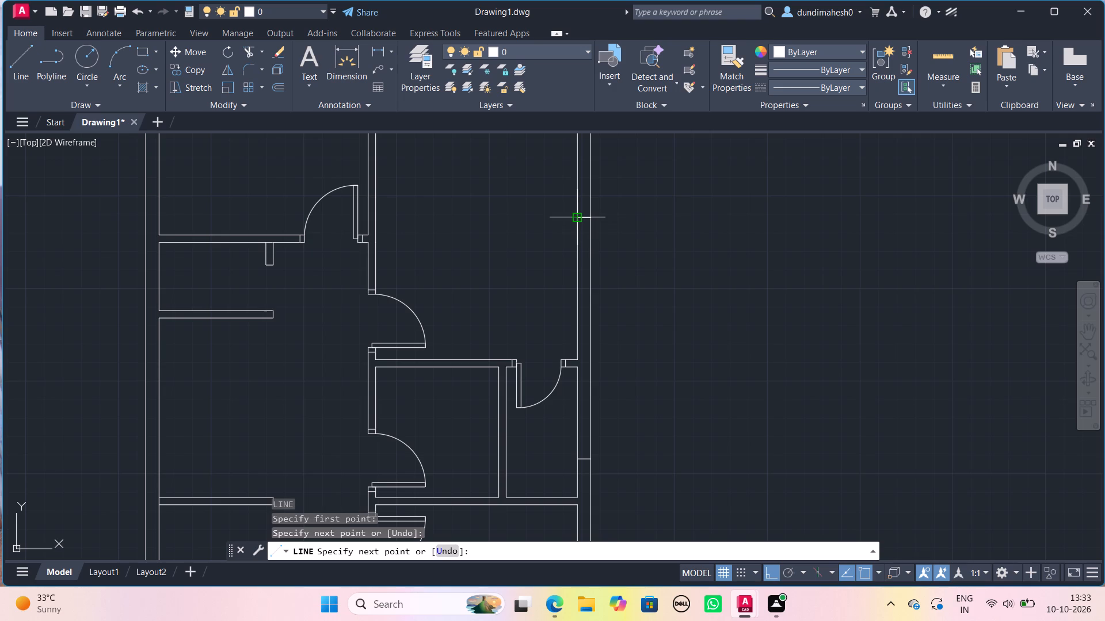
pyautogui.press('space')
# Draw a short vertical jamb line across the north exterior wall of the northeast room, near its east corner.
pyautogui.scroll(-2, 580, 215)
pyautogui.moveTo(570, 197); pyautogui.dragTo(554, 321, button='middle')
pyautogui.scroll(3, 554, 321)
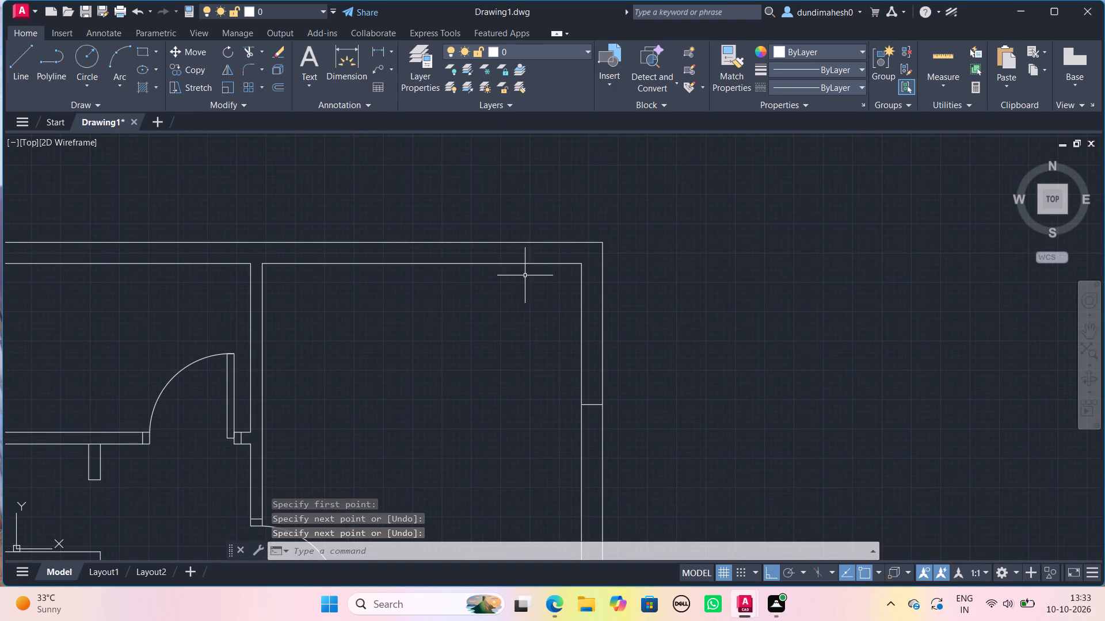
pyautogui.click(513, 263)
pyautogui.press('Escape')
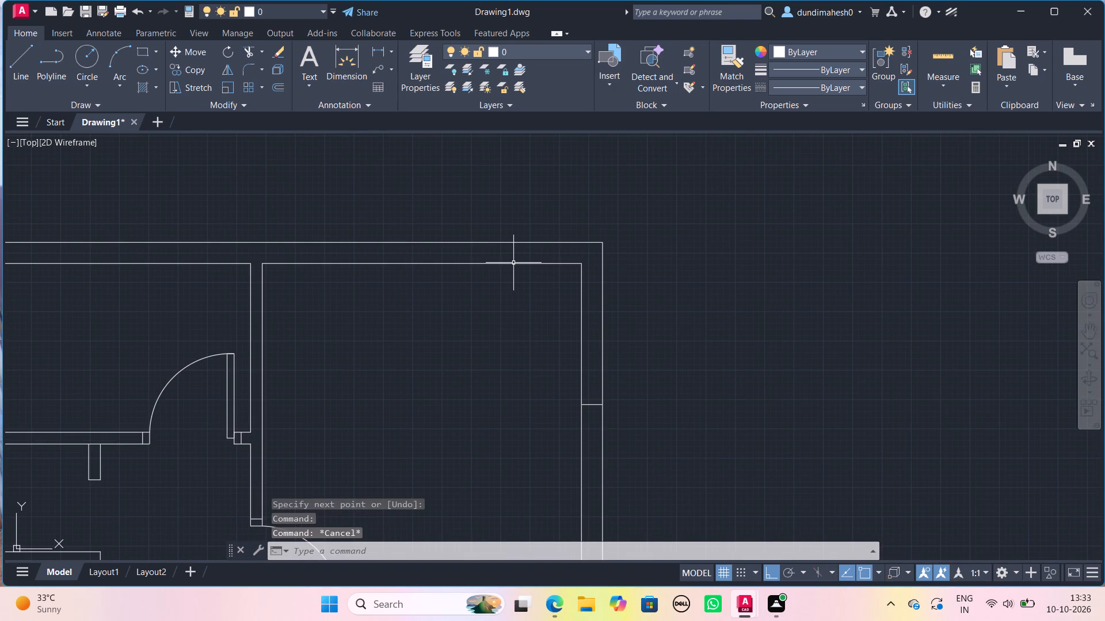
pyautogui.press('space')
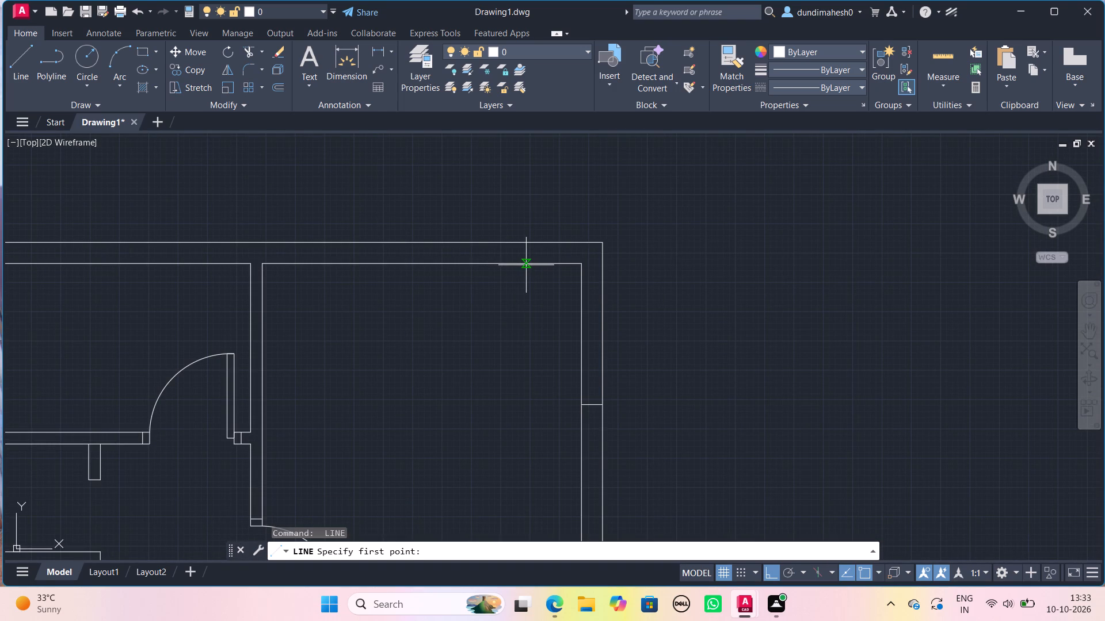
pyautogui.click(508, 264)
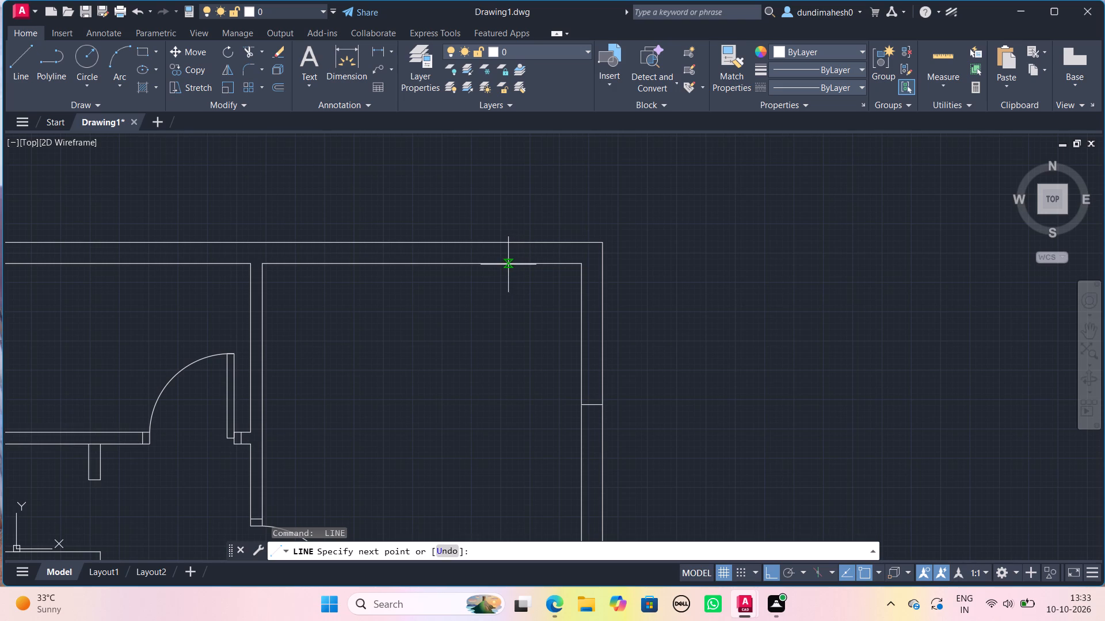
pyautogui.click(506, 239)
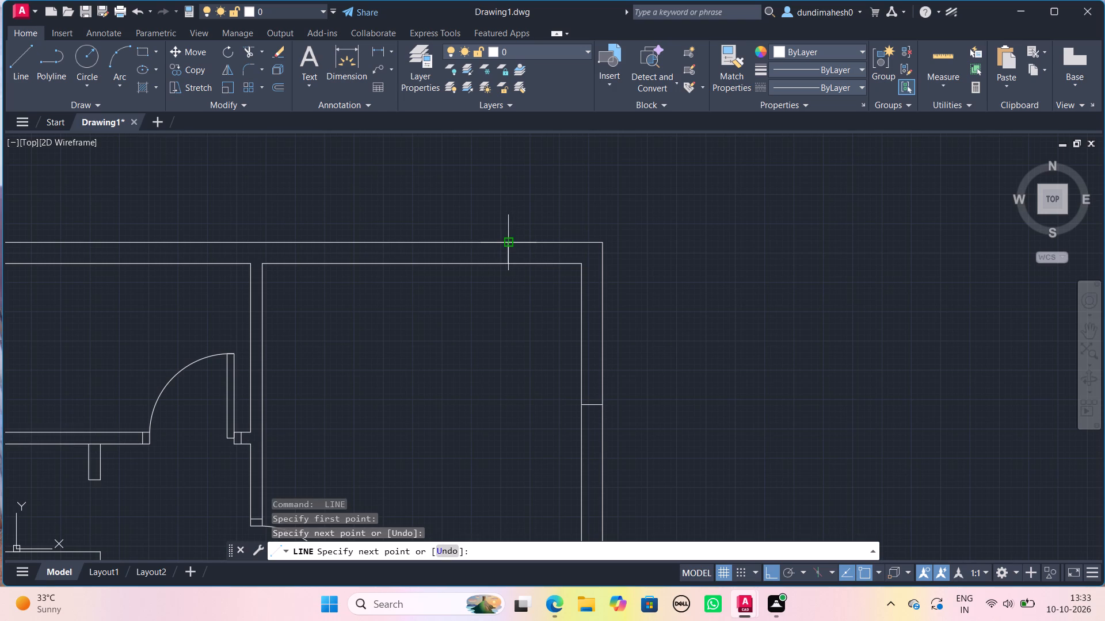
pyautogui.press('space')
# Draw a short vertical jamb line across the north exterior wall of the northwest room, toward the partition with the northeast room.
pyautogui.scroll(-1, 507, 239)
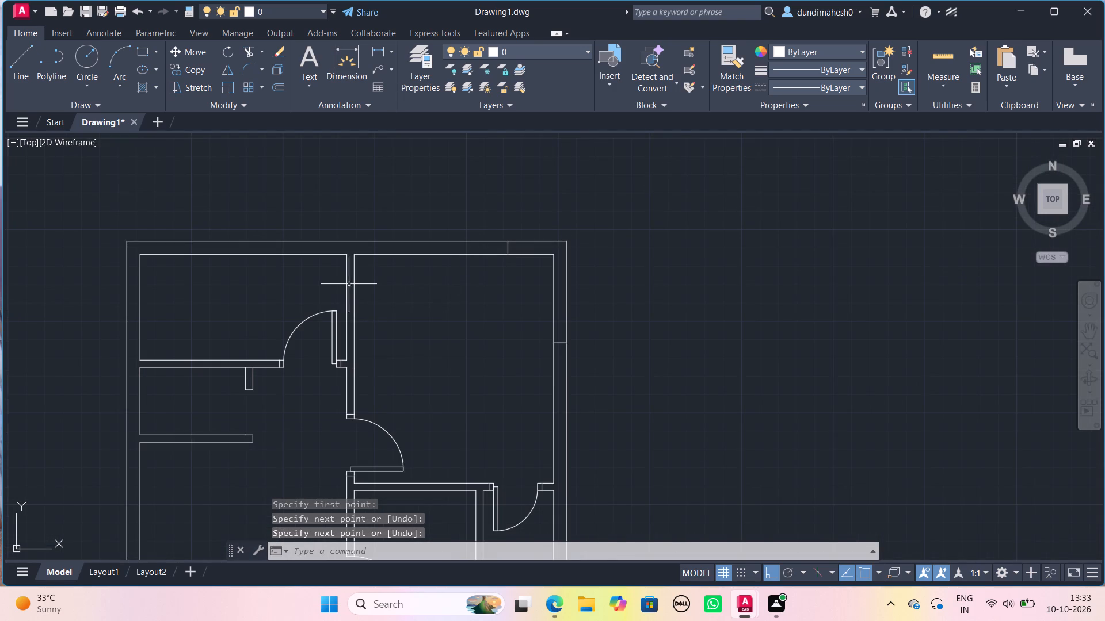
pyautogui.moveTo(335, 292); pyautogui.dragTo(567, 325, button='middle')
pyautogui.scroll(-1, 335, 292)
pyautogui.scroll(1, 567, 325)
pyautogui.press('space')
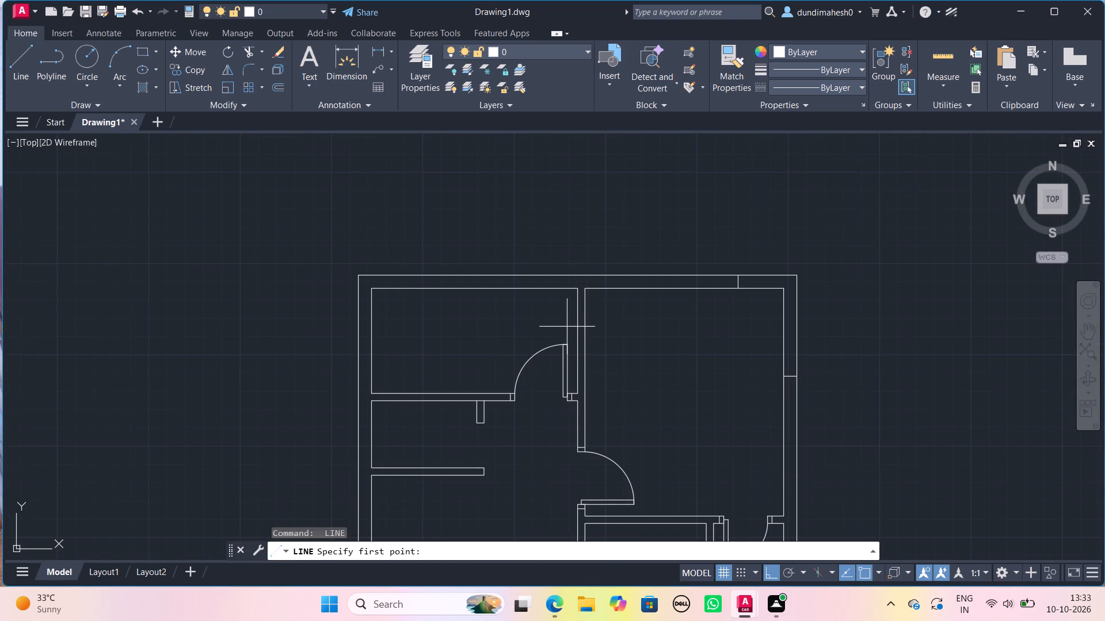
pyautogui.click(521, 281)
pyautogui.click(522, 294)
pyautogui.press('space')
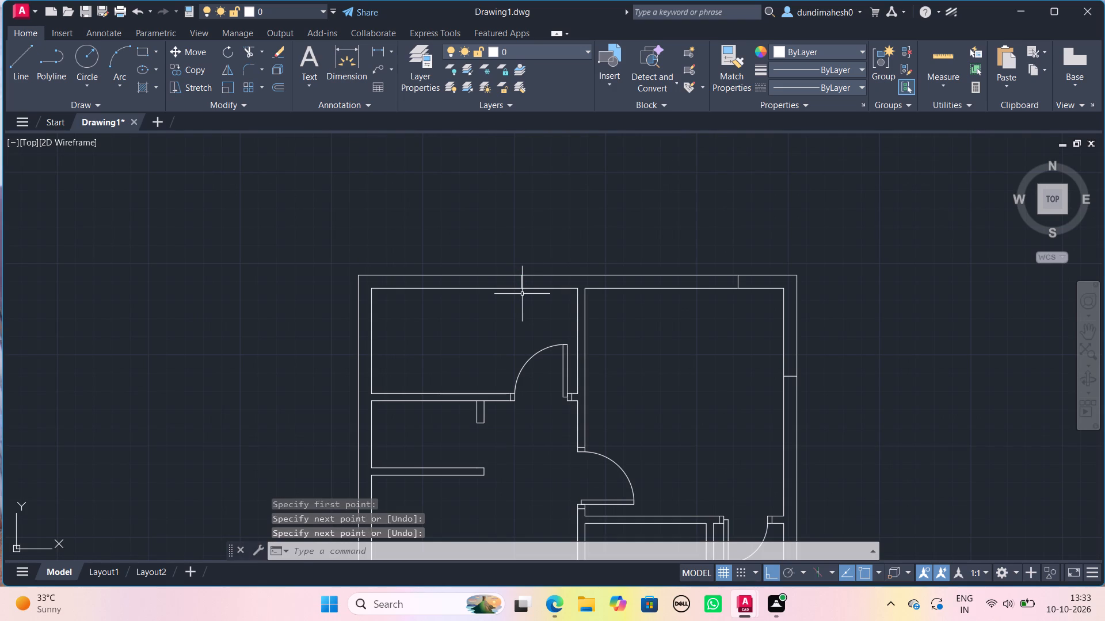
# Draw a short horizontal jamb line across the west exterior wall of the northwest room, near its north corner.
pyautogui.press('space')
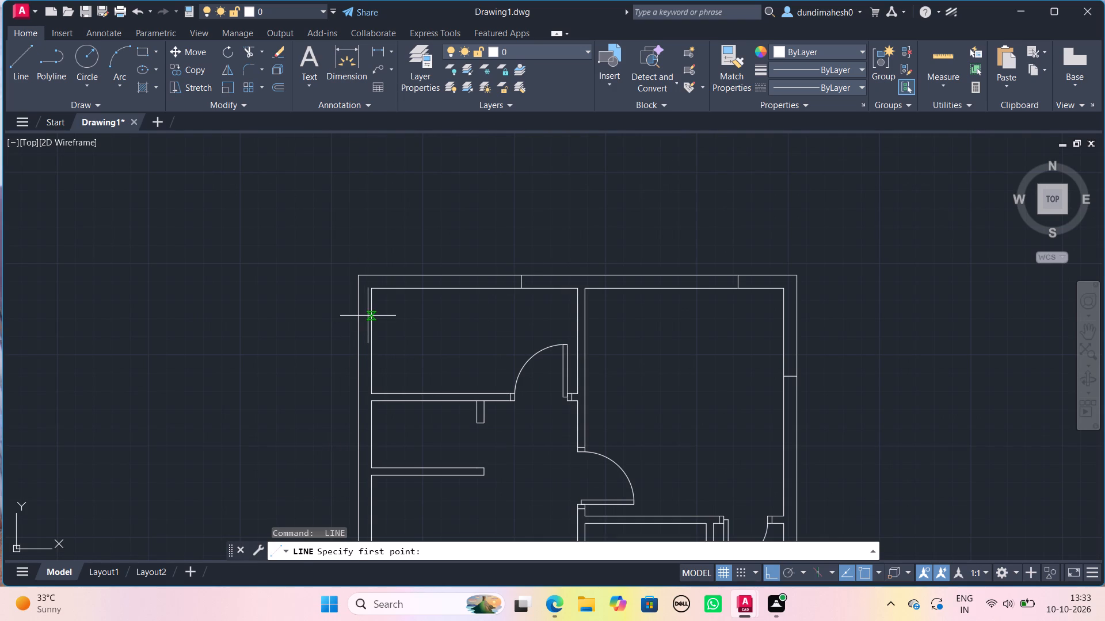
pyautogui.click(371, 316)
pyautogui.click(355, 316)
pyautogui.press('space')
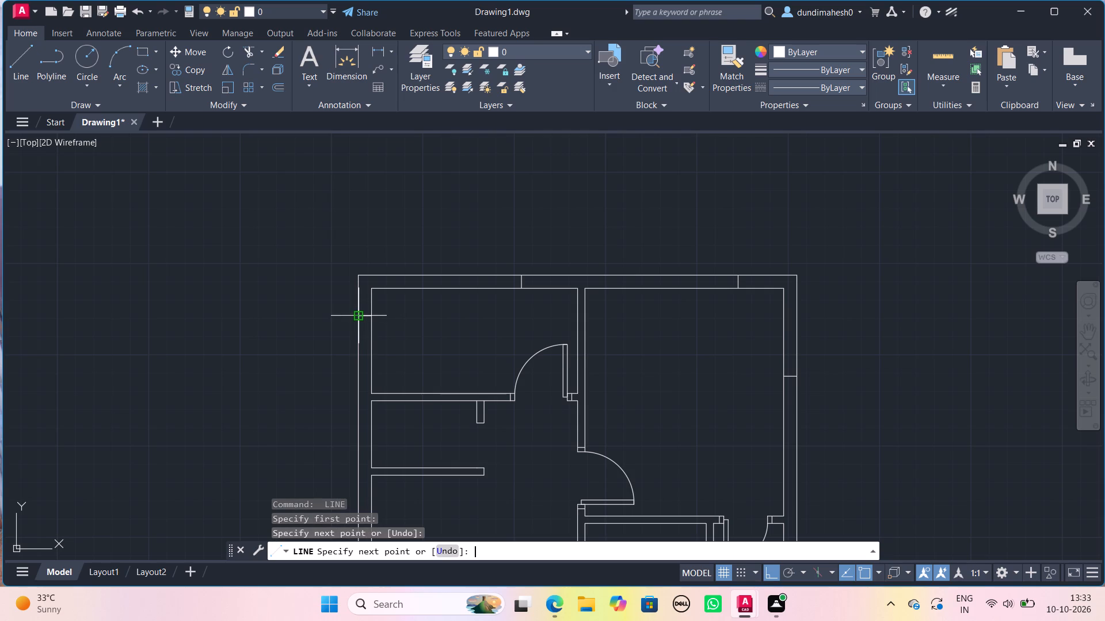
# Draw a short horizontal jamb line across the west exterior wall of the small space directly south of the northwest room.
pyautogui.moveTo(365, 457); pyautogui.dragTo(423, 293, button='middle')
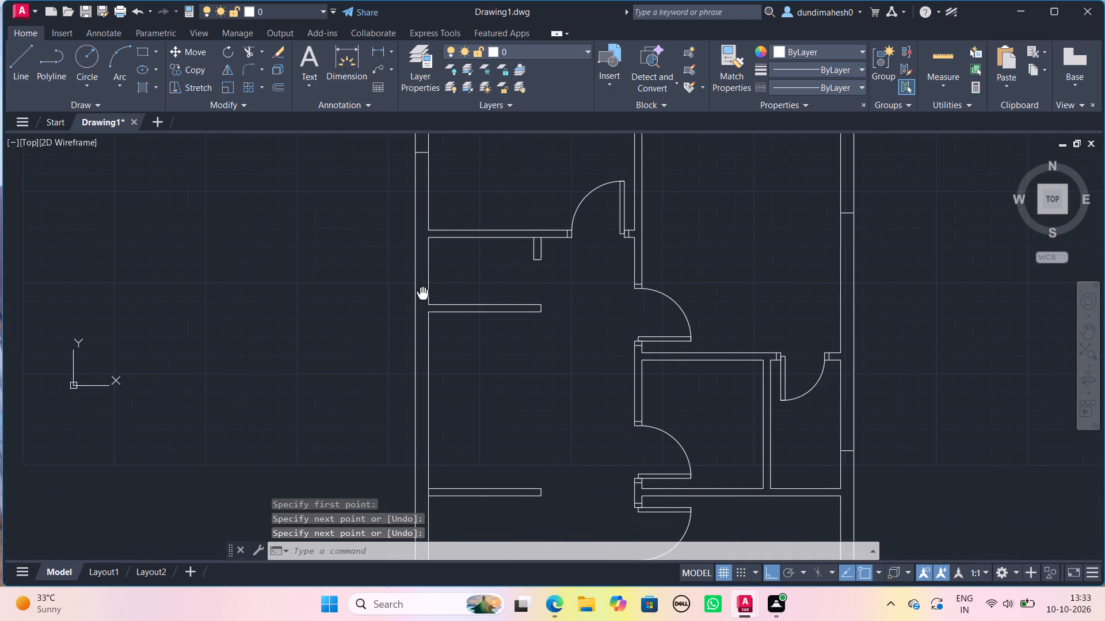
pyautogui.press('space')
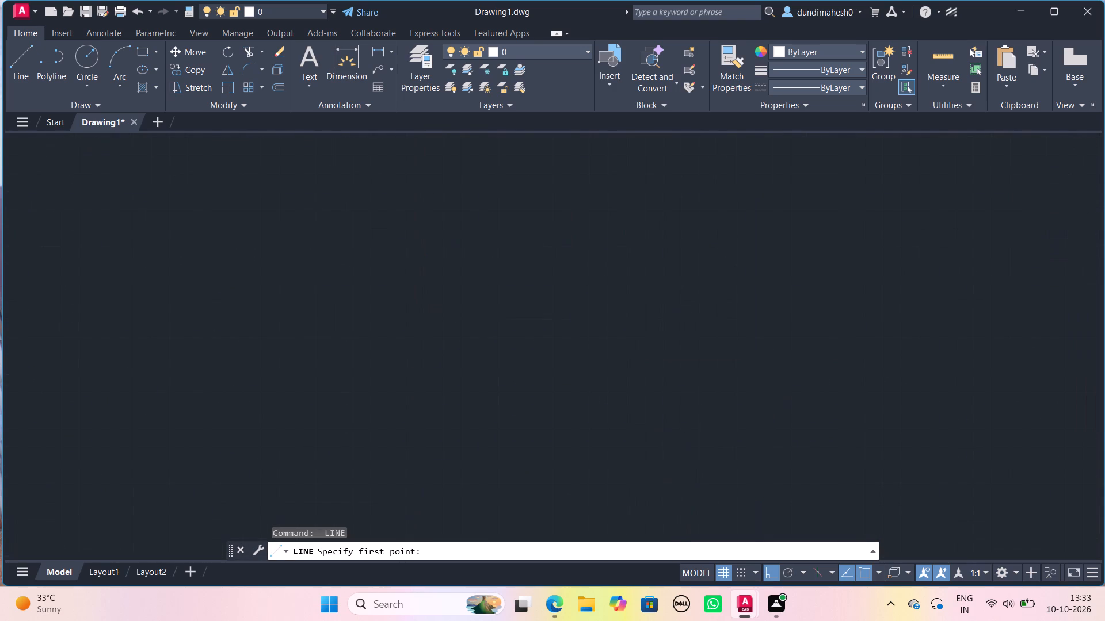
pyautogui.click(430, 252)
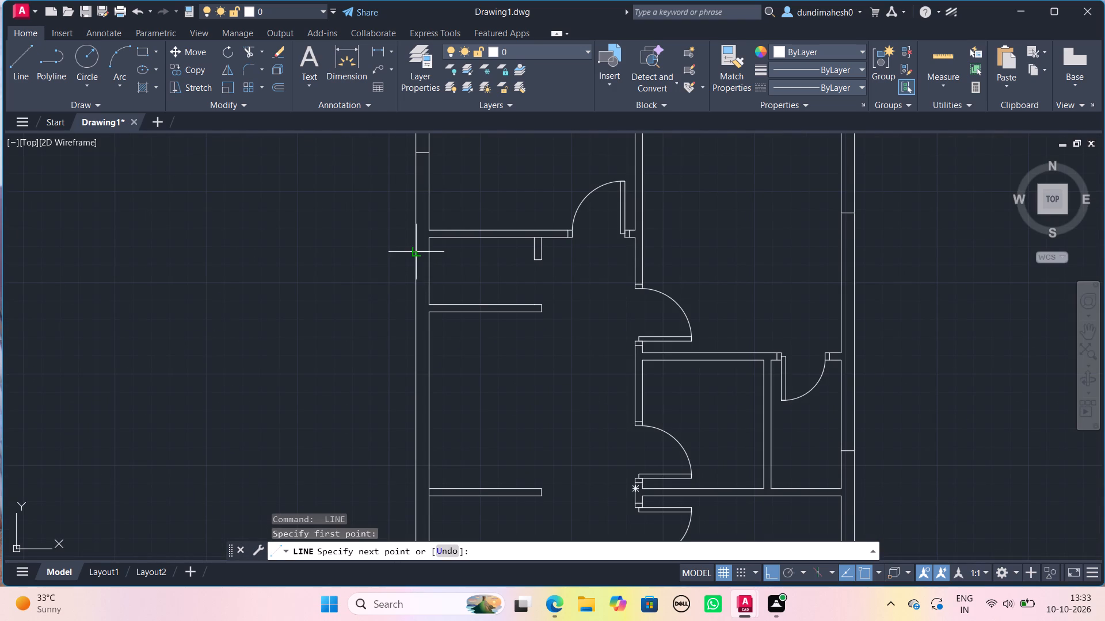
pyautogui.click(416, 251)
pyautogui.press('space')
# Draw a short horizontal jamb line across the west exterior wall between the two long stub partitions, near the southern stub.
pyautogui.press('space')
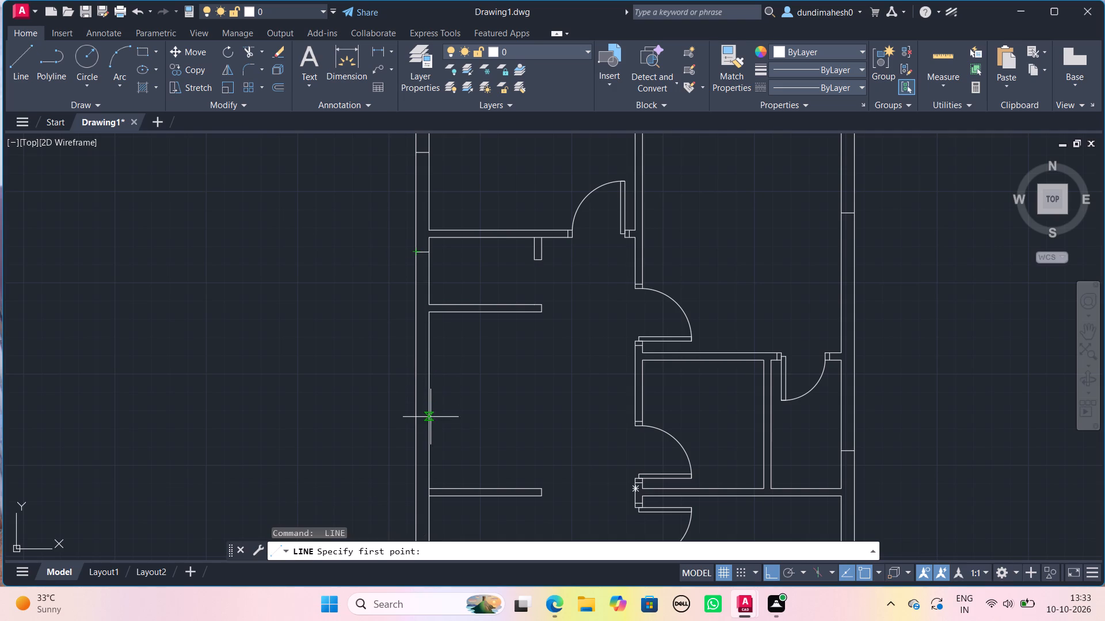
pyautogui.click(430, 462)
pyautogui.click(420, 462)
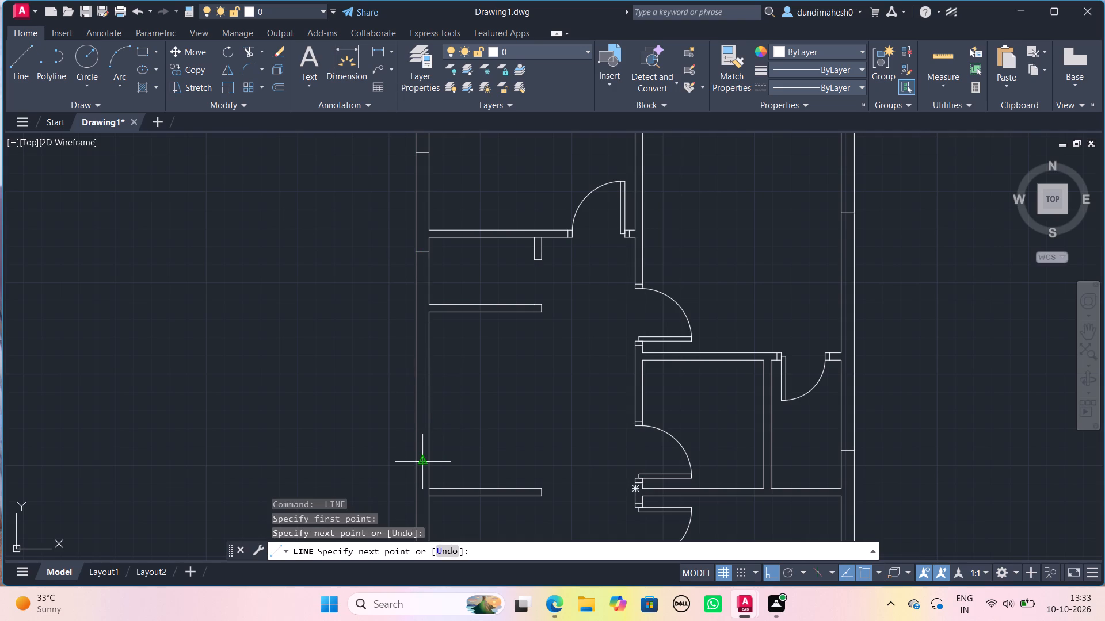
pyautogui.press('space')
# Draw a short horizontal jamb line across the west exterior wall of the southwest room, a little south of the stub partition.
pyautogui.scroll(-1, 441, 520)
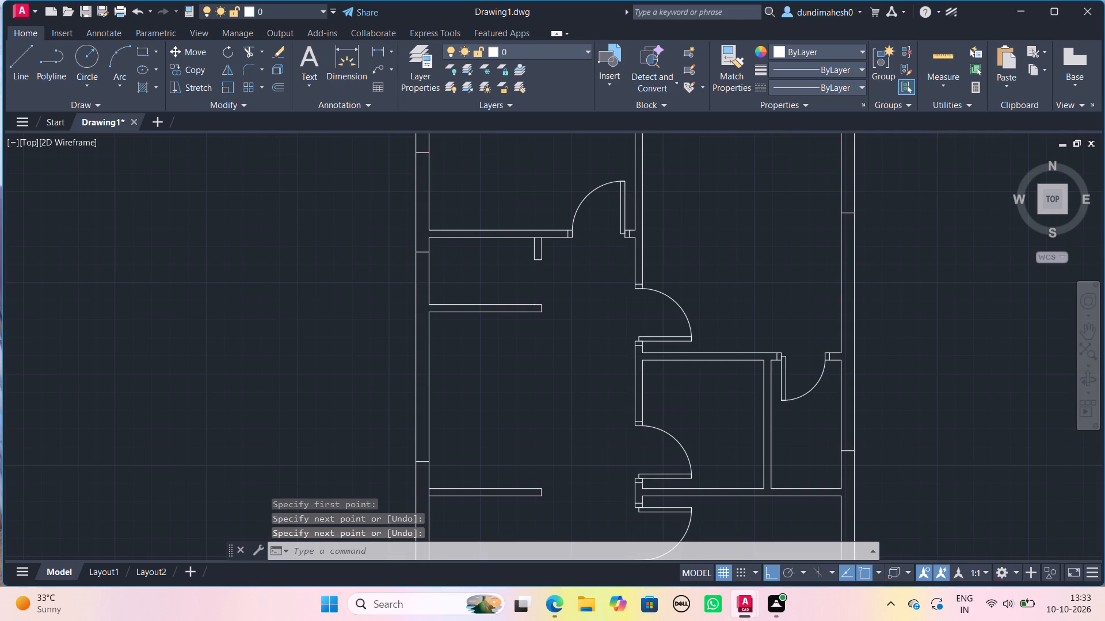
pyautogui.scroll(-1, 441, 520)
pyautogui.moveTo(441, 520); pyautogui.dragTo(428, 451, button='middle')
pyautogui.scroll(1, 429, 469)
pyautogui.moveTo(429, 469); pyautogui.dragTo(483, 317, button='middle')
pyautogui.press('space')
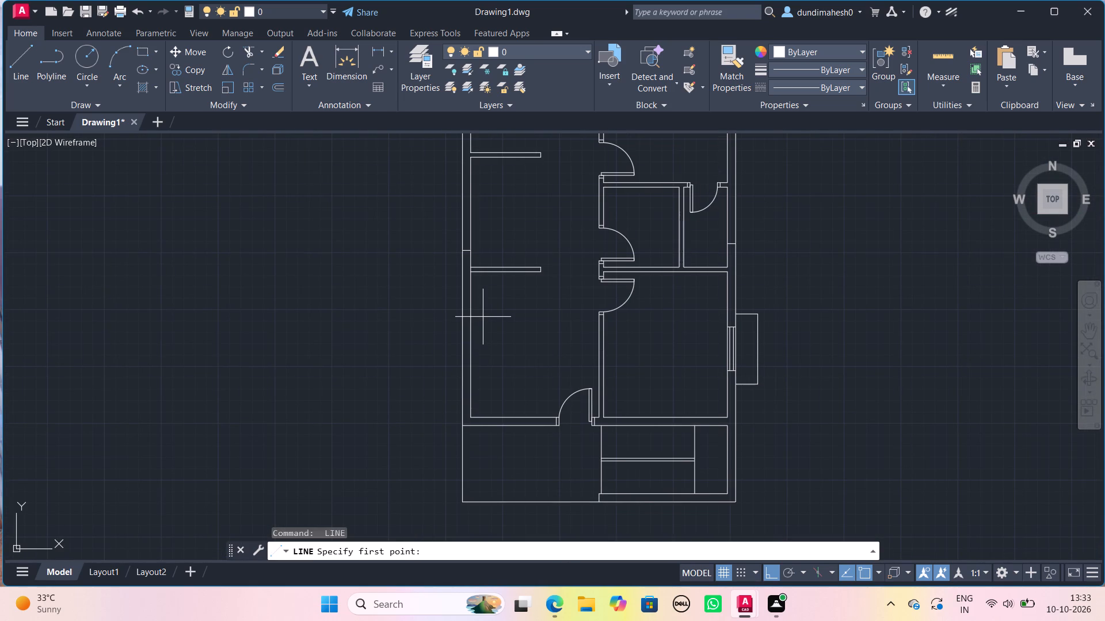
pyautogui.scroll(1, 483, 317)
pyautogui.click(458, 298)
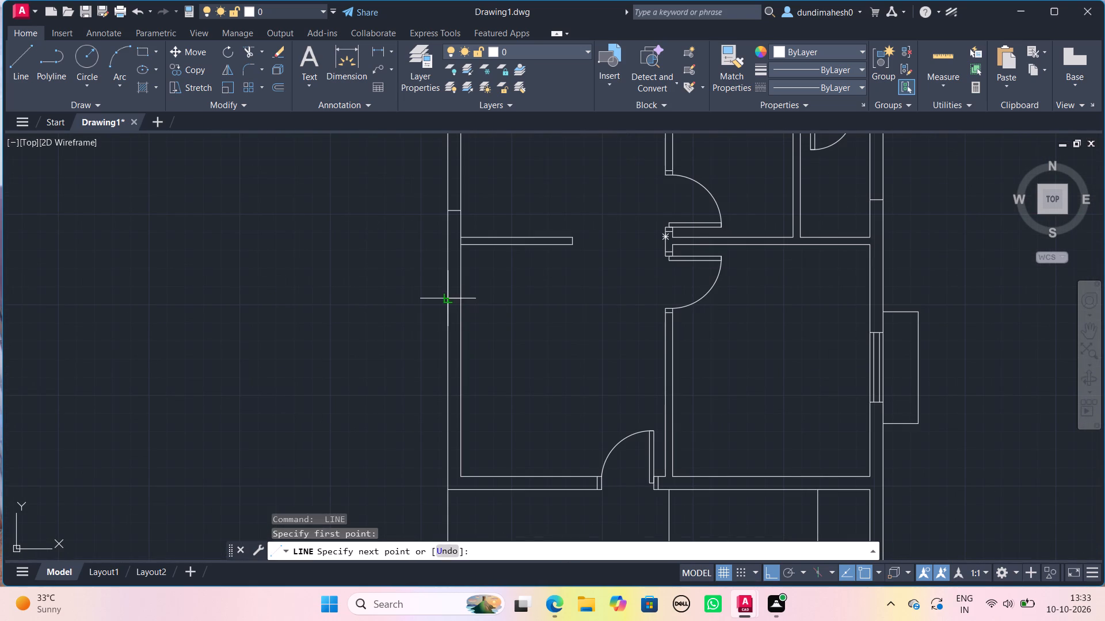
pyautogui.click(451, 296)
pyautogui.press('space')
# Draw a short vertical jamb line across the south wall of the southwest room, near its west corner.
pyautogui.press('space')
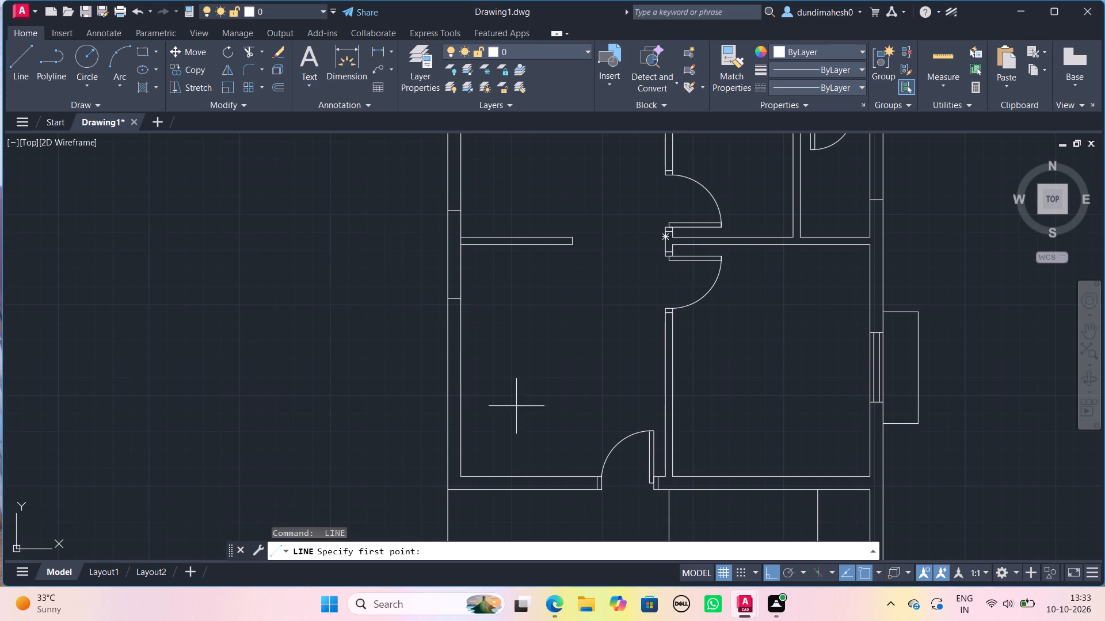
pyautogui.click(485, 477)
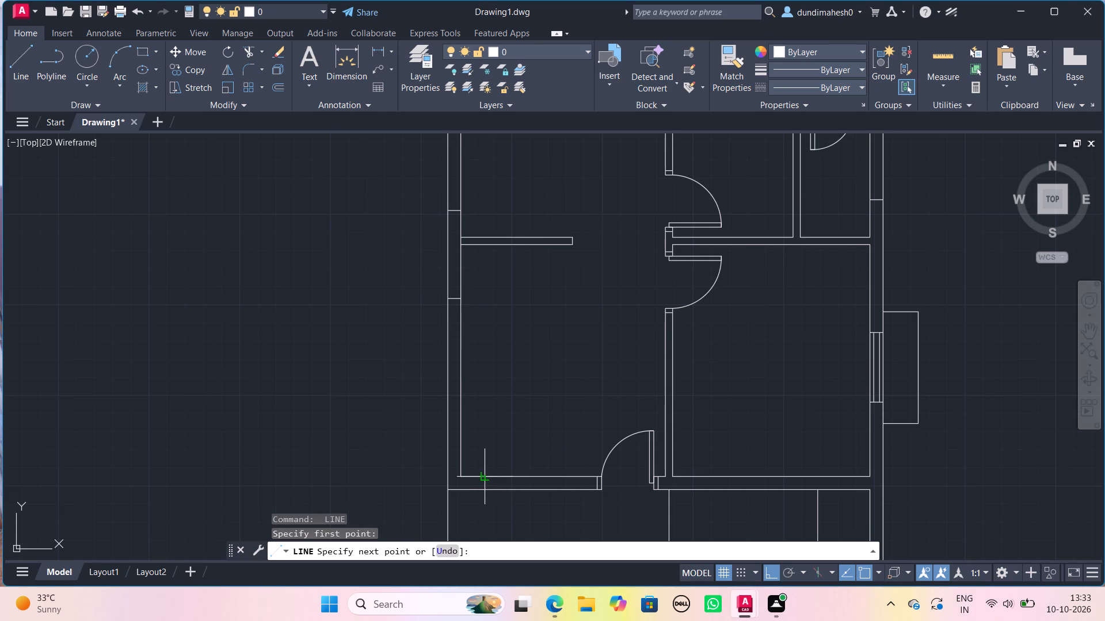
pyautogui.click(487, 489)
pyautogui.press('space')
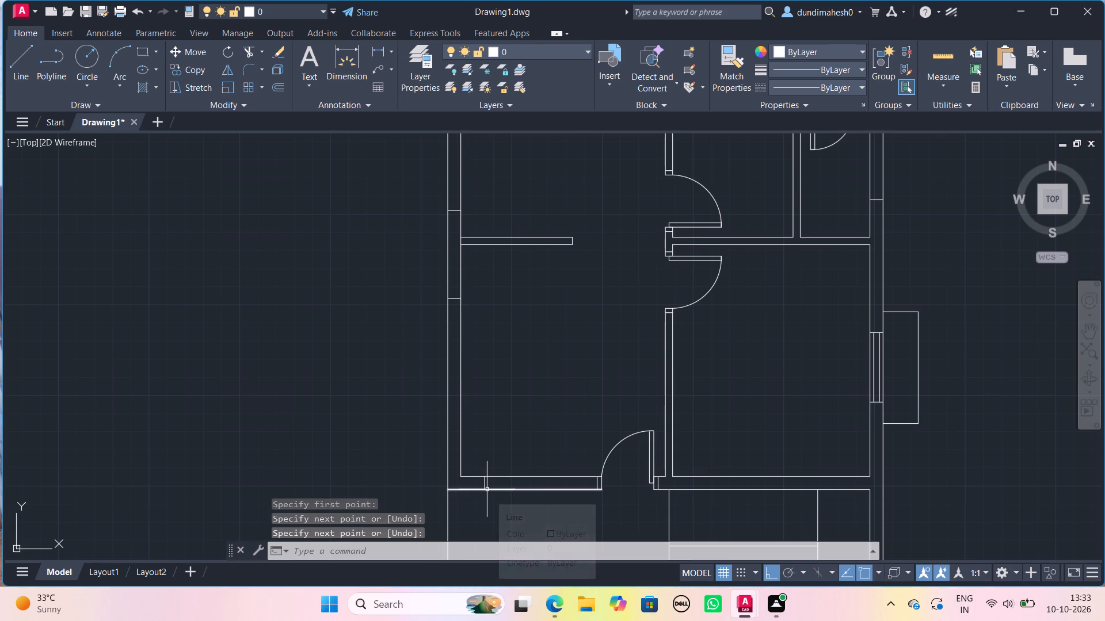
# Draw a short vertical jamb line across the south wall of the southeast room, near the partition with the southwest room.
pyautogui.scroll(-2, 487, 489)
pyautogui.scroll(2, 517, 473)
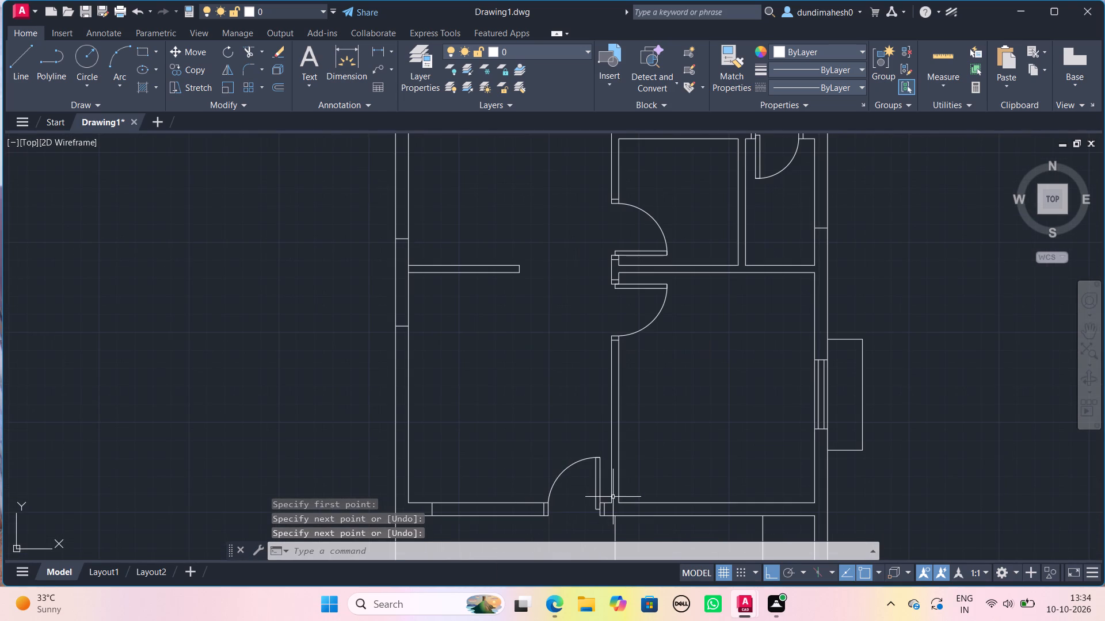
pyautogui.moveTo(614, 497); pyautogui.dragTo(561, 430, button='middle')
pyautogui.press('space')
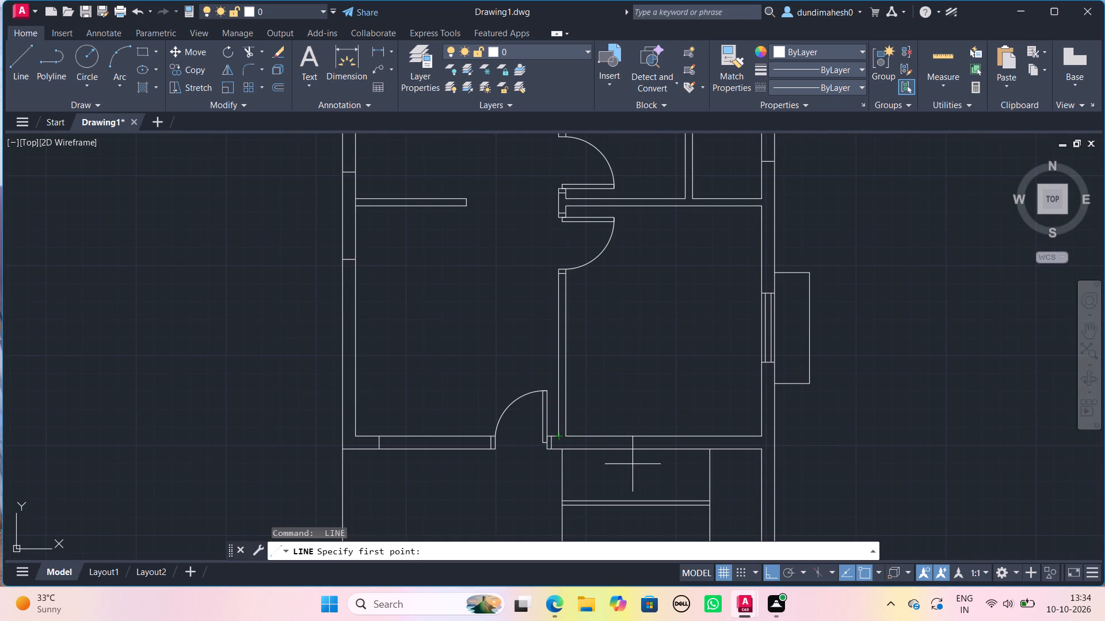
pyautogui.click(601, 431)
pyautogui.click(604, 453)
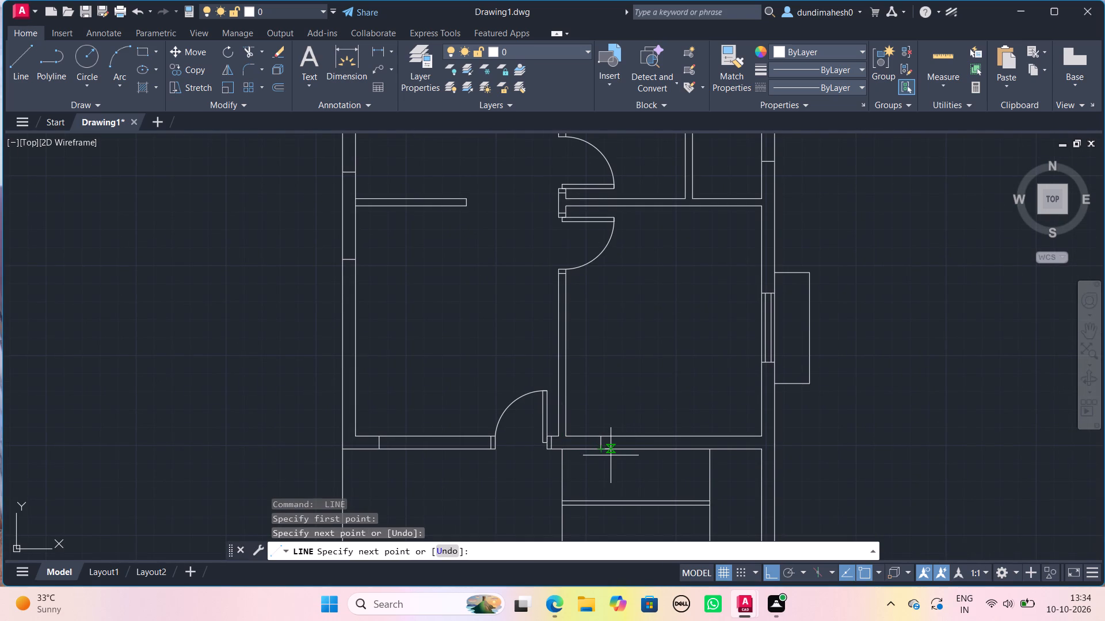
pyautogui.press('space')
# Draw a short vertical jamb line across the southernmost exterior wall, south of the stair area.
pyautogui.scroll(-1, 611, 455)
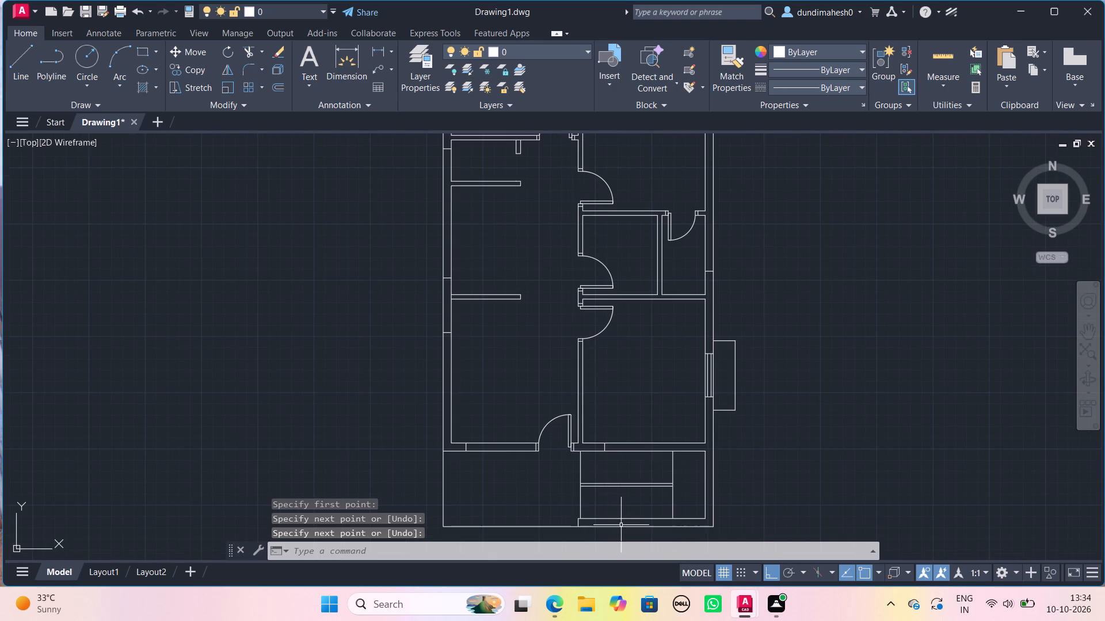
pyautogui.moveTo(621, 525); pyautogui.dragTo(612, 485, button='middle')
pyautogui.scroll(1, 612, 485)
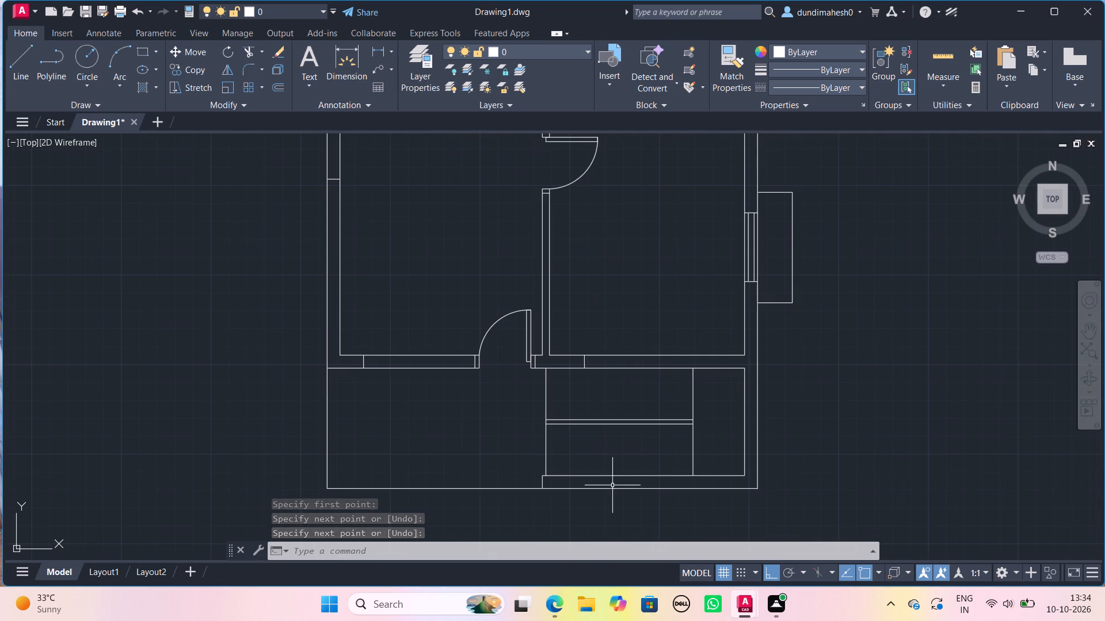
pyautogui.press('space')
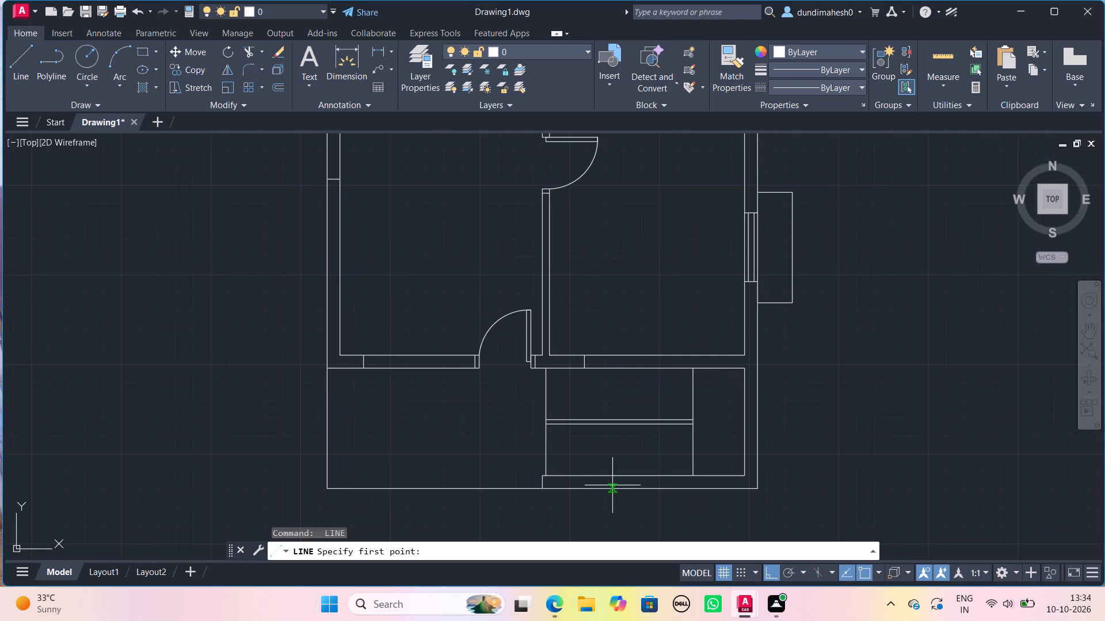
pyautogui.click(610, 472)
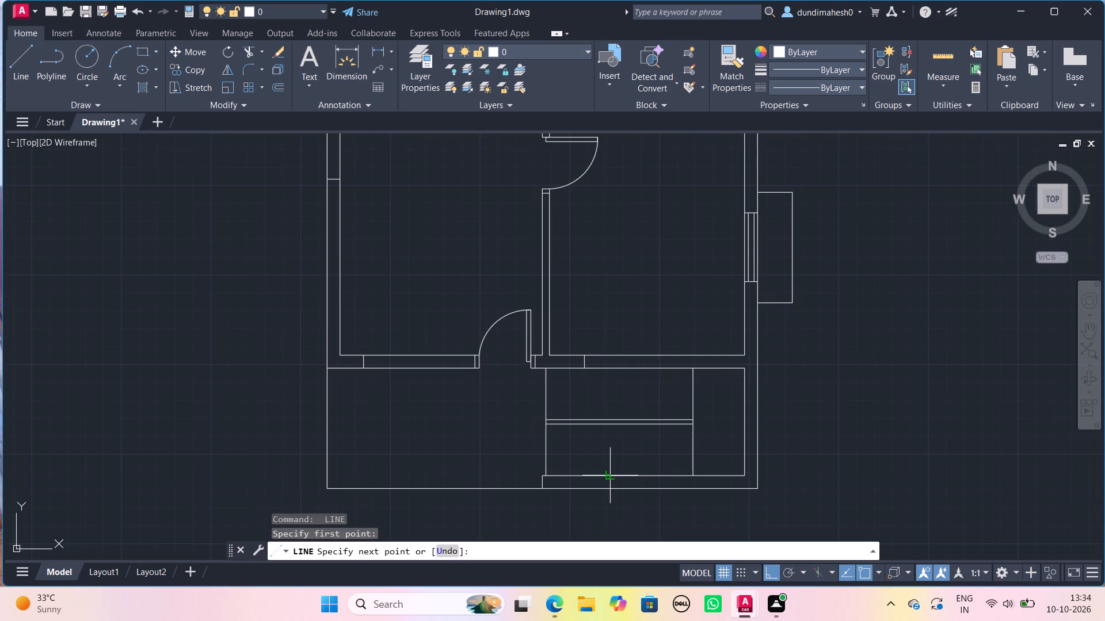
pyautogui.click(614, 490)
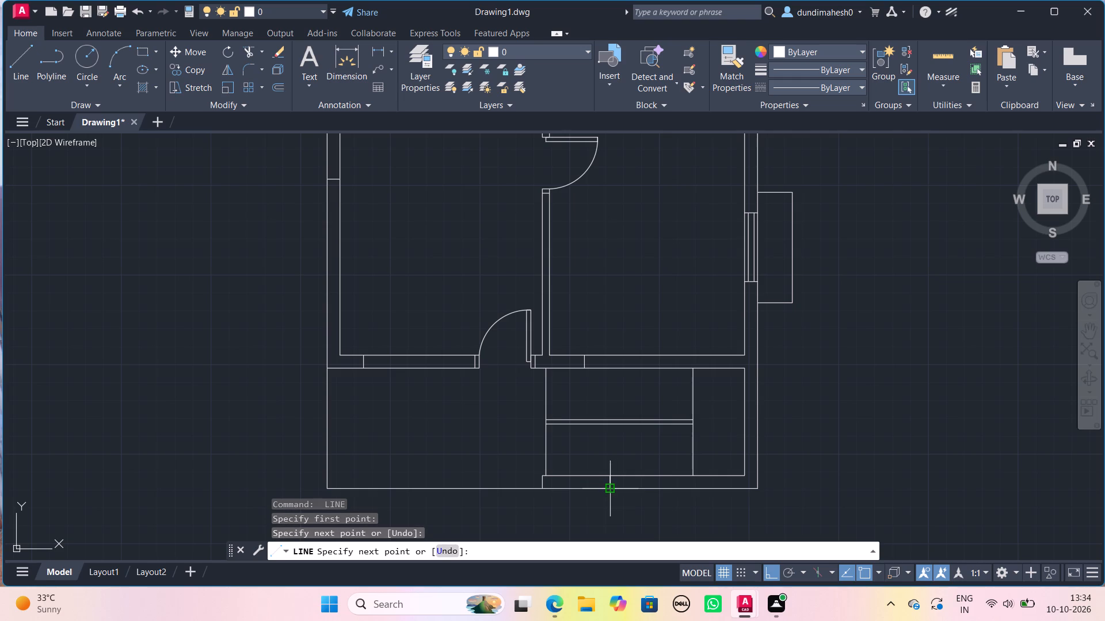
pyautogui.press('space')
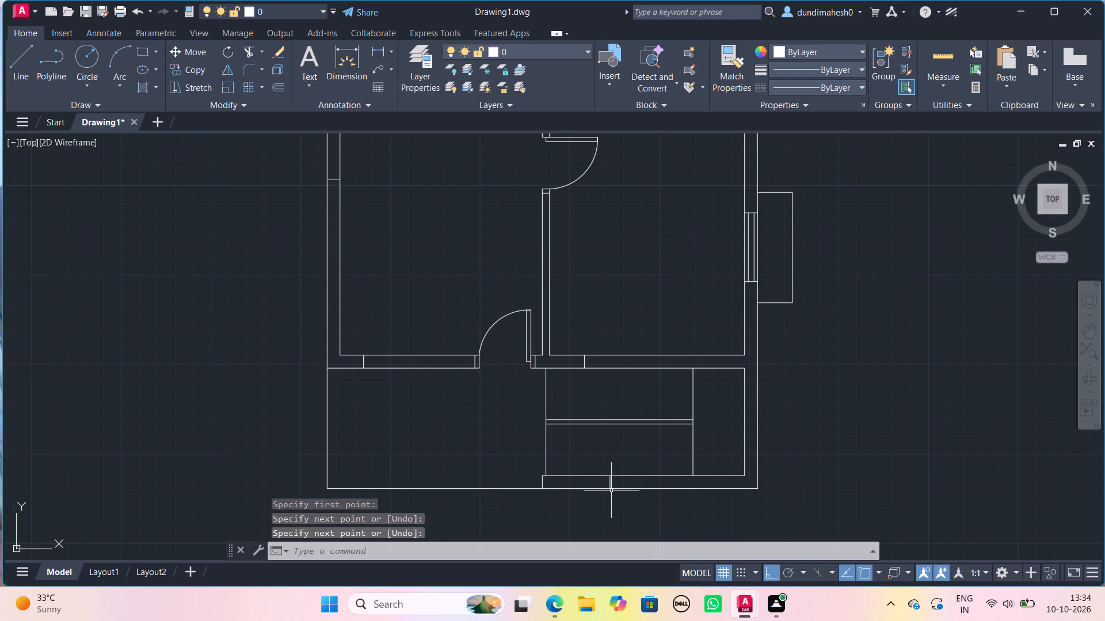
# Offset the jamb lines in the stair area's, southeast room's and southwest room's south walls 4'-0" to the east.
pyautogui.press('o')
pyautogui.press('Return')
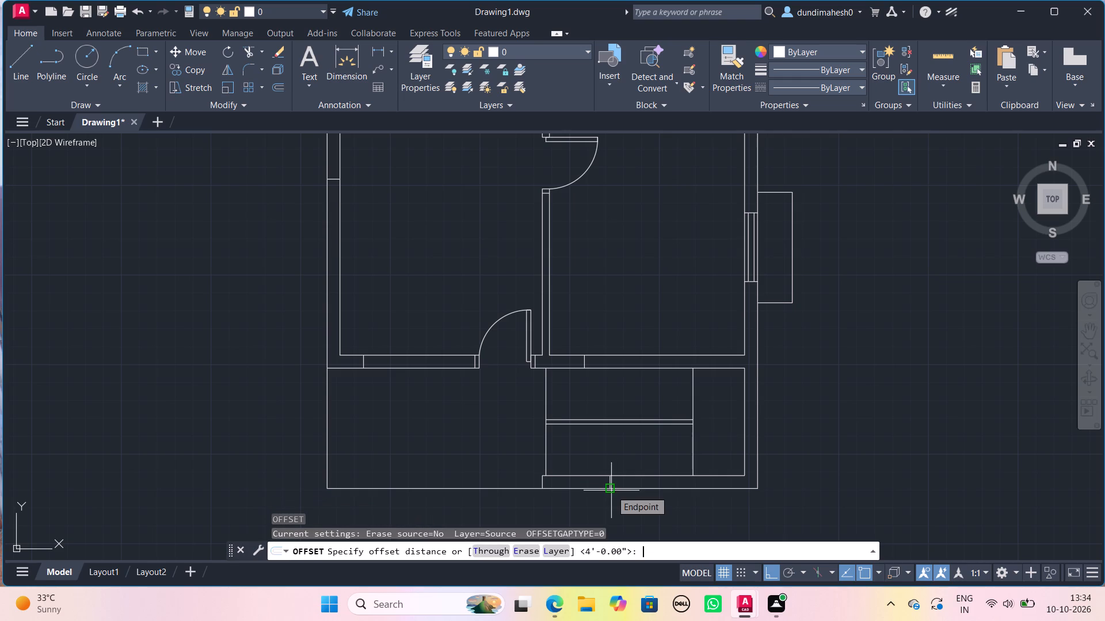
pyautogui.press('space')
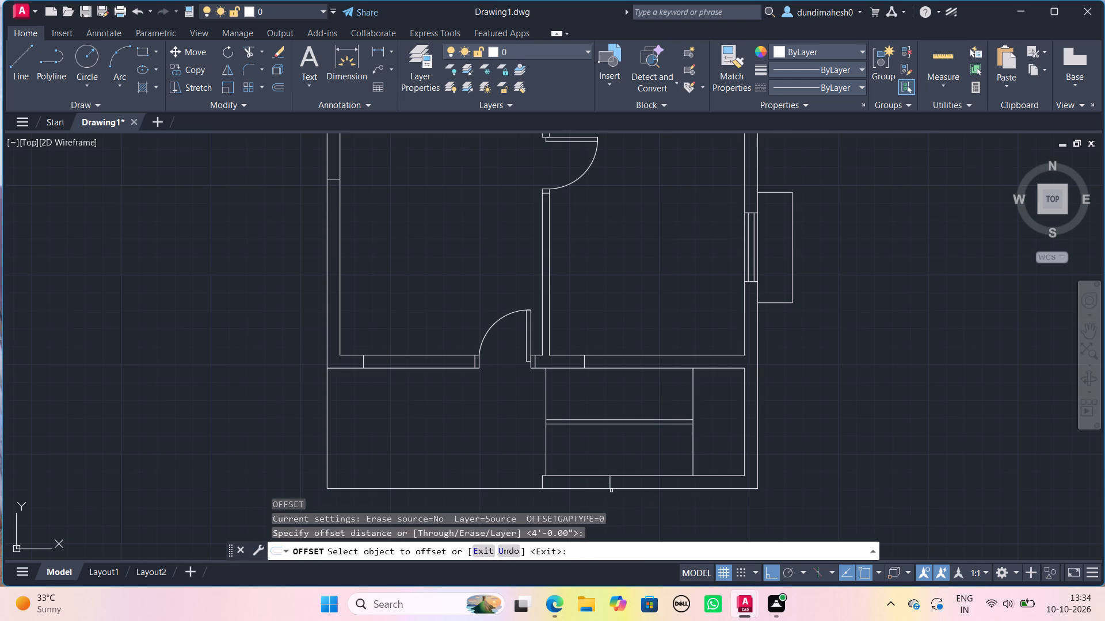
pyautogui.click(611, 485)
pyautogui.click(626, 483)
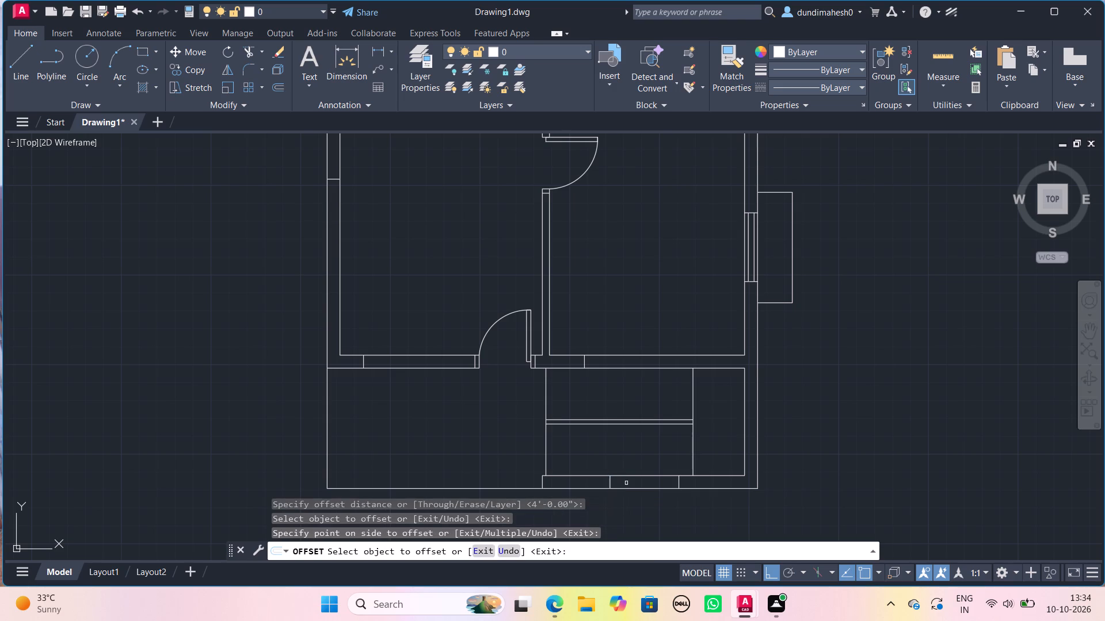
pyautogui.click(582, 358)
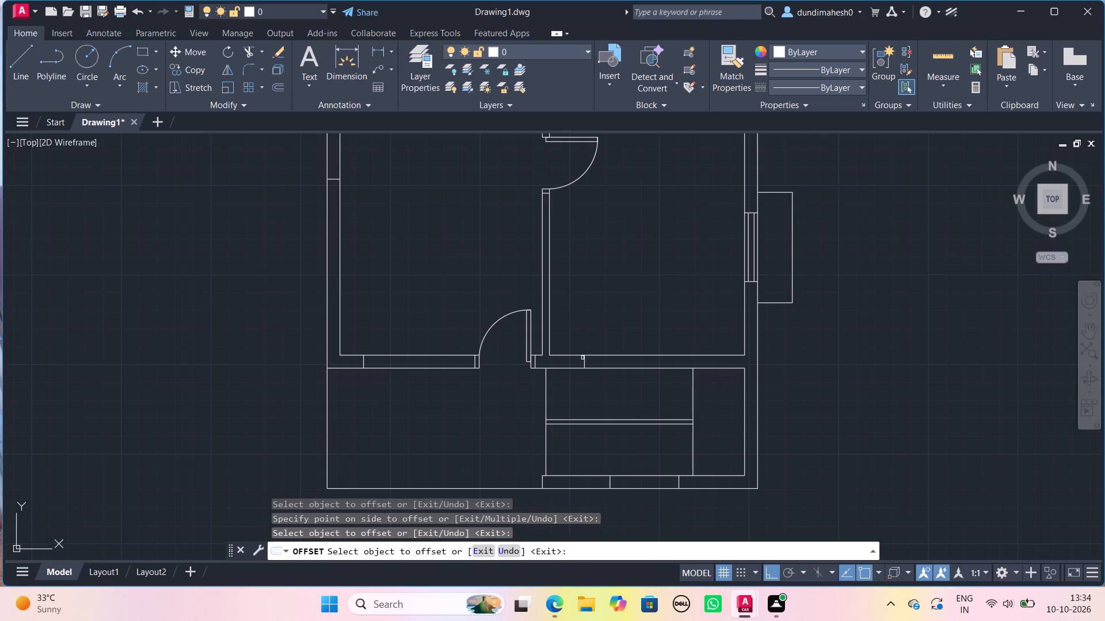
pyautogui.click(585, 358)
pyautogui.click(606, 363)
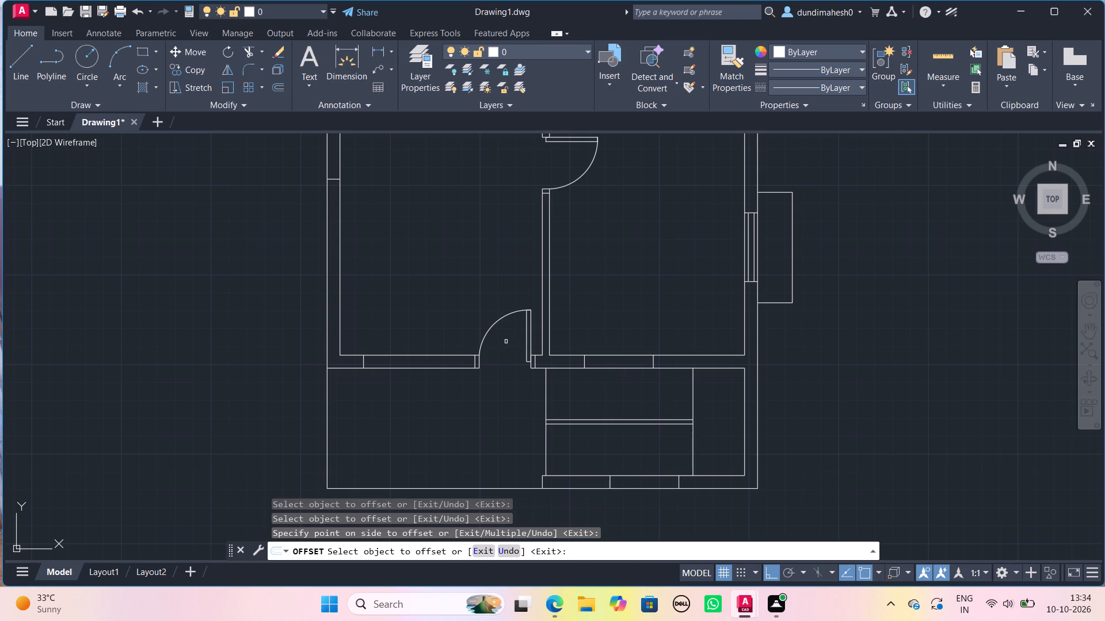
pyautogui.click(364, 362)
pyautogui.click(389, 362)
# Offset the jamb line in the southwest room's west exterior wall 4'-0" to the south.
pyautogui.scroll(-1, 350, 224)
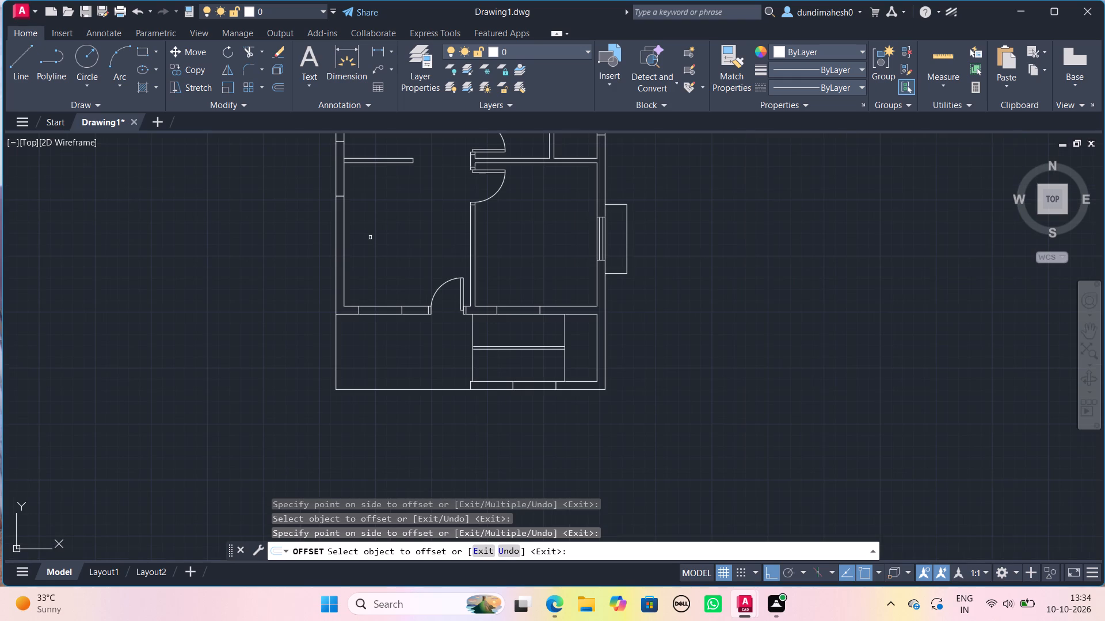
pyautogui.moveTo(365, 233); pyautogui.dragTo(420, 269, button='middle')
pyautogui.scroll(-1, 417, 266)
pyautogui.scroll(1, 406, 238)
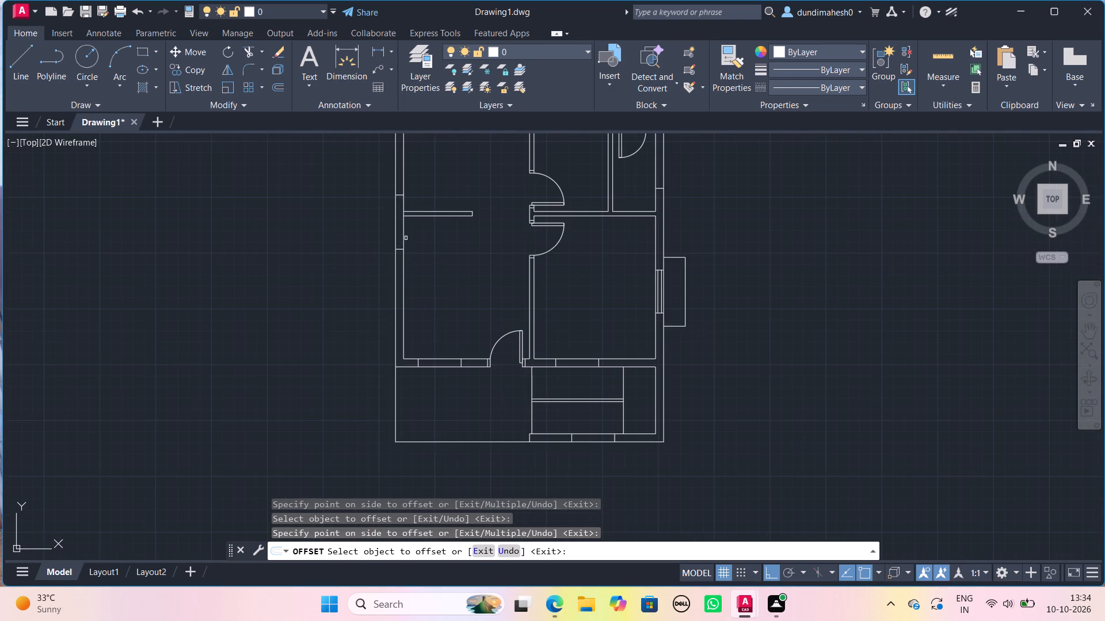
pyautogui.scroll(1, 406, 238)
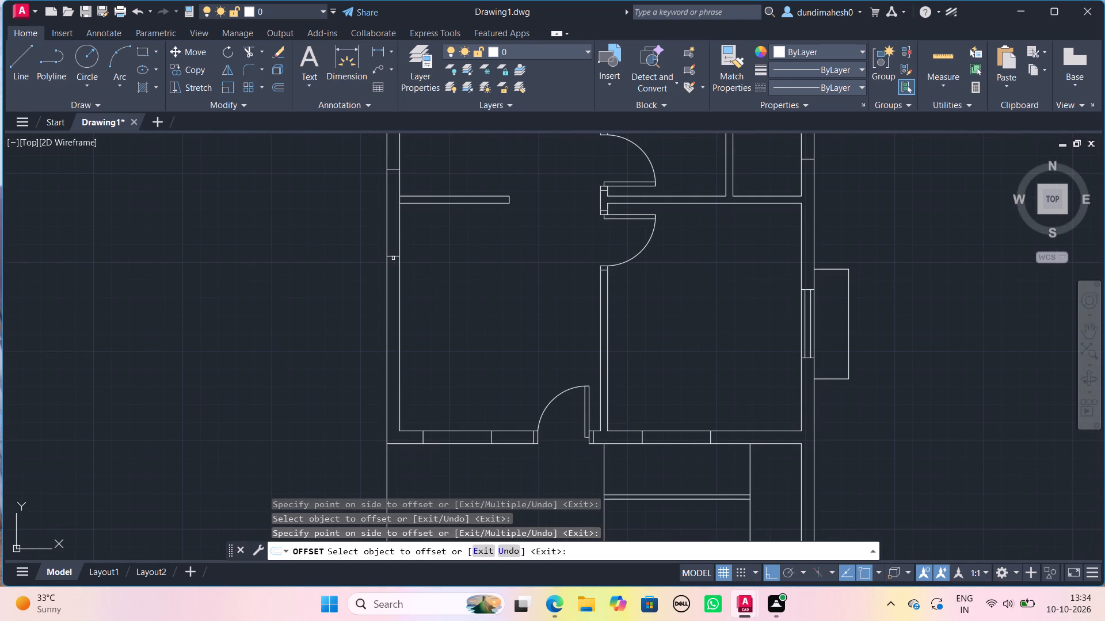
pyautogui.click(391, 257)
pyautogui.click(392, 272)
# Offset the west-wall jamb line just north of the southern stub partition by 4'-0".
pyautogui.scroll(-1, 417, 267)
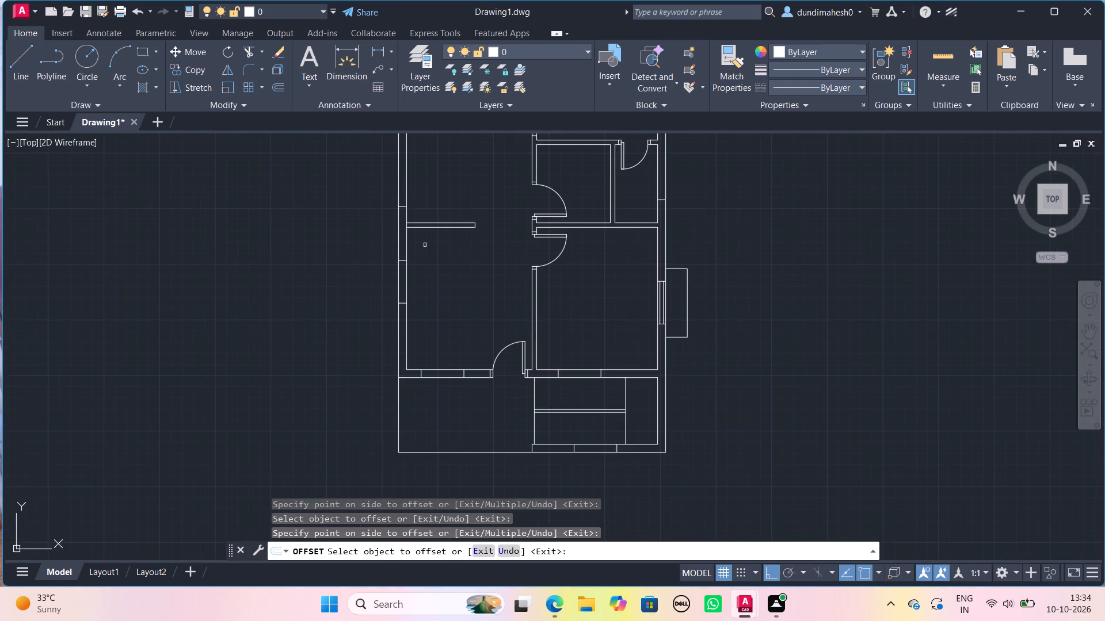
pyautogui.moveTo(425, 245); pyautogui.dragTo(444, 436, button='middle')
pyautogui.scroll(-1, 451, 299)
pyautogui.scroll(1, 486, 304)
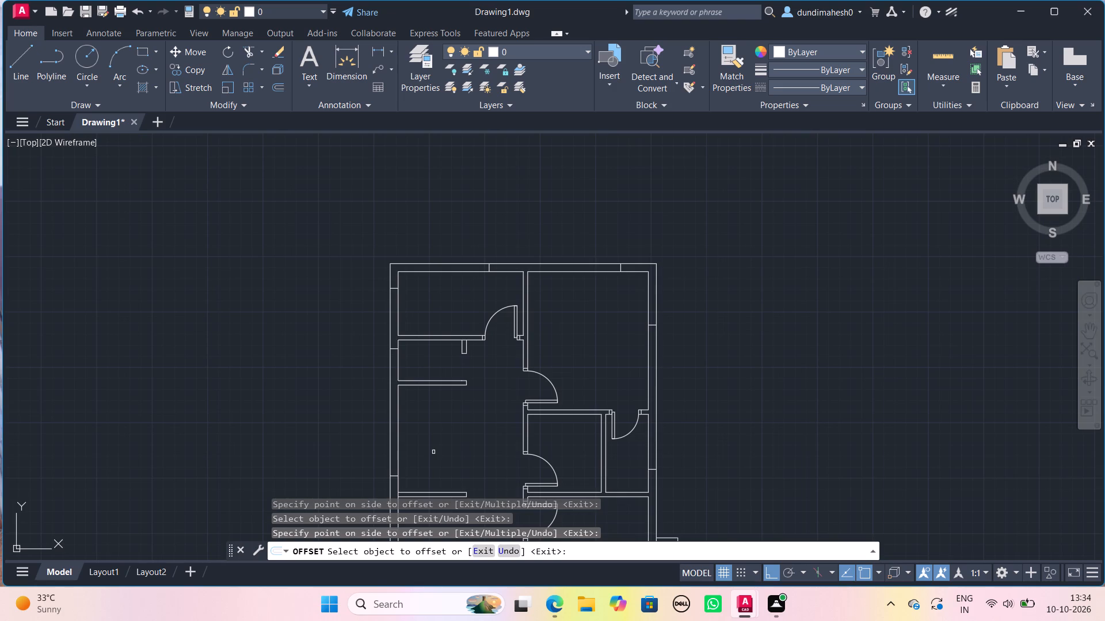
pyautogui.moveTo(433, 454); pyautogui.dragTo(438, 388, button='middle')
pyautogui.scroll(1, 438, 388)
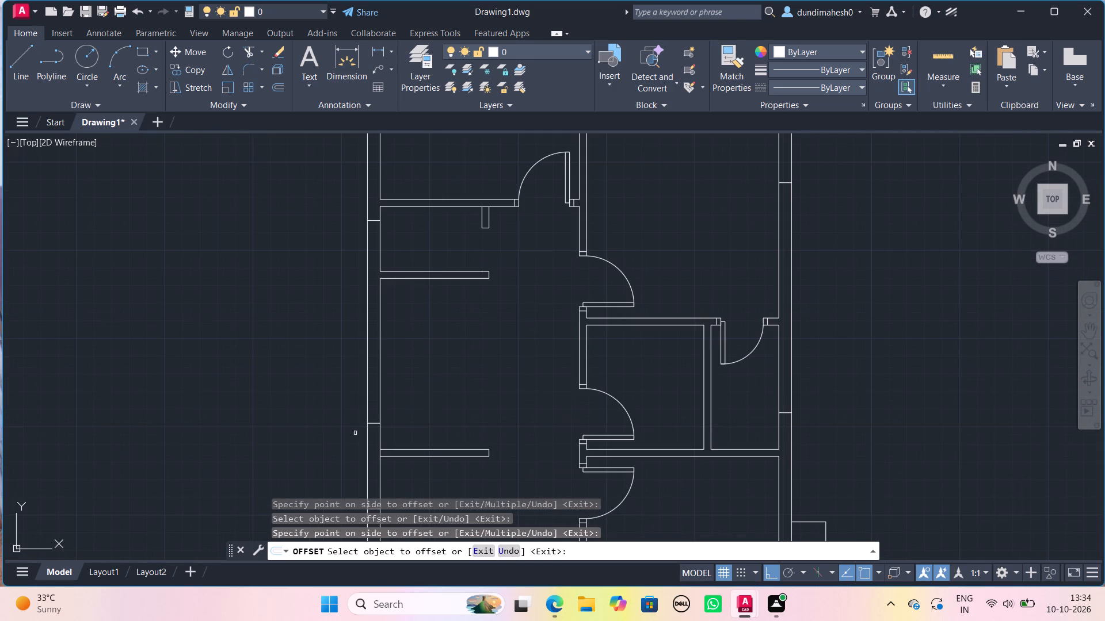
pyautogui.click(372, 421)
pyautogui.click(374, 417)
# Offset the jamb line in the northwest room's west exterior wall 4'-0" to the south.
pyautogui.moveTo(417, 239); pyautogui.dragTo(436, 371, button='middle')
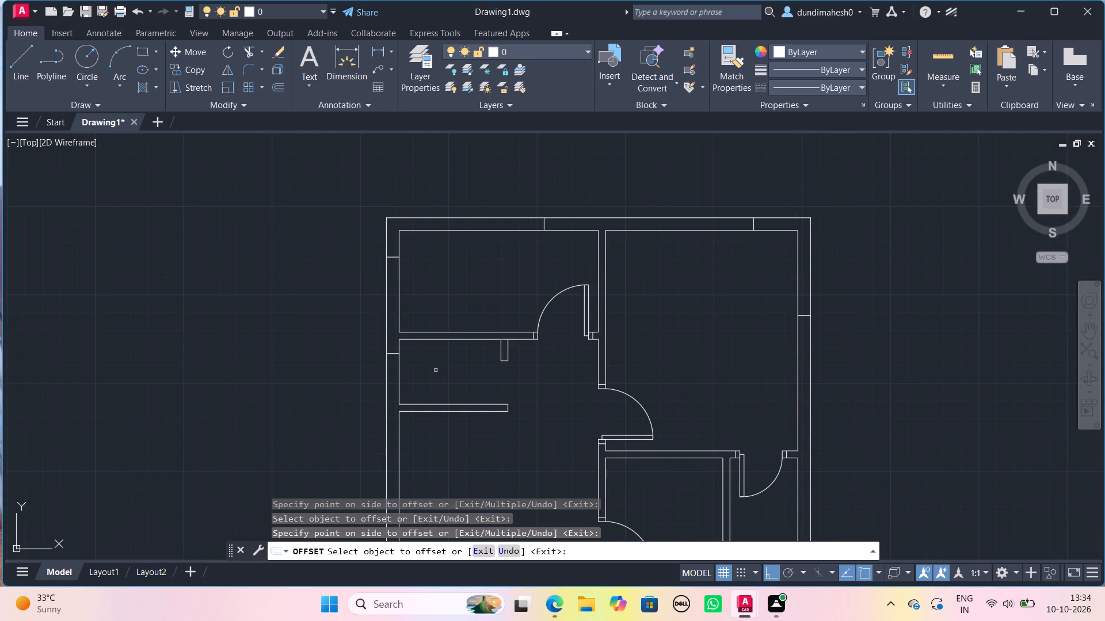
pyautogui.doubleClick(393, 260)
pyautogui.click(393, 258)
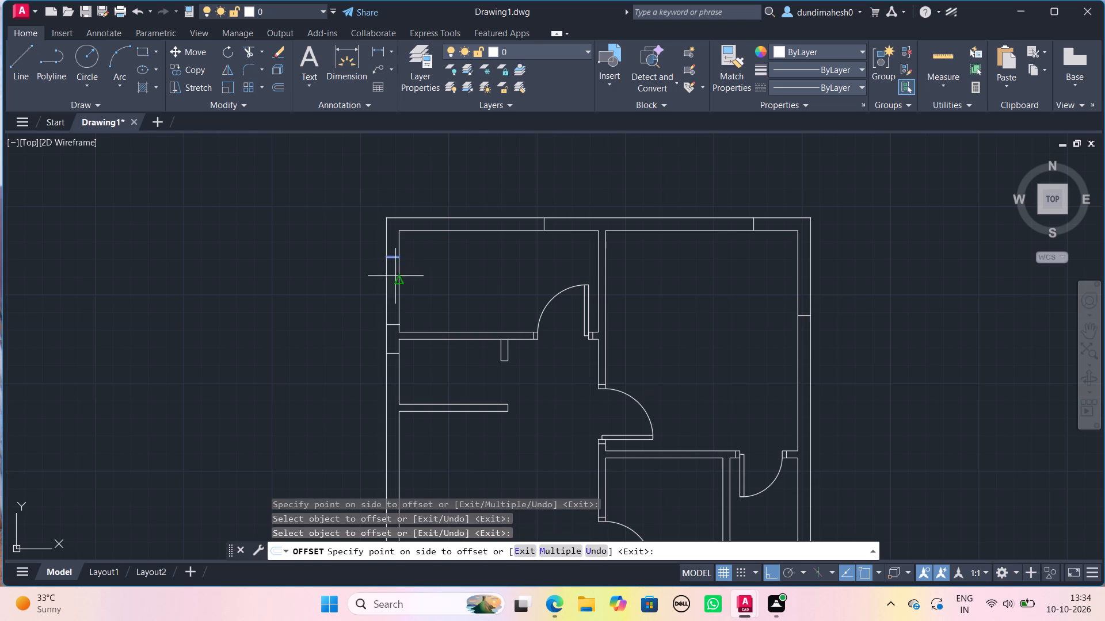
pyautogui.click(395, 283)
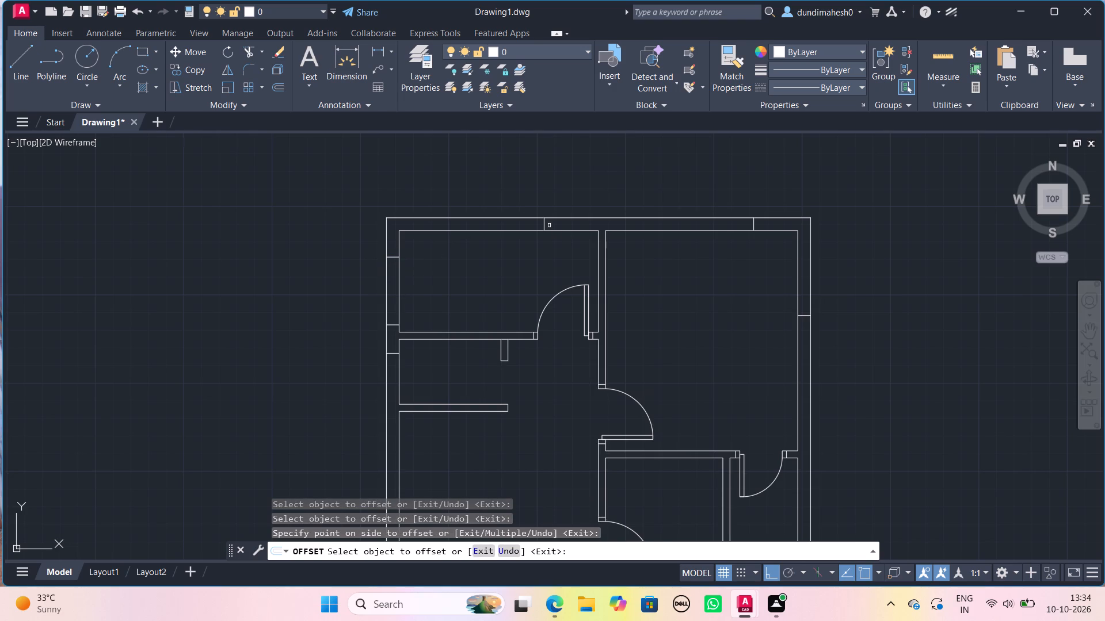
# Offset the two jamb lines in the north exterior wall 4'-0" to the west.
pyautogui.click(544, 223)
pyautogui.click(521, 221)
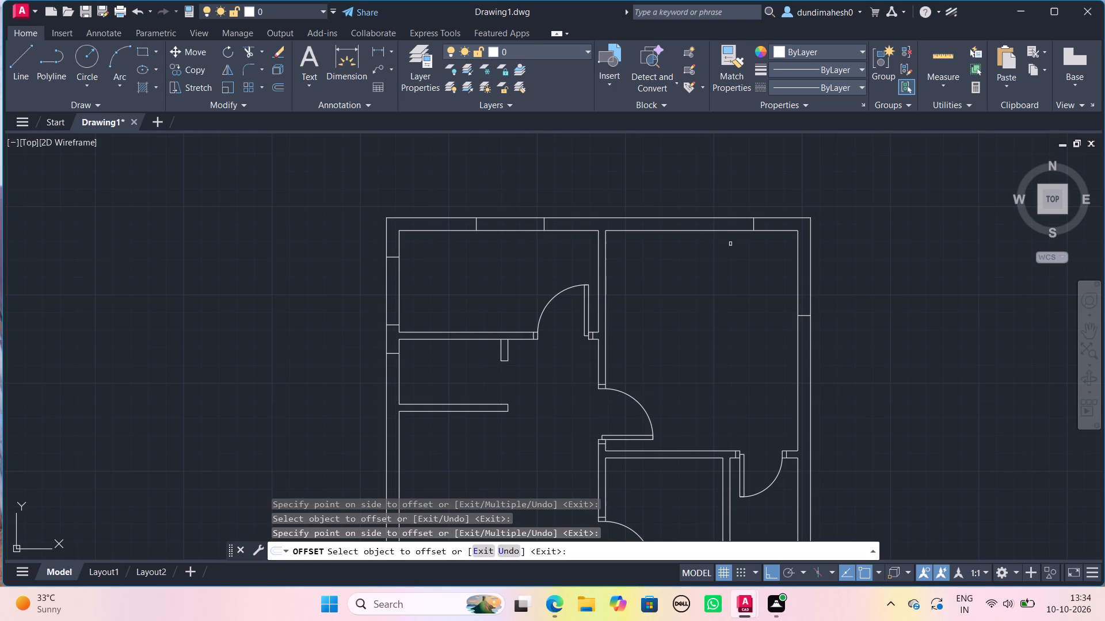
pyautogui.click(752, 224)
pyautogui.click(733, 224)
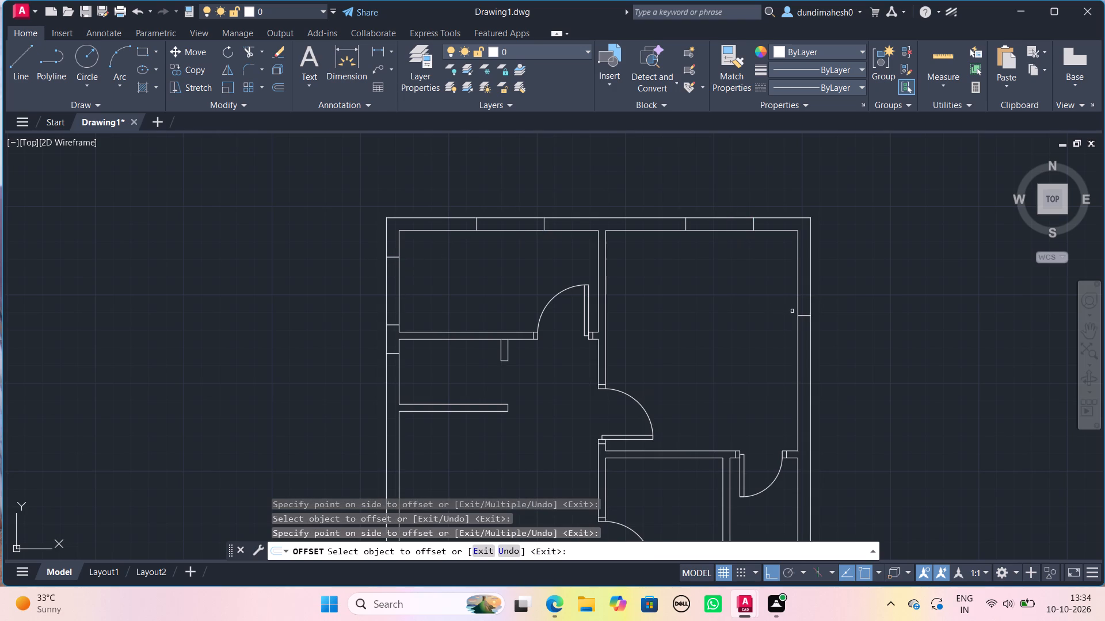
# Offset the jamb line in the northeast room's east exterior wall 4'-0" to the south.
pyautogui.click(803, 317)
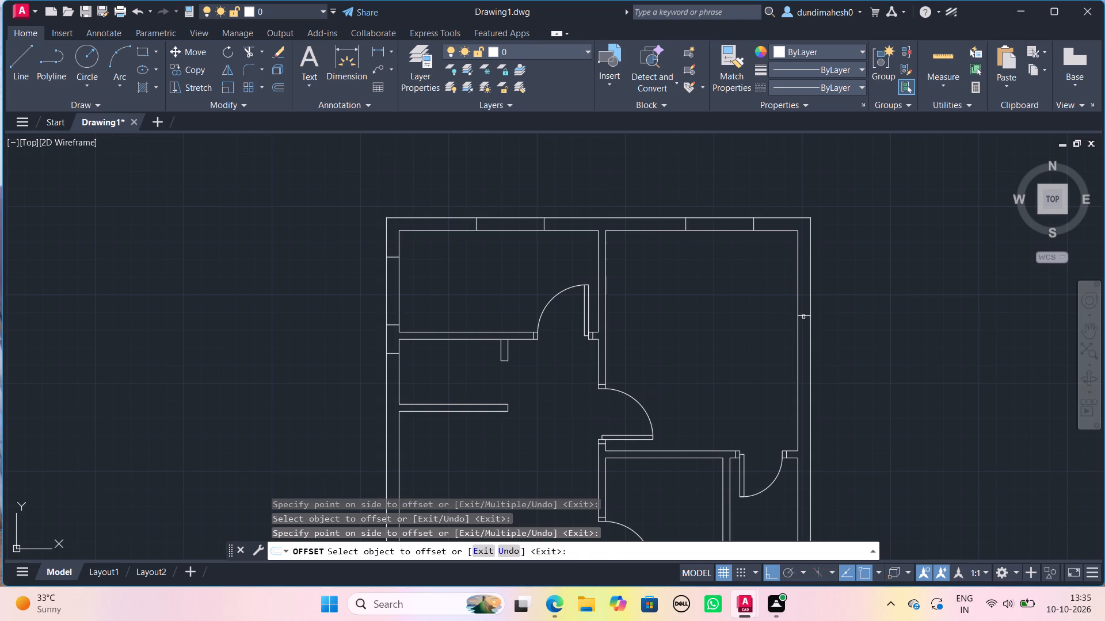
pyautogui.click(803, 328)
pyautogui.scroll(-2, 803, 328)
pyautogui.moveTo(826, 375); pyautogui.dragTo(717, 238, button='middle')
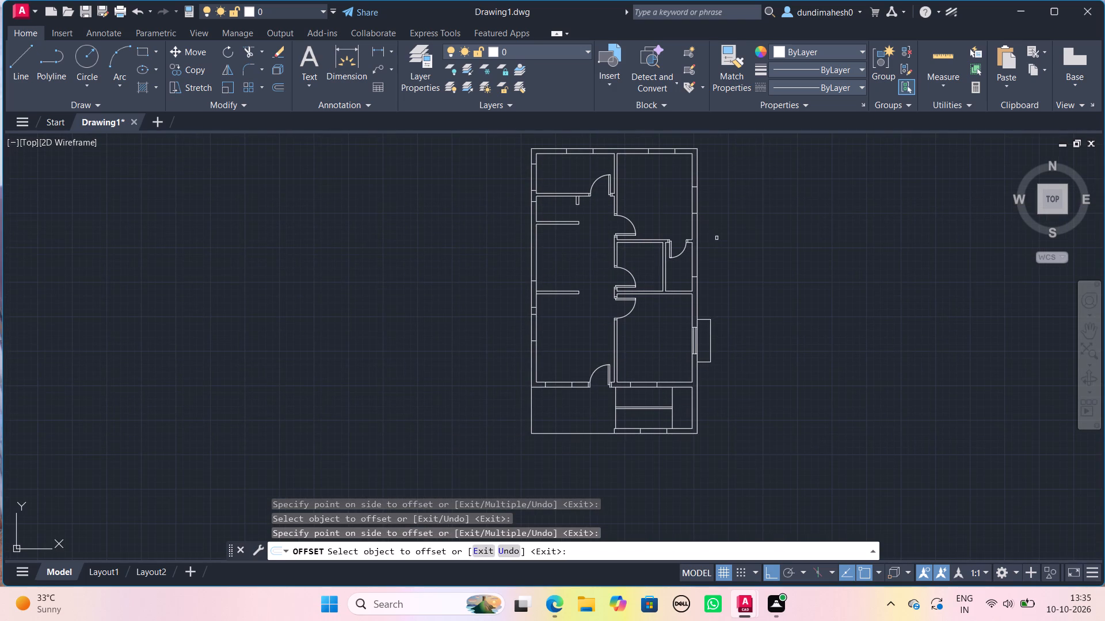
pyautogui.press('space')
# Offset the east-wall jamb line of the small room between the northeast and southeast rooms 3' to the north.
pyautogui.press('space')
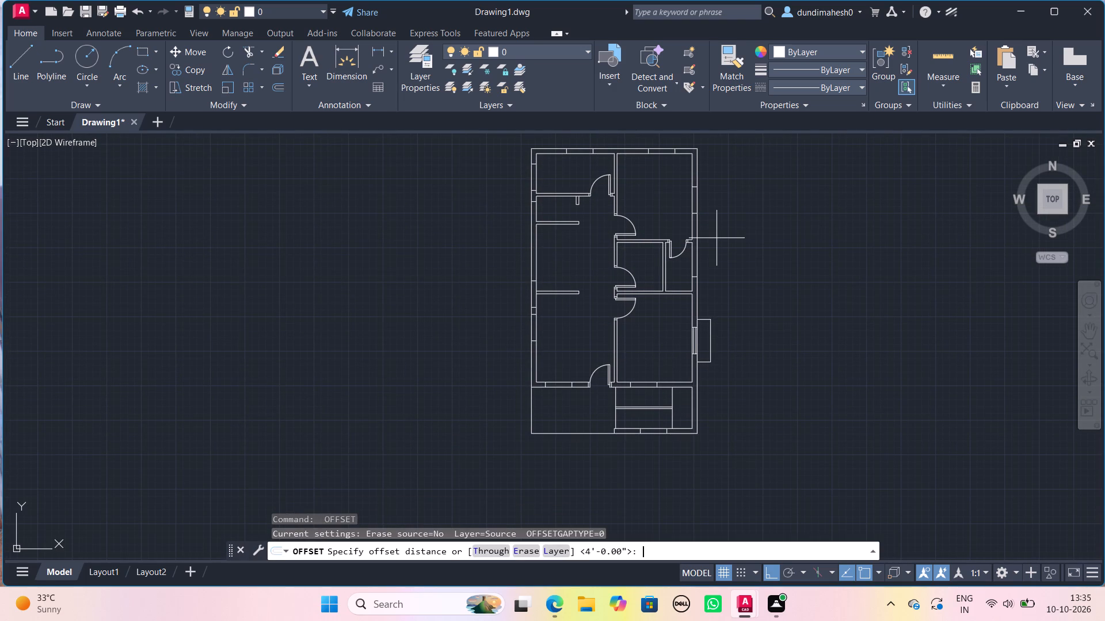
pyautogui.write("3'")
pyautogui.press('Return')
pyautogui.scroll(3, 717, 238)
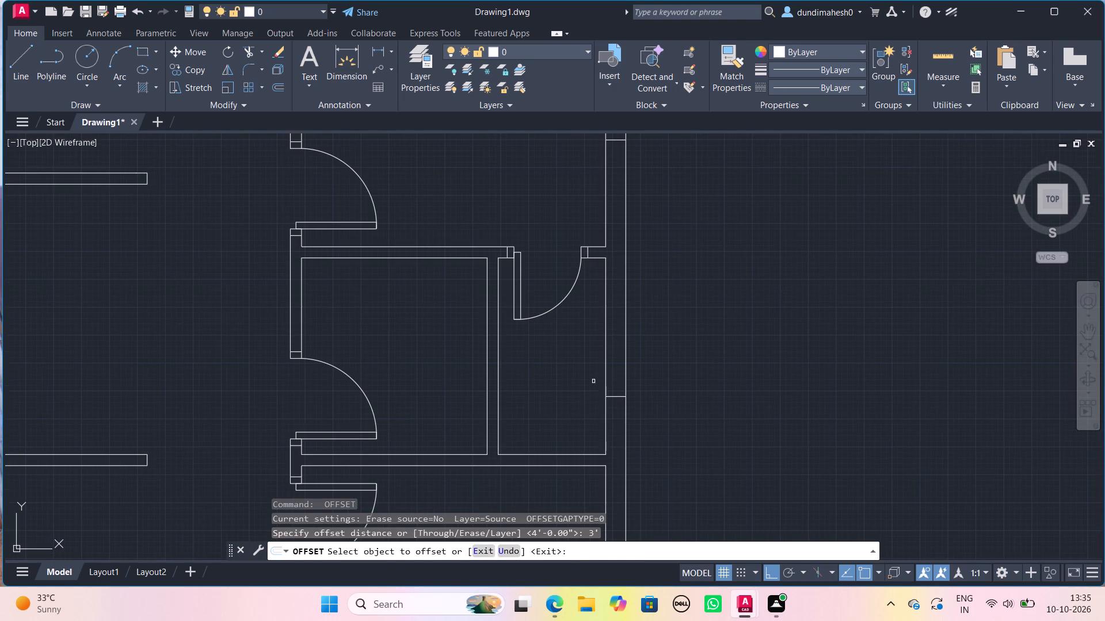
pyautogui.click(611, 393)
pyautogui.click(612, 394)
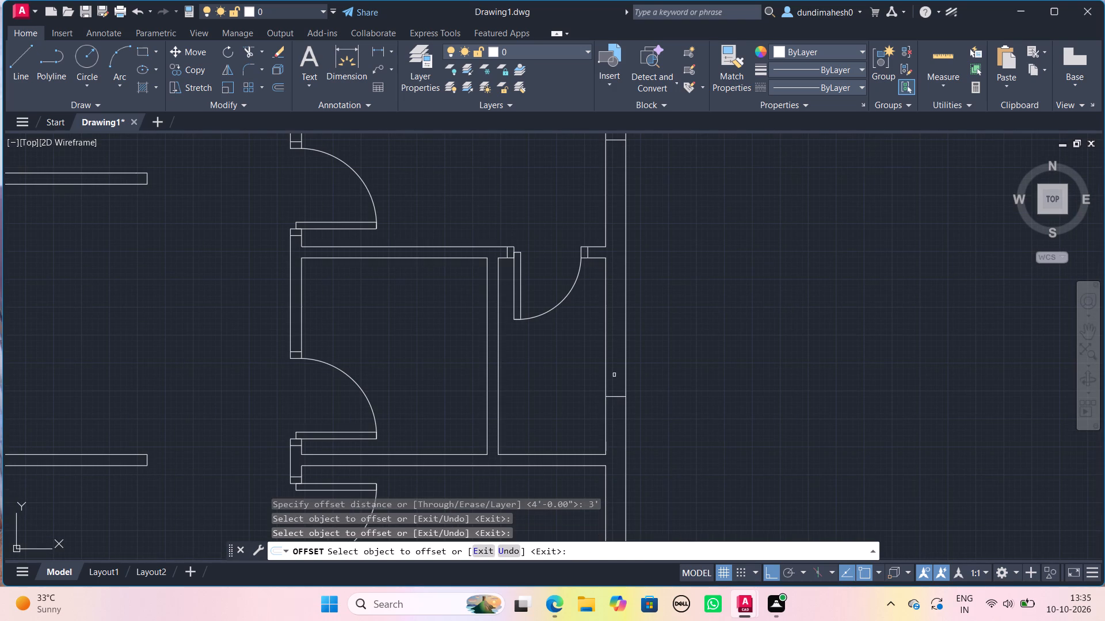
pyautogui.click(616, 396)
pyautogui.click(614, 384)
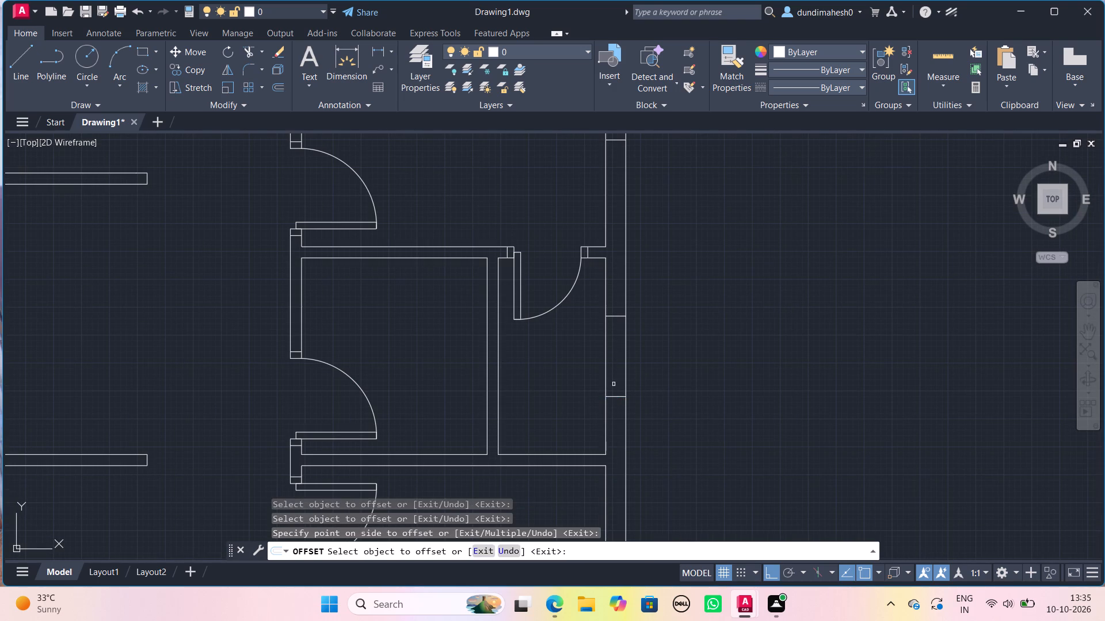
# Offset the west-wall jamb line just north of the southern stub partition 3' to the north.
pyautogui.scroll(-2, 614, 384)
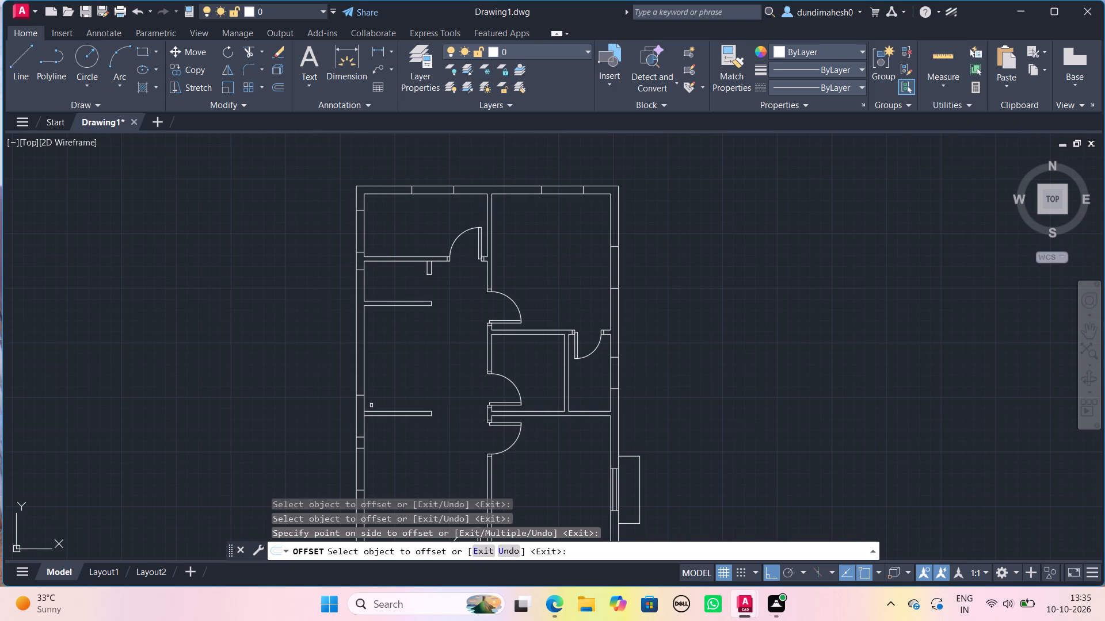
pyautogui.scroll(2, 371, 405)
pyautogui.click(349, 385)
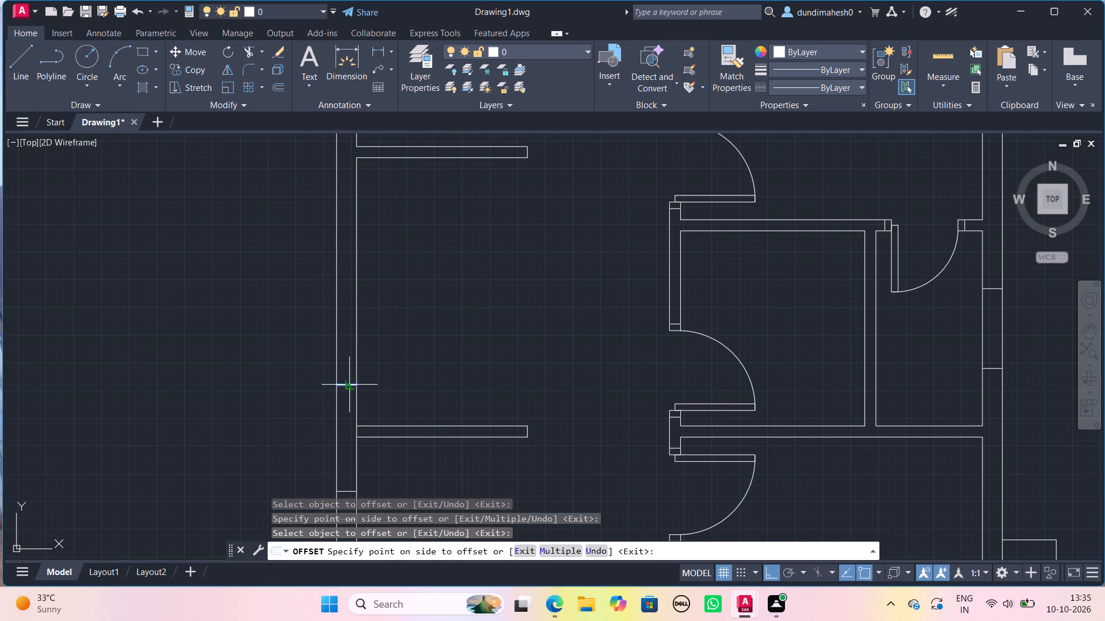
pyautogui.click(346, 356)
# Offset the west-wall jamb line of the small room just south of the northwest room 3' to the south.
pyautogui.scroll(-2, 346, 356)
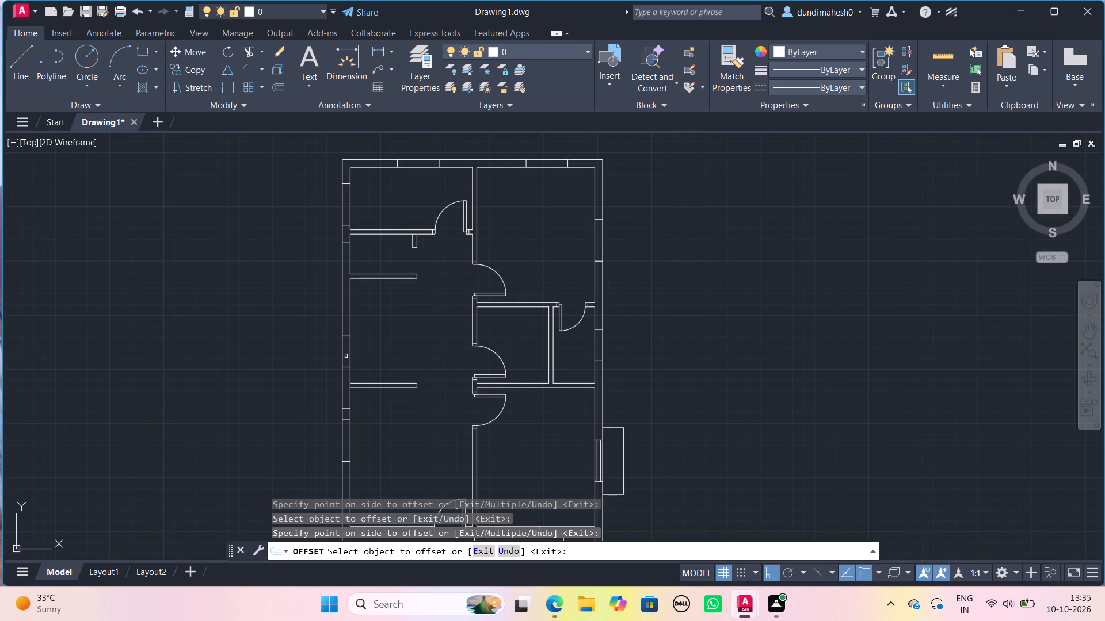
pyautogui.scroll(-1, 346, 356)
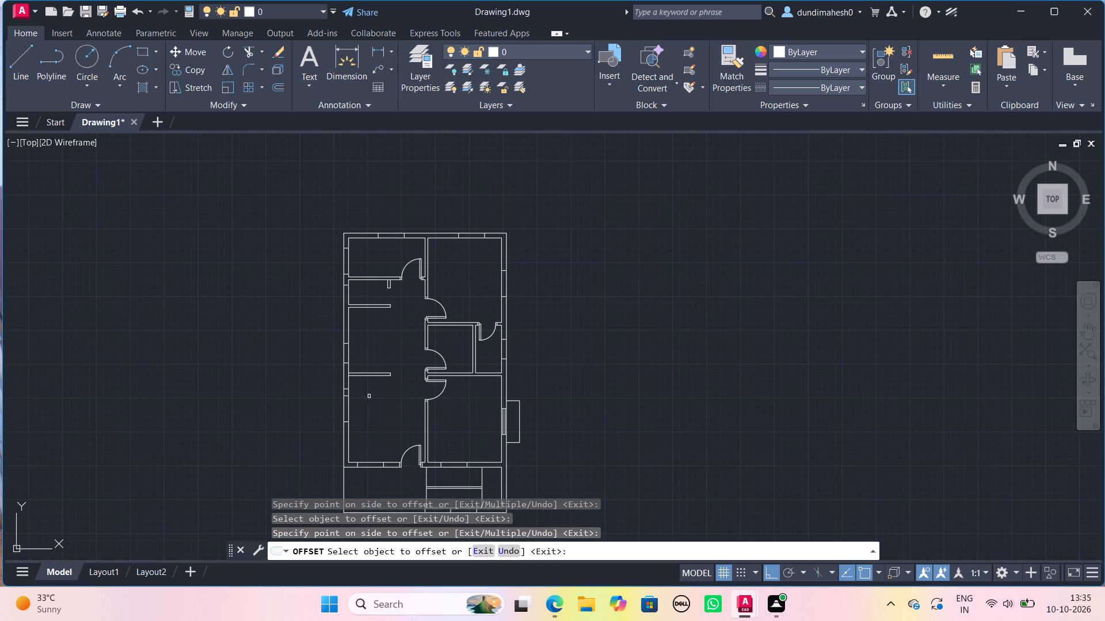
pyautogui.scroll(1, 356, 430)
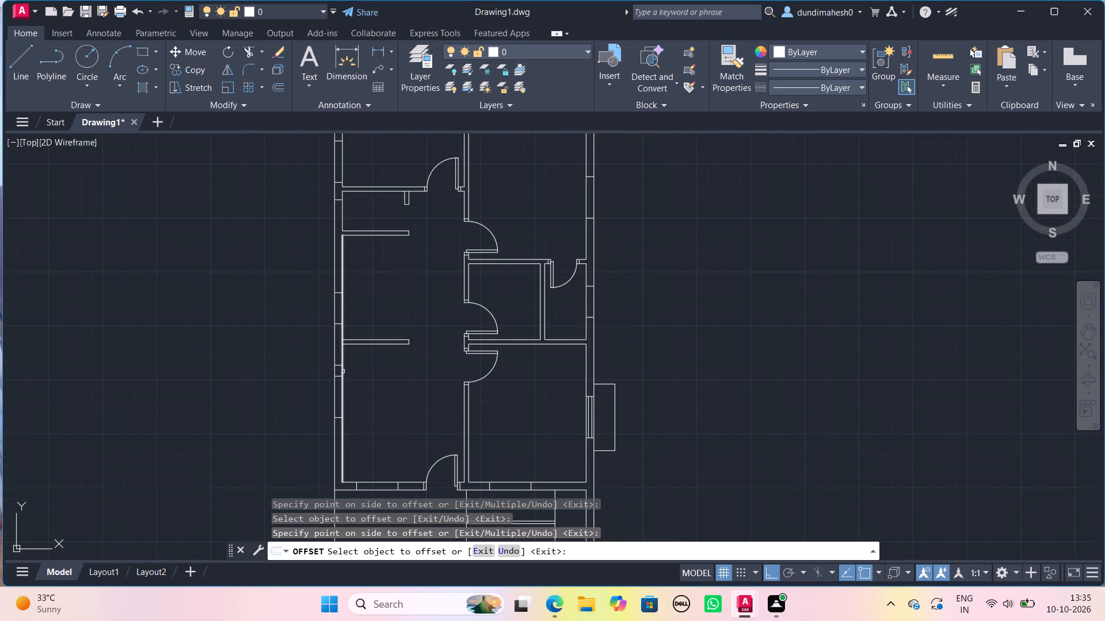
pyautogui.moveTo(368, 232); pyautogui.dragTo(407, 354, button='middle')
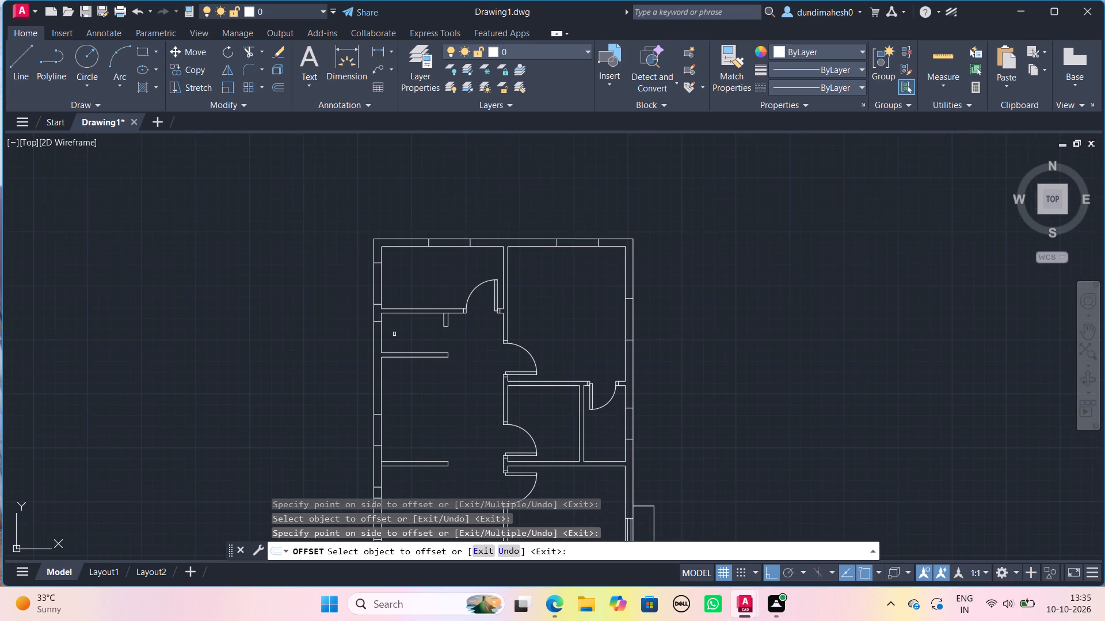
pyautogui.click(378, 321)
pyautogui.click(379, 343)
pyautogui.press('space')
# Offset the west-wall jamb line just north of the southern stub partition 4' to the north.
pyautogui.press('space')
pyautogui.write("4'")
pyautogui.press('Return')
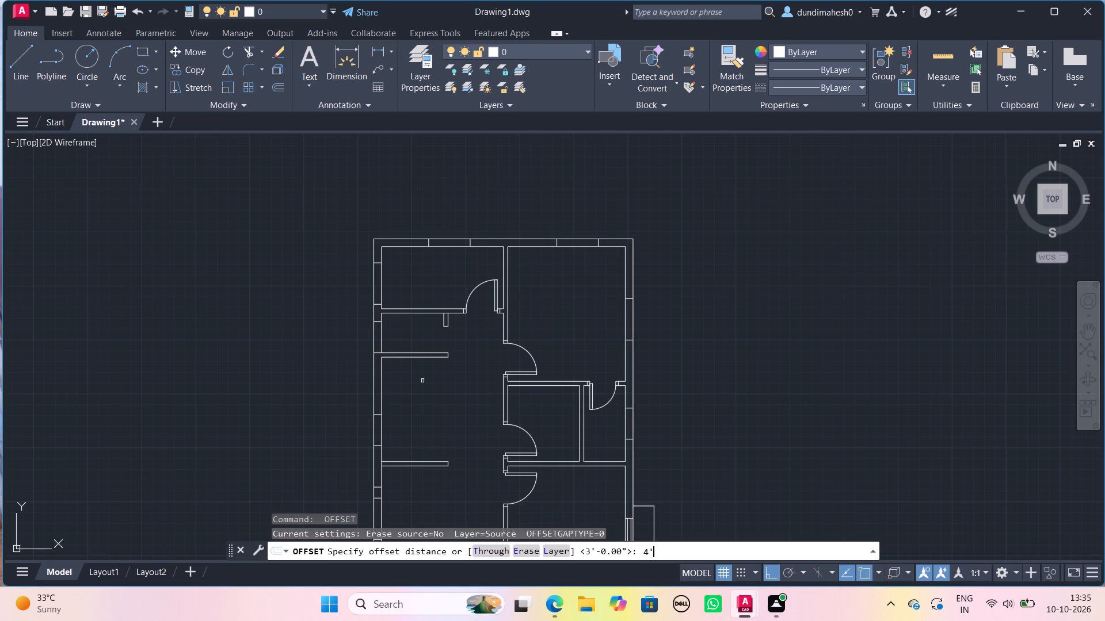
pyautogui.scroll(-1, 405, 420)
pyautogui.moveTo(407, 463); pyautogui.dragTo(443, 351, button='middle')
pyautogui.scroll(3, 443, 351)
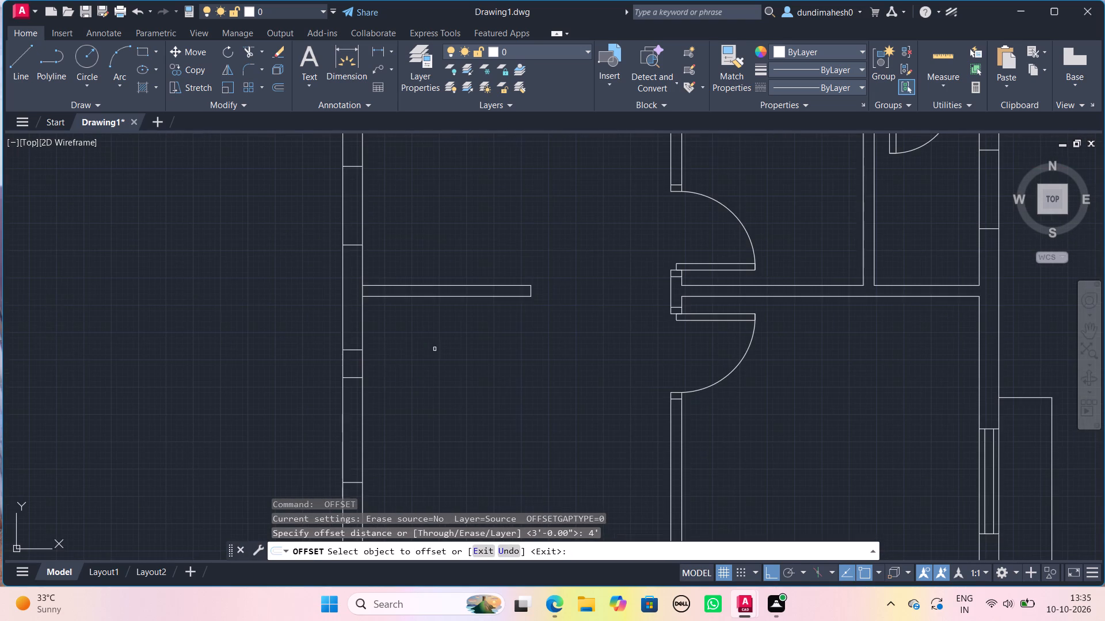
pyautogui.scroll(-2, 407, 324)
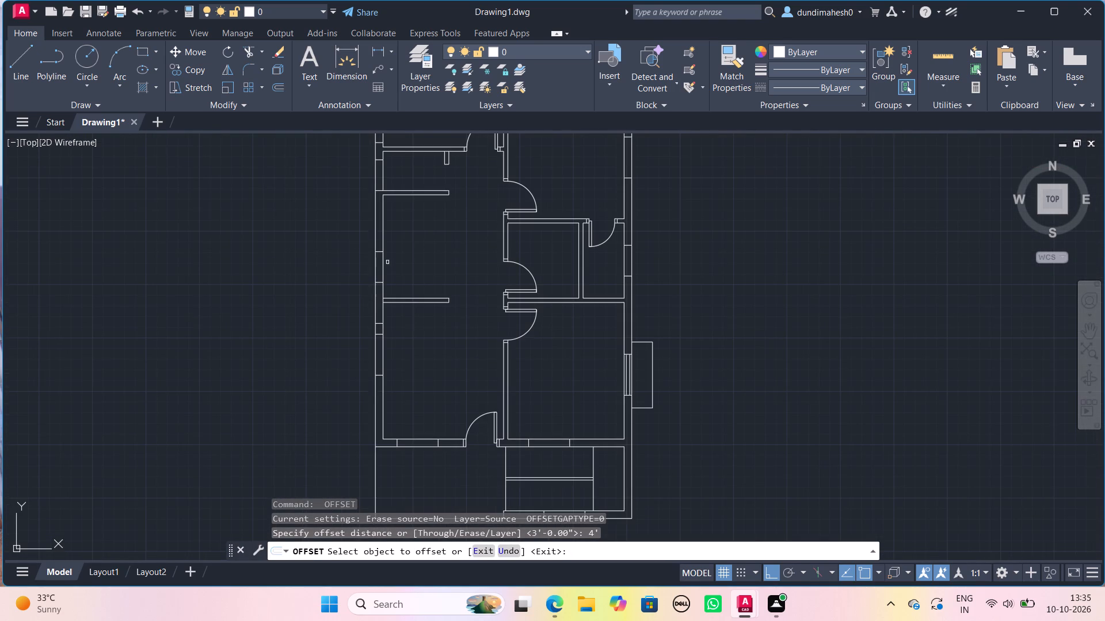
pyautogui.scroll(1, 377, 258)
pyautogui.click(376, 298)
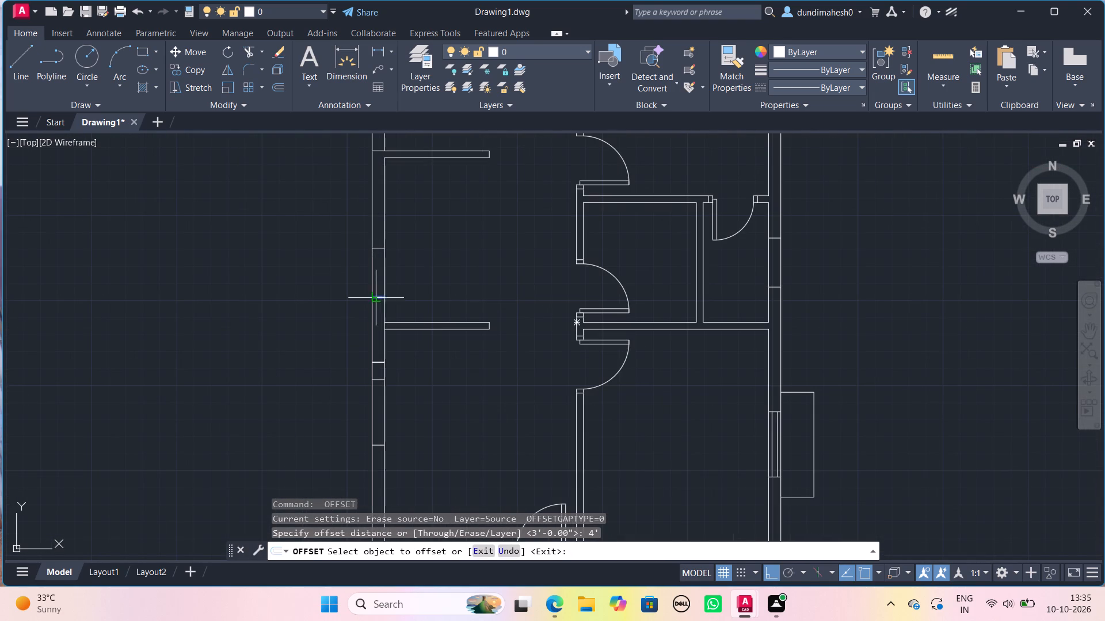
pyautogui.click(375, 262)
pyautogui.press('space')
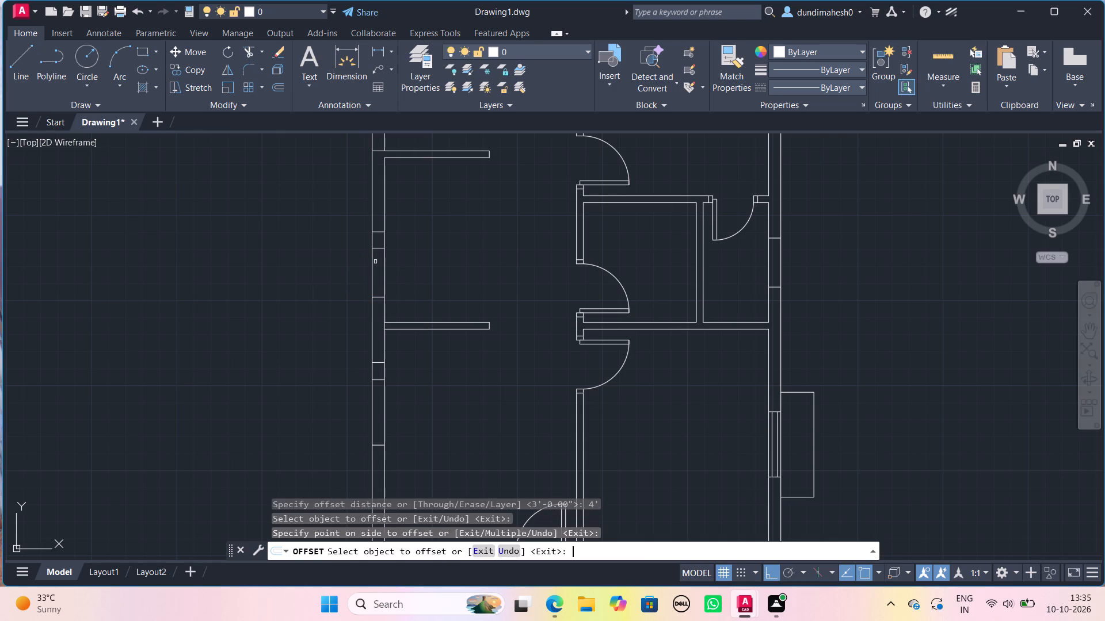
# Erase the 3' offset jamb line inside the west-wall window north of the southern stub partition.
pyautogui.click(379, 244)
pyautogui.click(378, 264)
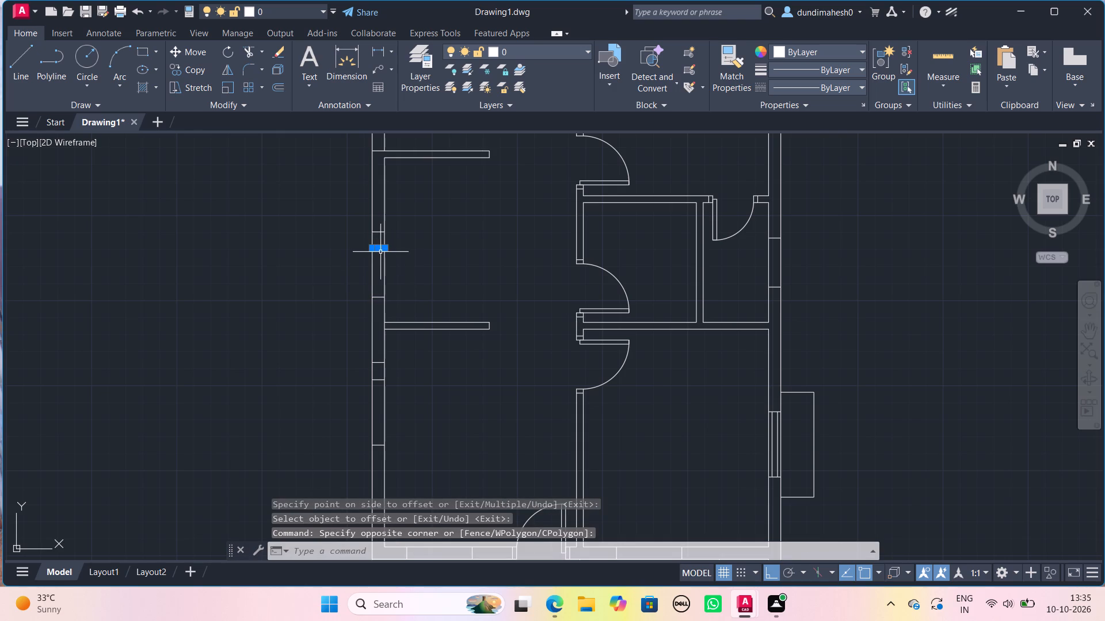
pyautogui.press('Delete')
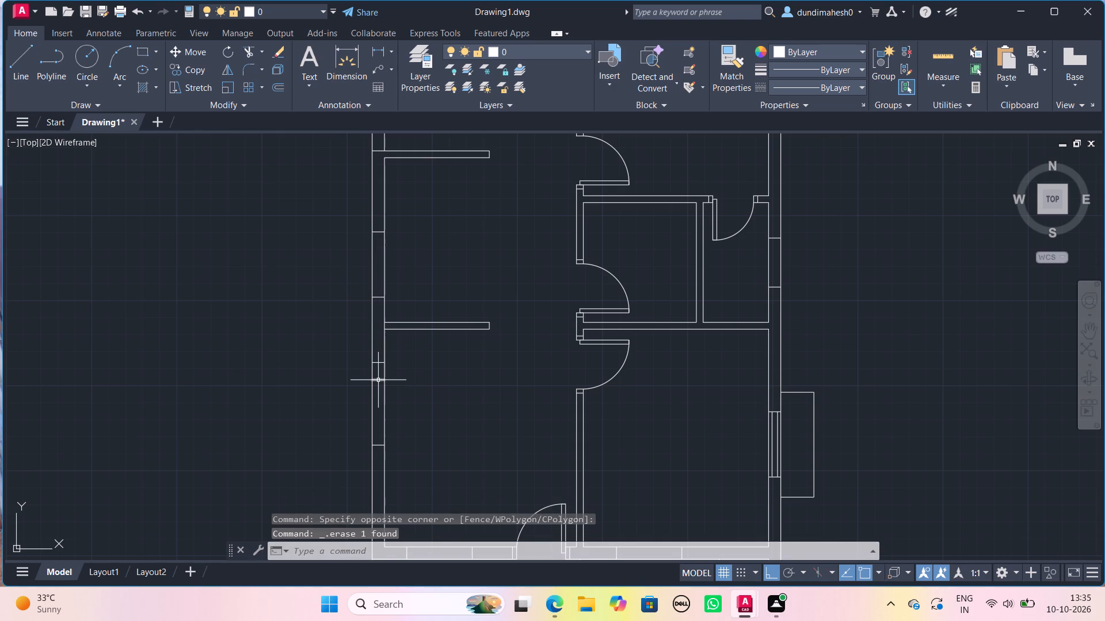
# Erase the northern of the two closely spaced west-wall jamb lines just south of the southern stub partition.
pyautogui.click(379, 375)
pyautogui.click(376, 350)
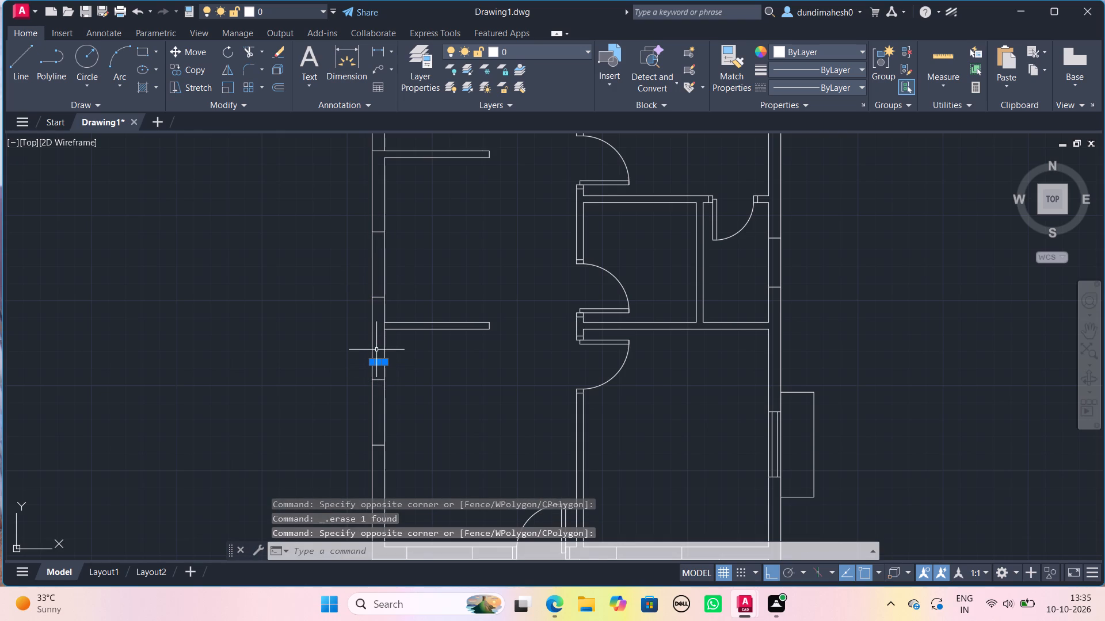
pyautogui.press('Delete')
# Draw two parallel north-south glazing lines between the jambs of the east-wall window in the narrow room south of the northeast room.
pyautogui.scroll(-2, 376, 350)
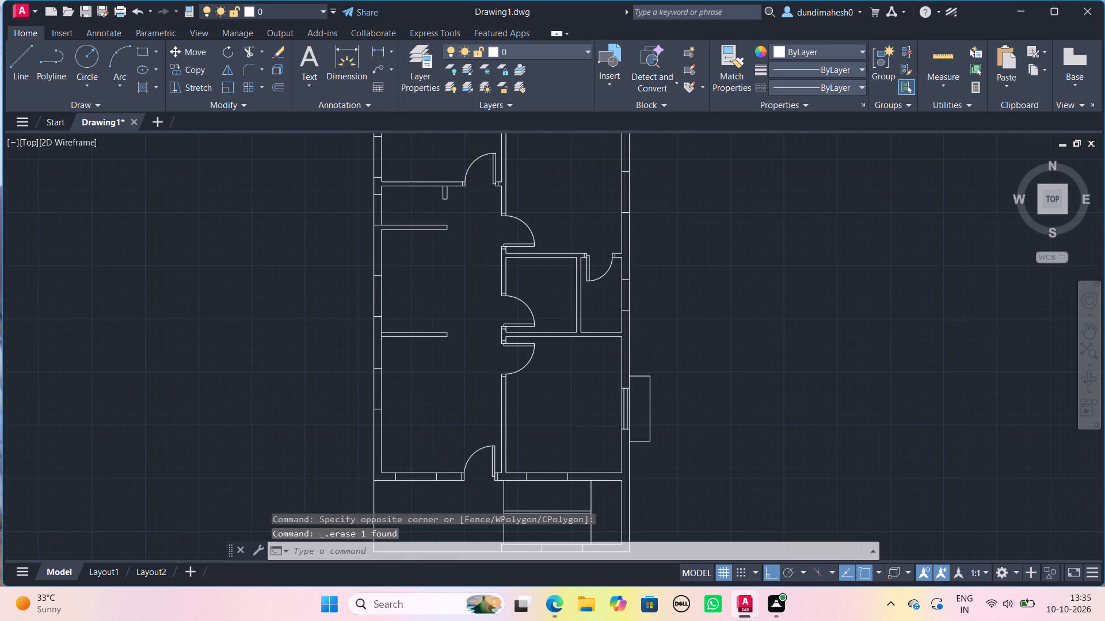
pyautogui.press(';')
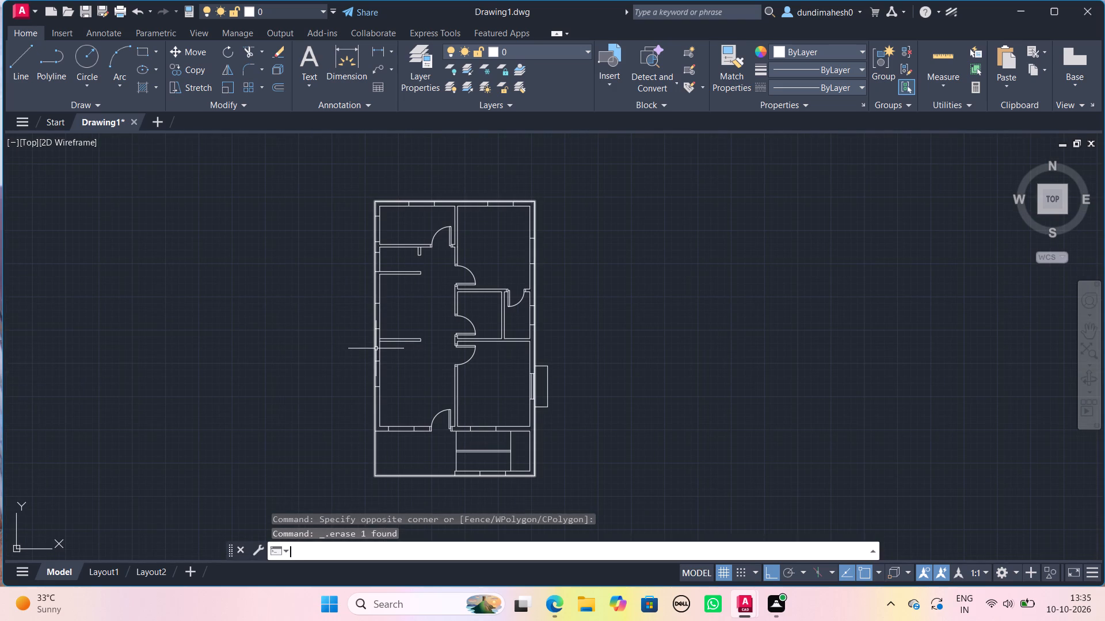
pyautogui.press('BackSpace')
pyautogui.press('l')
pyautogui.press('Return')
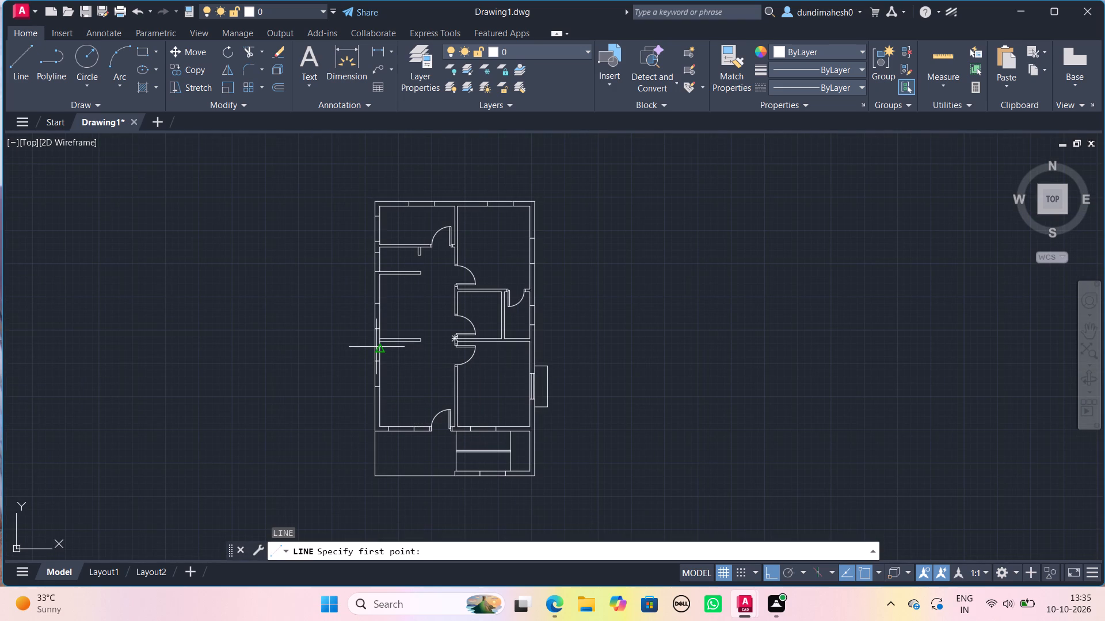
pyautogui.scroll(3, 407, 336)
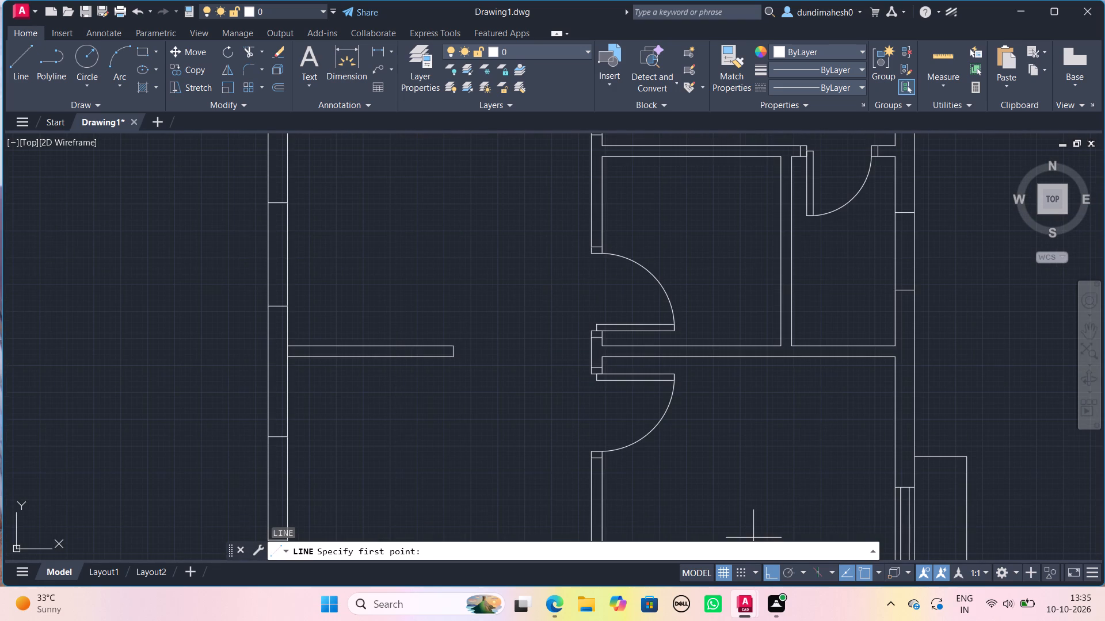
pyautogui.moveTo(759, 500); pyautogui.dragTo(605, 487, button='middle')
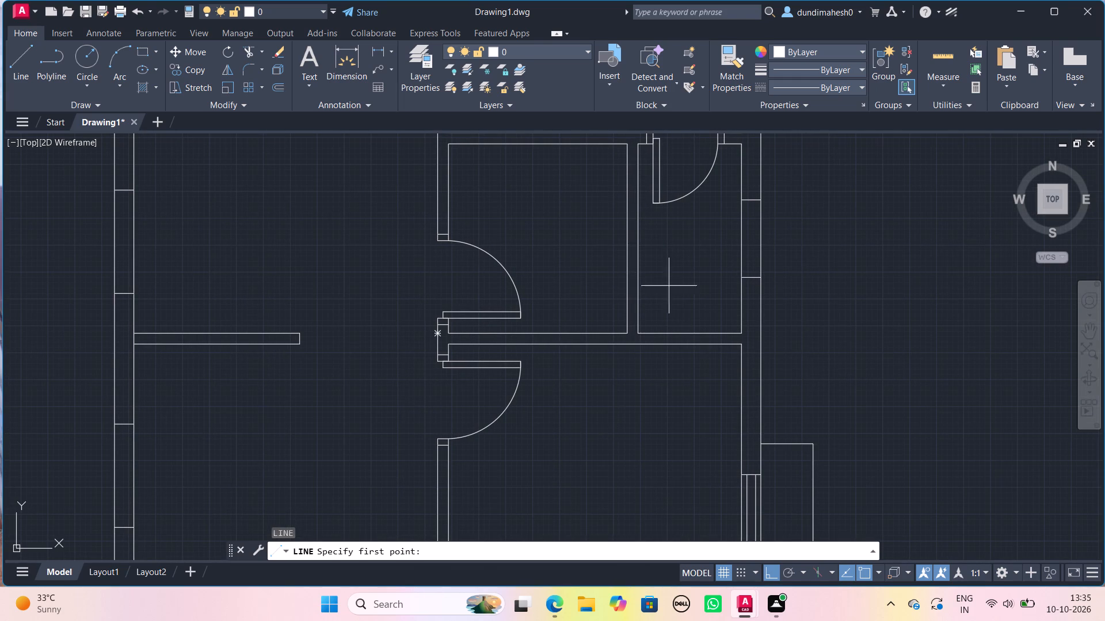
pyautogui.scroll(1, 761, 254)
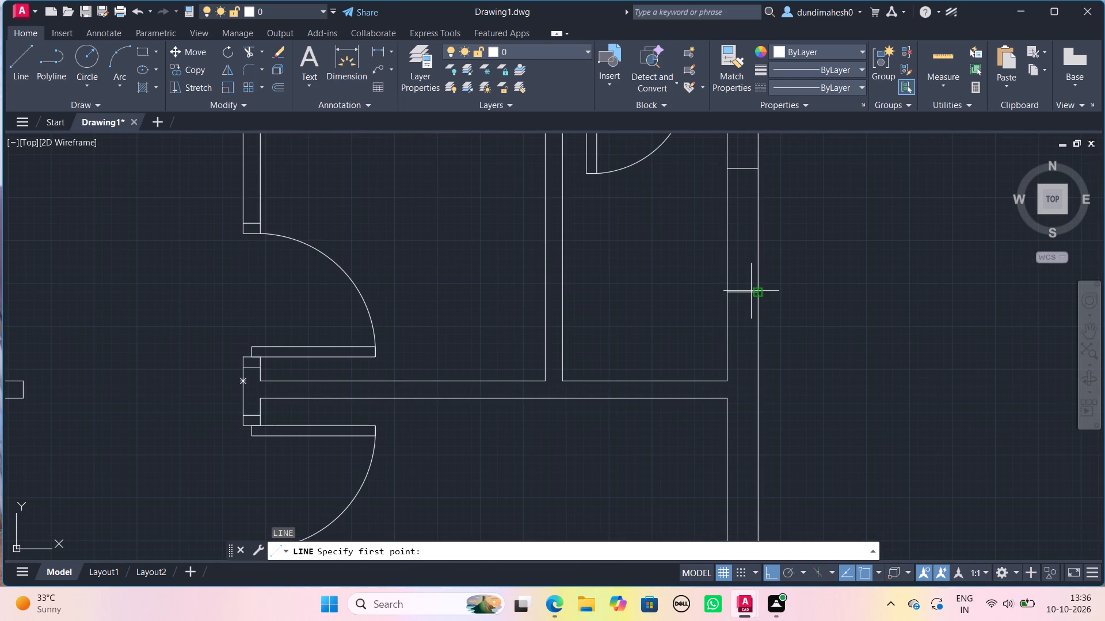
pyautogui.click(750, 291)
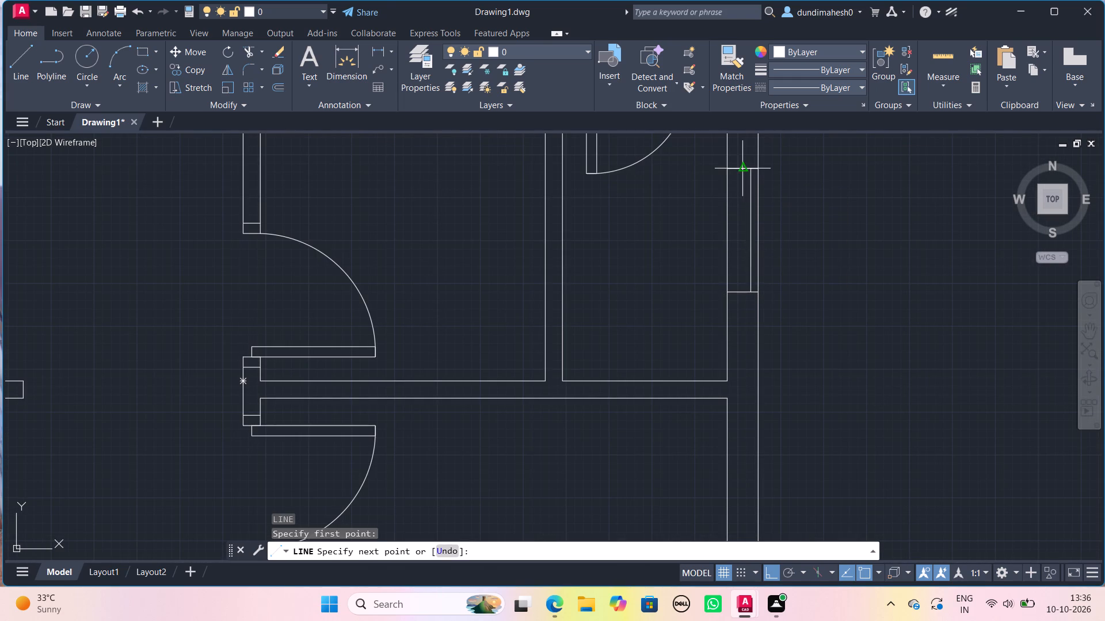
pyautogui.click(748, 167)
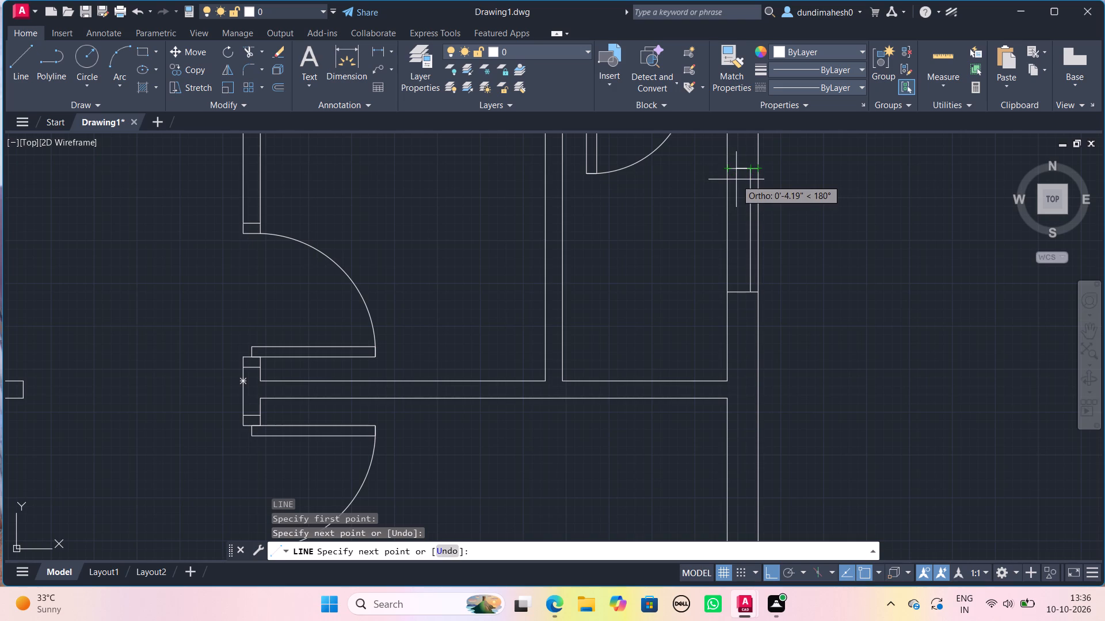
pyautogui.press('space')
pyautogui.press('space')
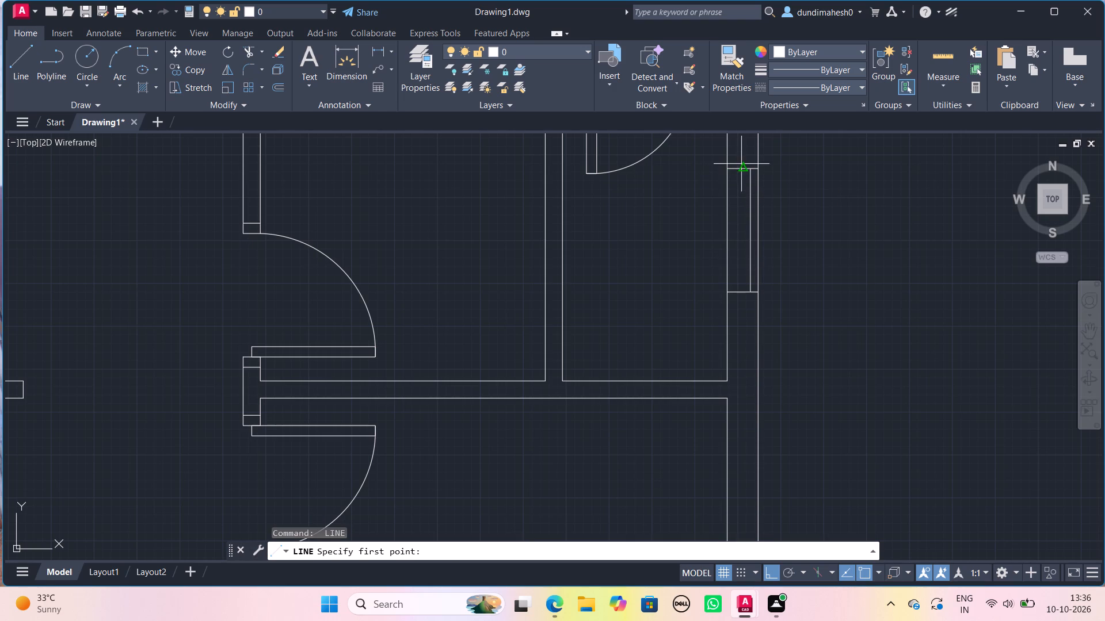
pyautogui.click(736, 167)
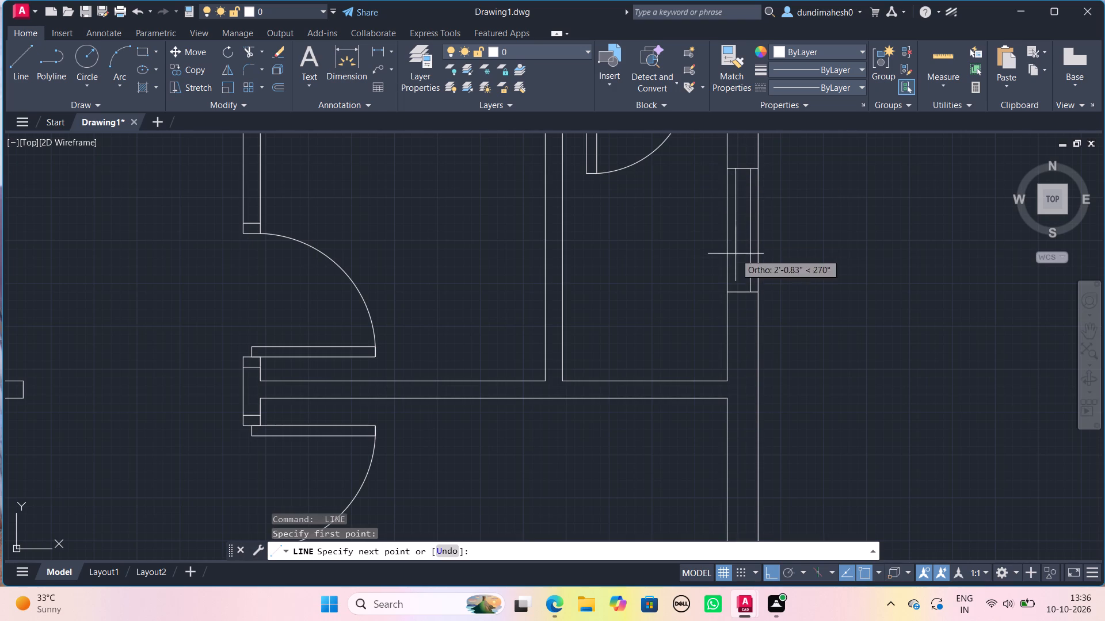
pyautogui.click(736, 294)
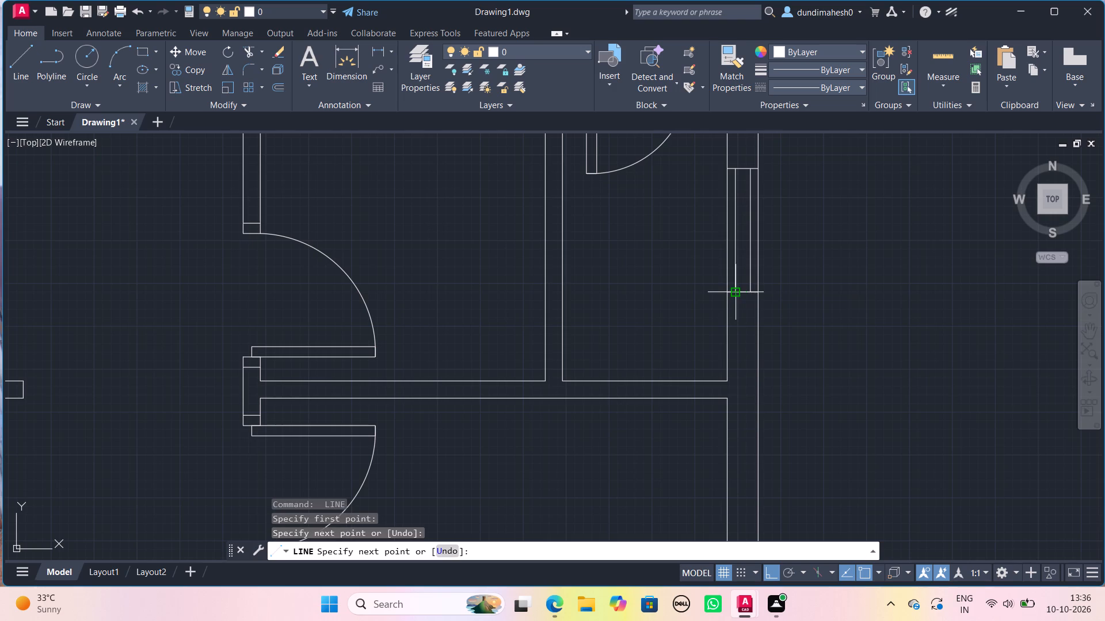
pyautogui.press('space')
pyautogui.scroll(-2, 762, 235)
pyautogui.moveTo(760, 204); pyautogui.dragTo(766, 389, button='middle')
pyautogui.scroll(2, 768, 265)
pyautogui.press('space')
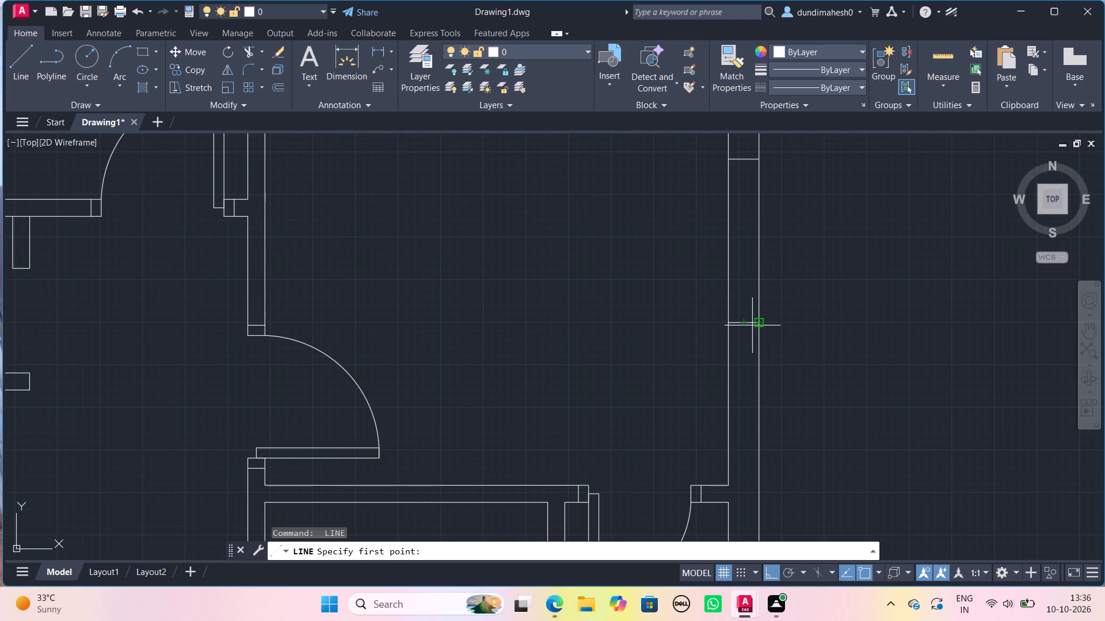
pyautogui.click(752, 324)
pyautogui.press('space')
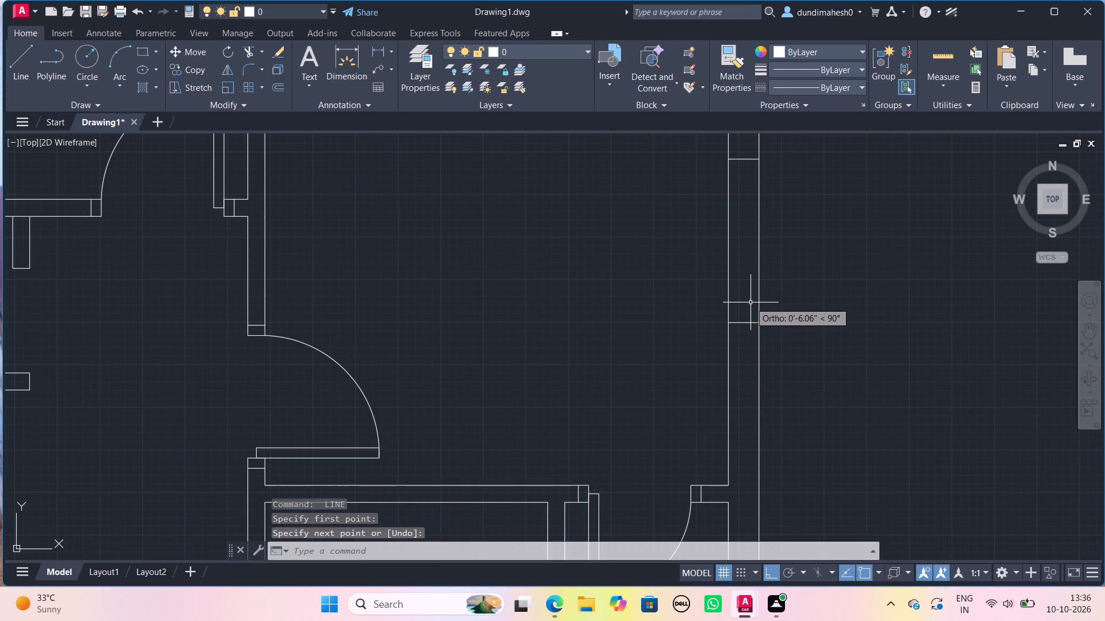
# Draw two parallel north-south glazing lines between the jambs of the northeast room's east-wall window.
pyautogui.press('space')
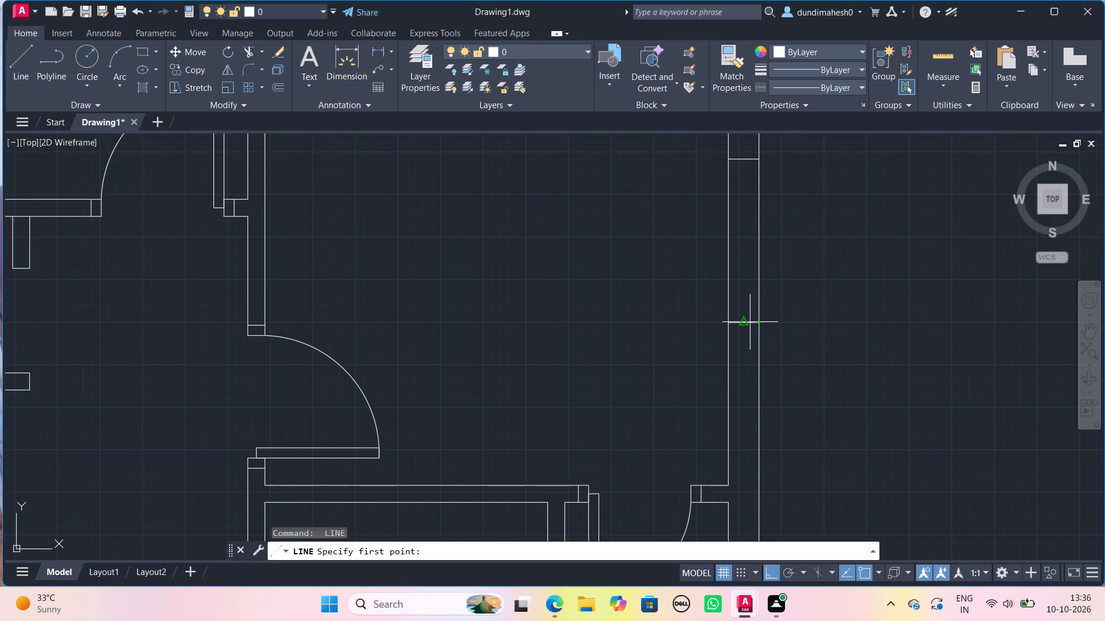
pyautogui.scroll(3, 753, 325)
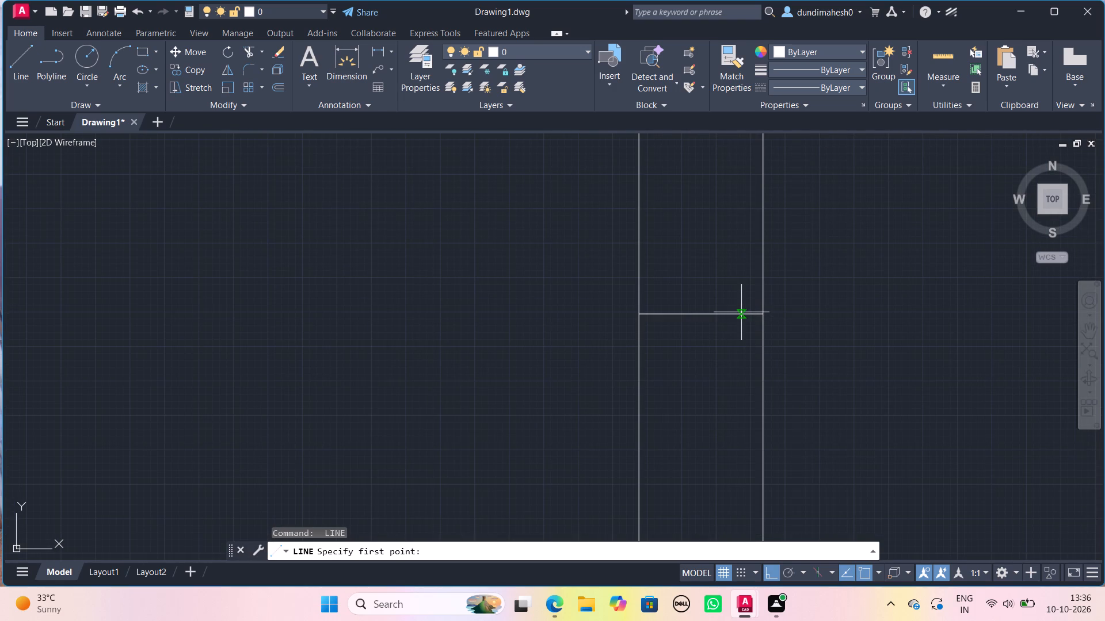
pyautogui.click(741, 312)
pyautogui.scroll(-2, 740, 231)
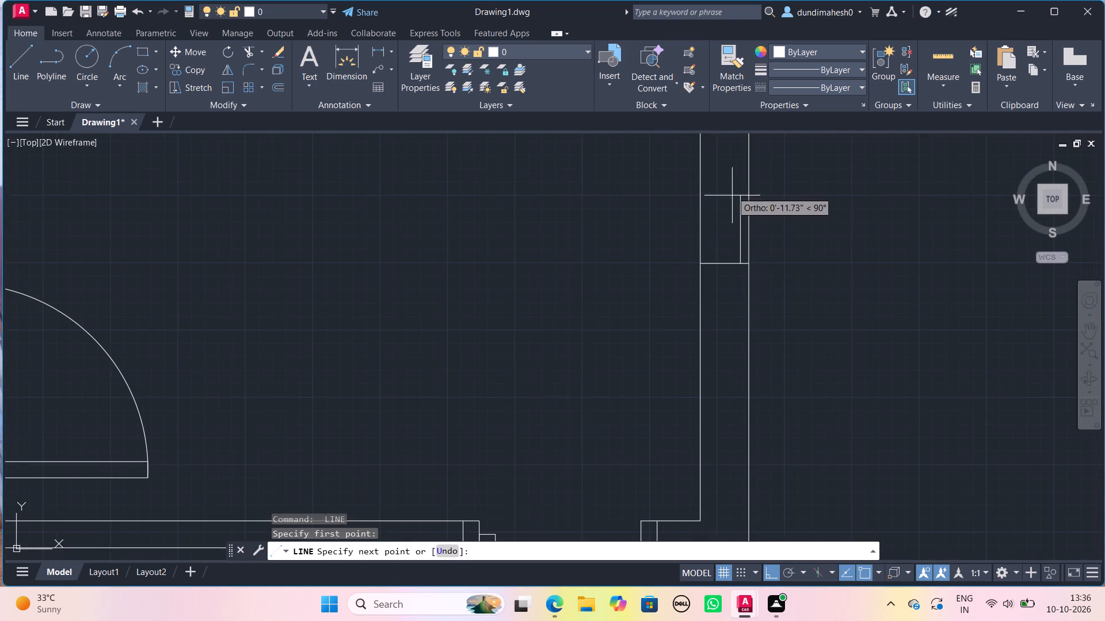
pyautogui.moveTo(749, 218); pyautogui.dragTo(749, 354, button='middle')
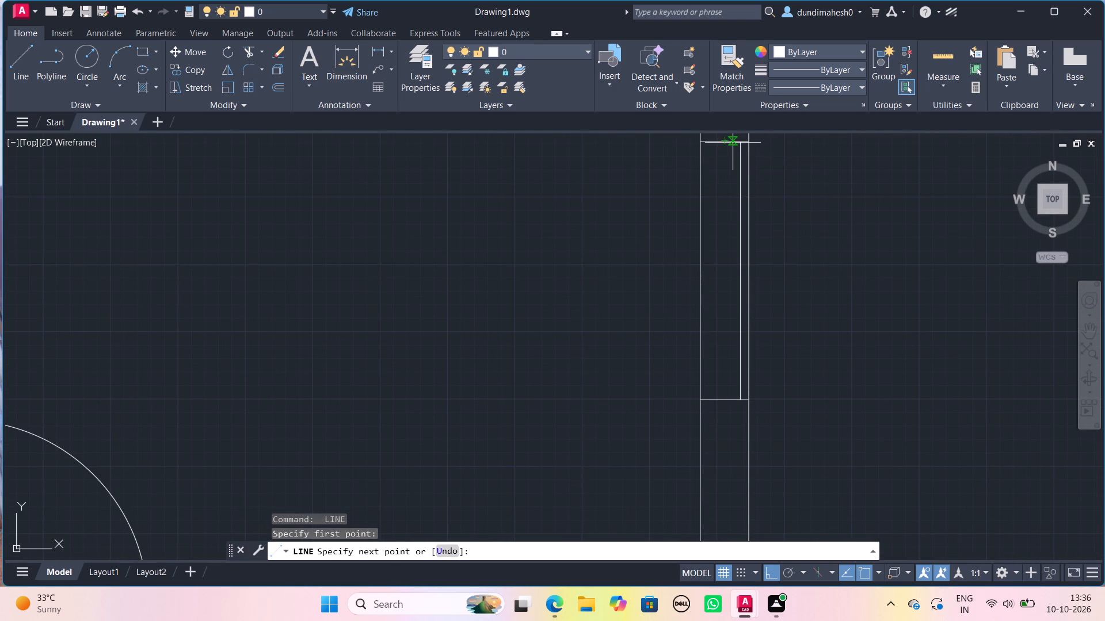
pyautogui.click(733, 141)
pyautogui.press('space')
pyautogui.press('space')
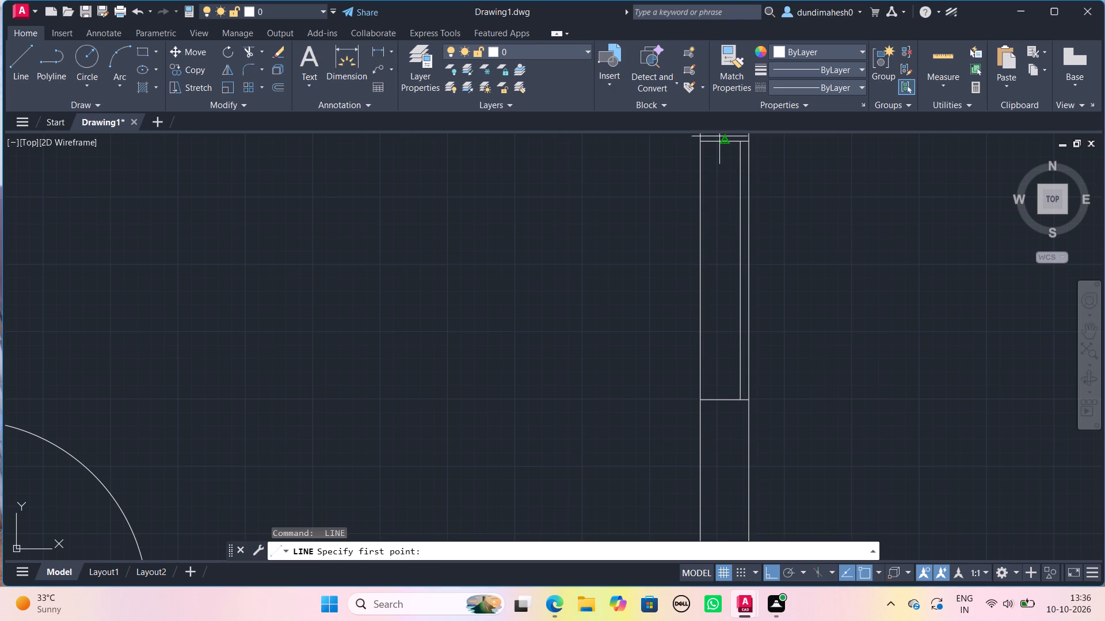
pyautogui.click(714, 139)
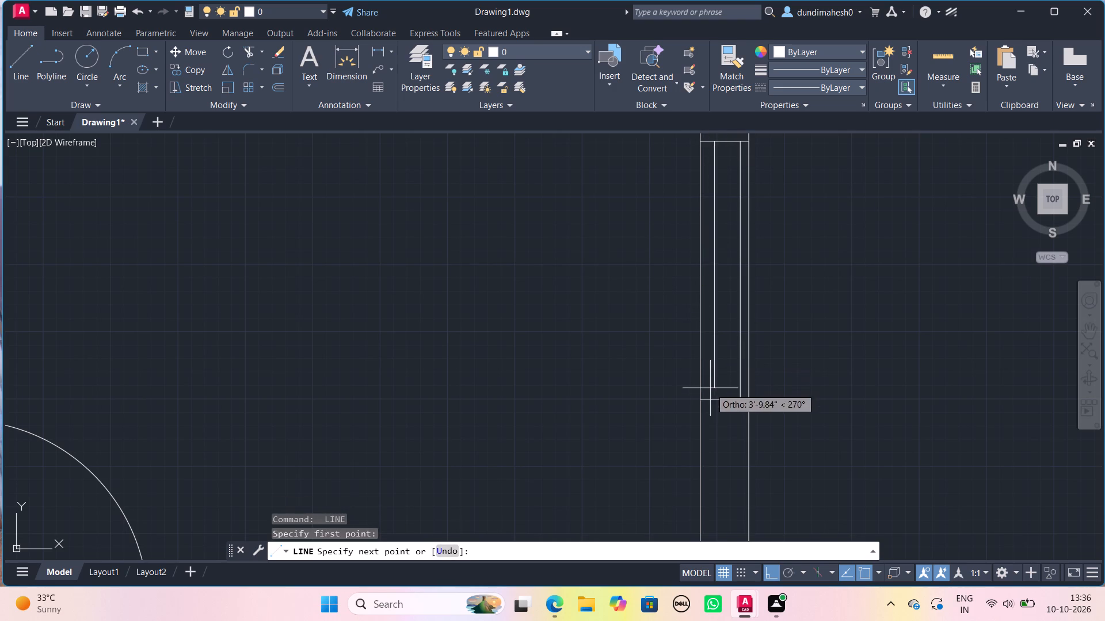
pyautogui.click(714, 402)
pyautogui.press('space')
# Draw two parallel east-west glazing lines between the jambs of the northeast room's north-wall window.
pyautogui.scroll(-3, 713, 363)
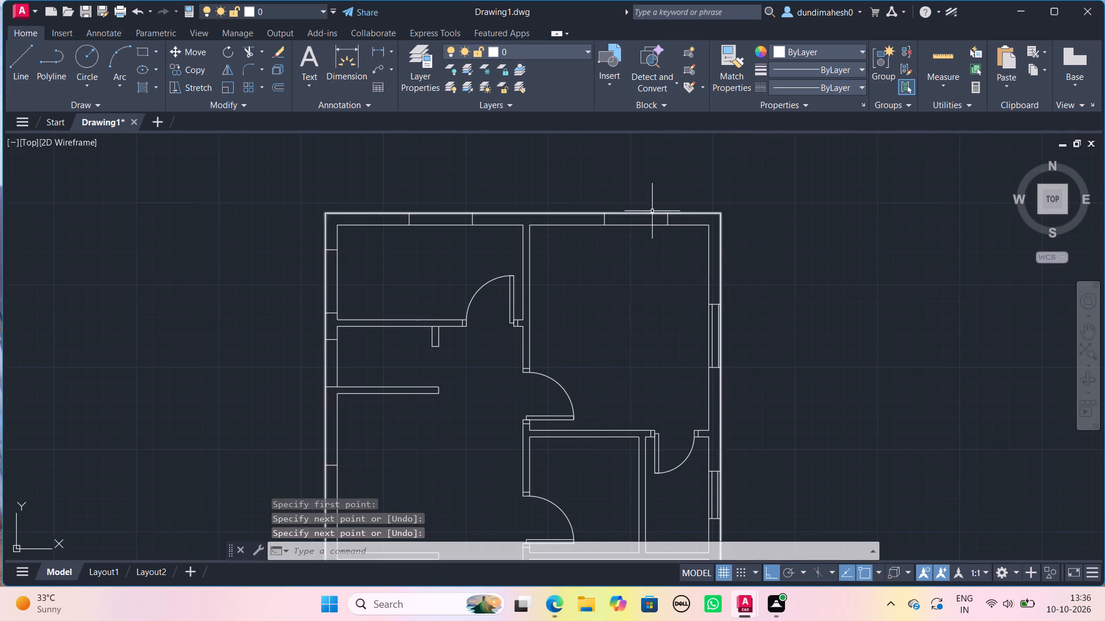
pyautogui.press('space')
pyautogui.scroll(3, 654, 213)
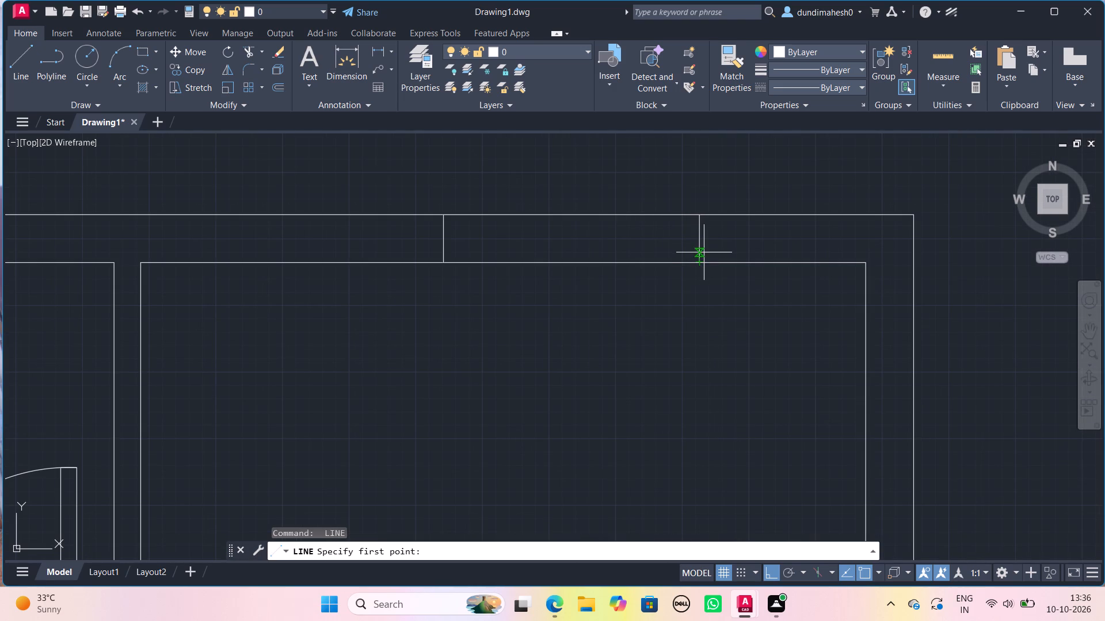
pyautogui.click(700, 251)
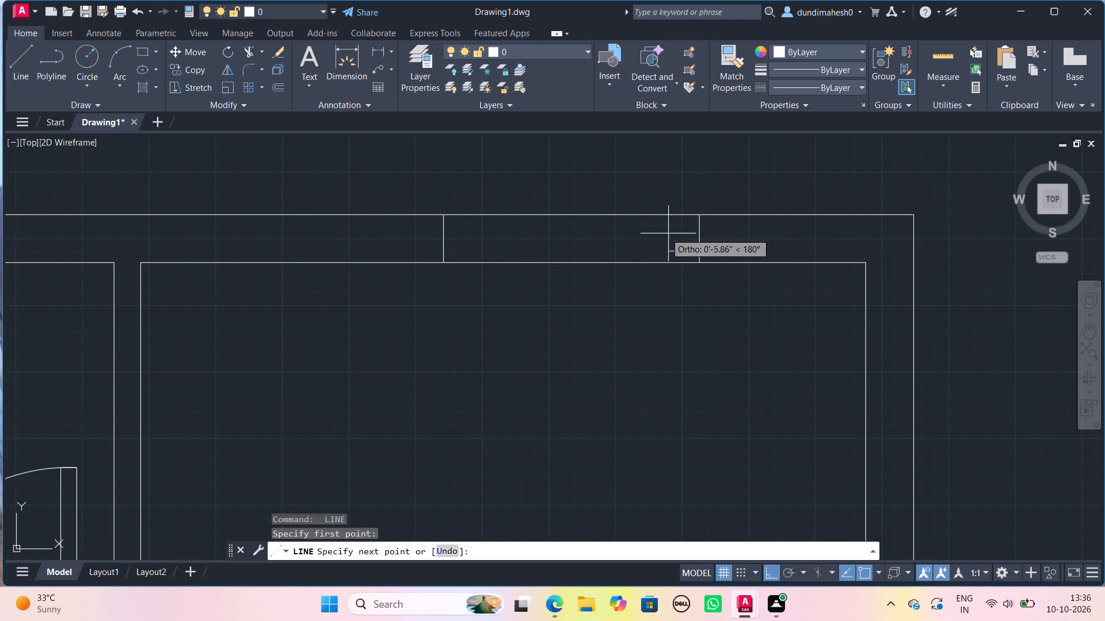
pyautogui.click(444, 252)
pyautogui.press('space')
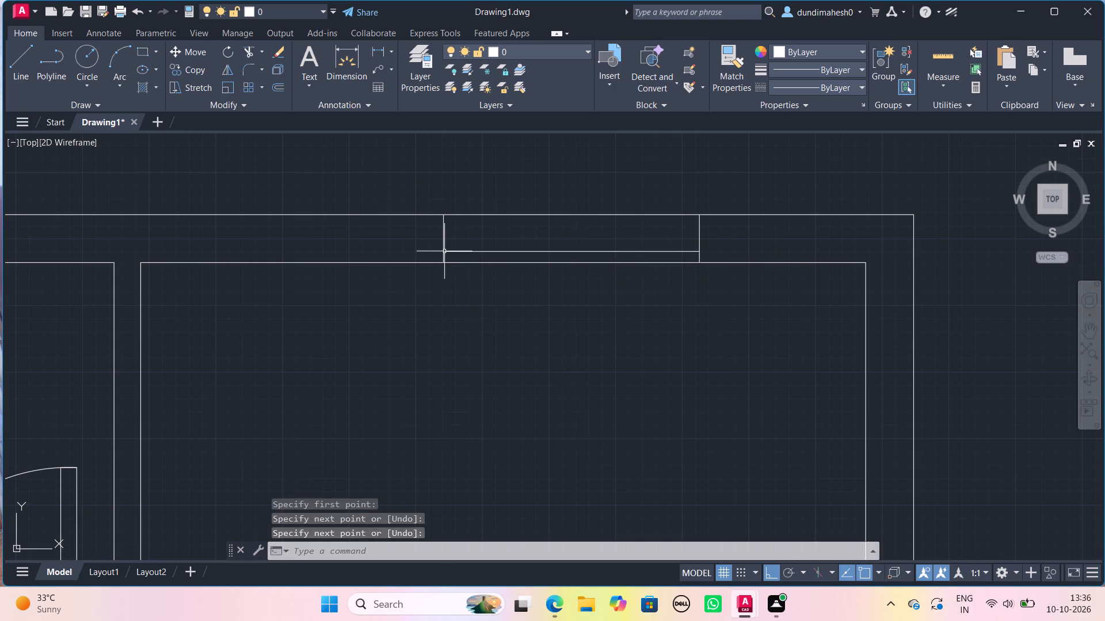
pyautogui.press('space')
pyautogui.click(445, 228)
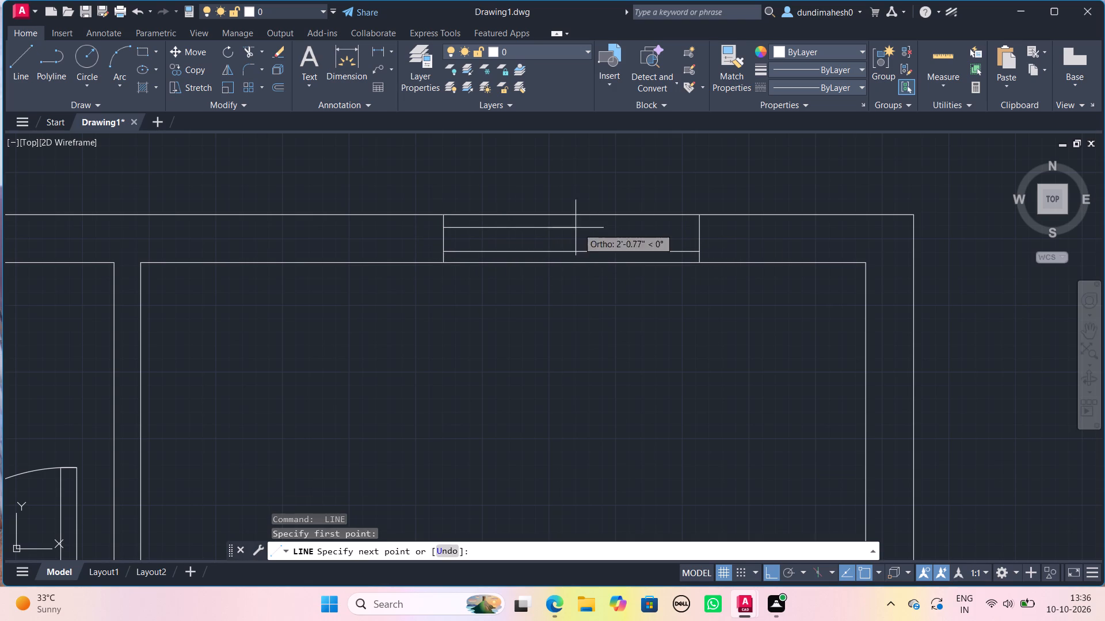
pyautogui.click(703, 226)
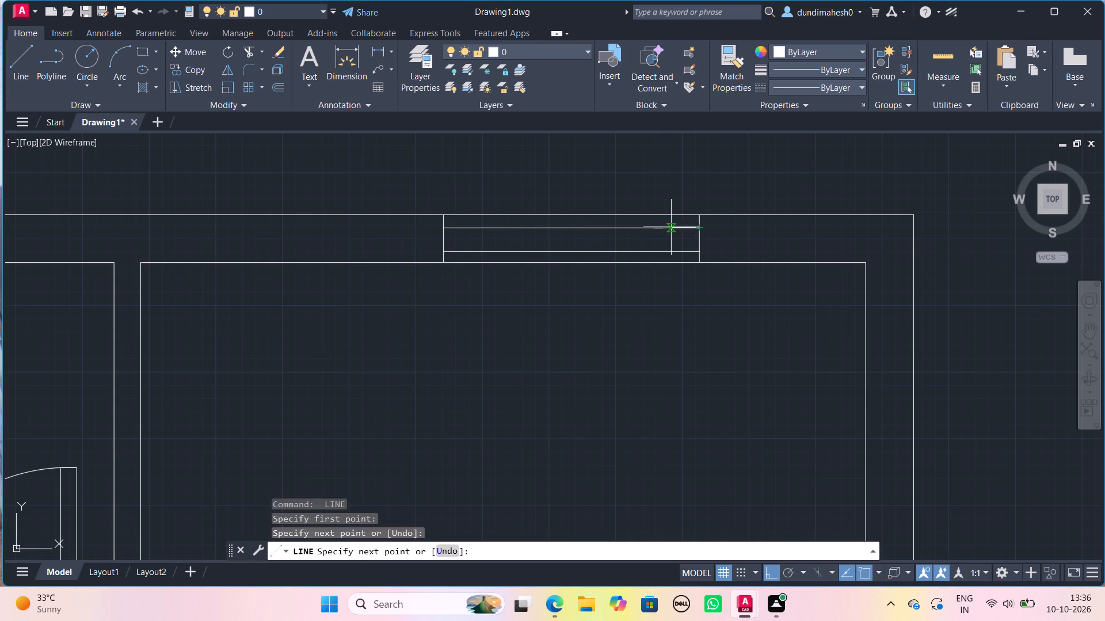
pyautogui.press('space')
# Draw two parallel east-west glazing lines between the jambs of the northwest room's north-wall window.
pyautogui.scroll(-3, 580, 234)
pyautogui.scroll(3, 304, 264)
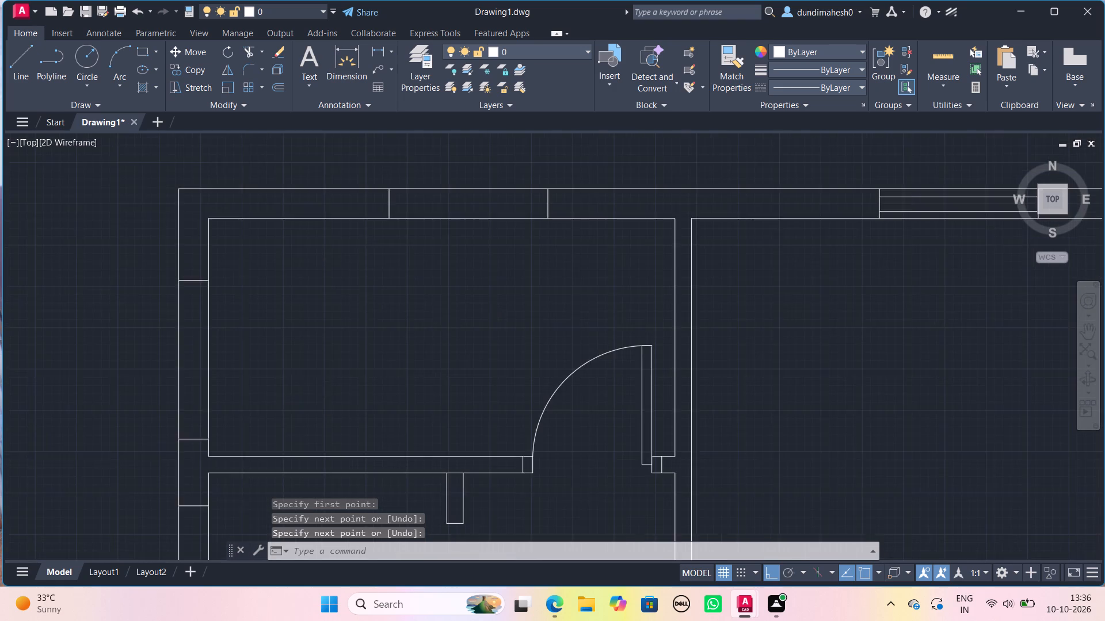
pyautogui.press('space')
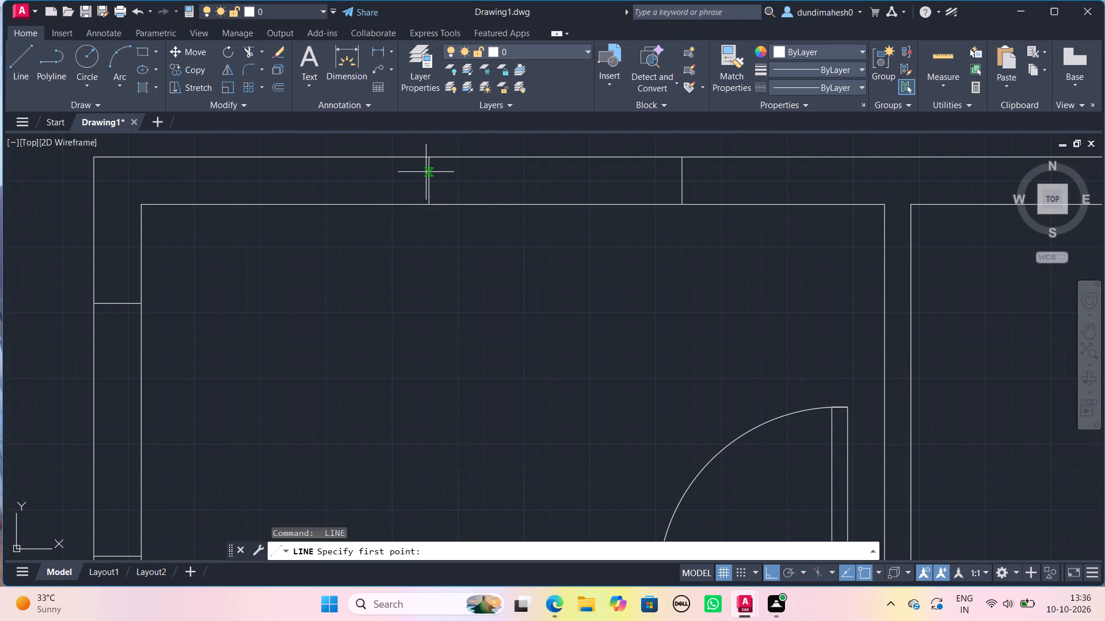
pyautogui.click(430, 171)
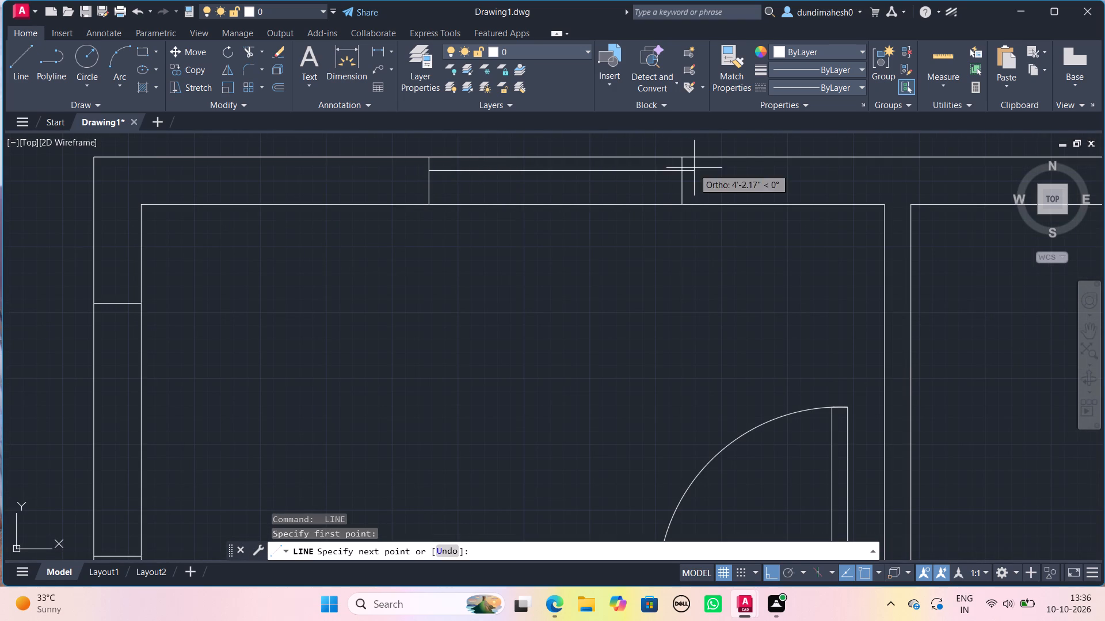
pyautogui.click(680, 175)
pyautogui.press('space')
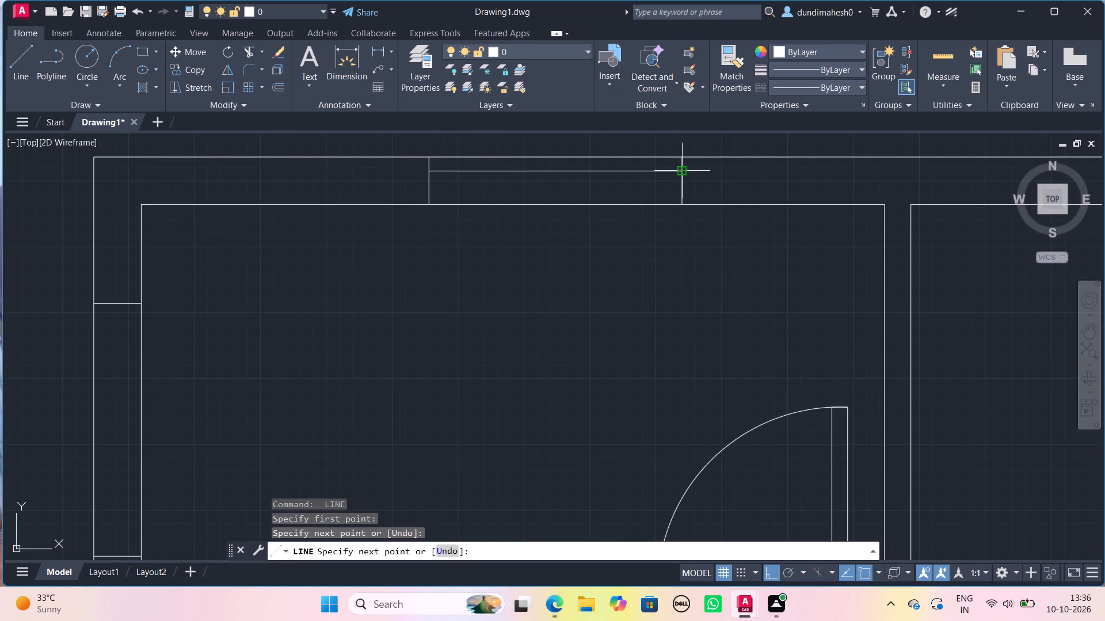
pyautogui.press('space')
pyautogui.click(683, 193)
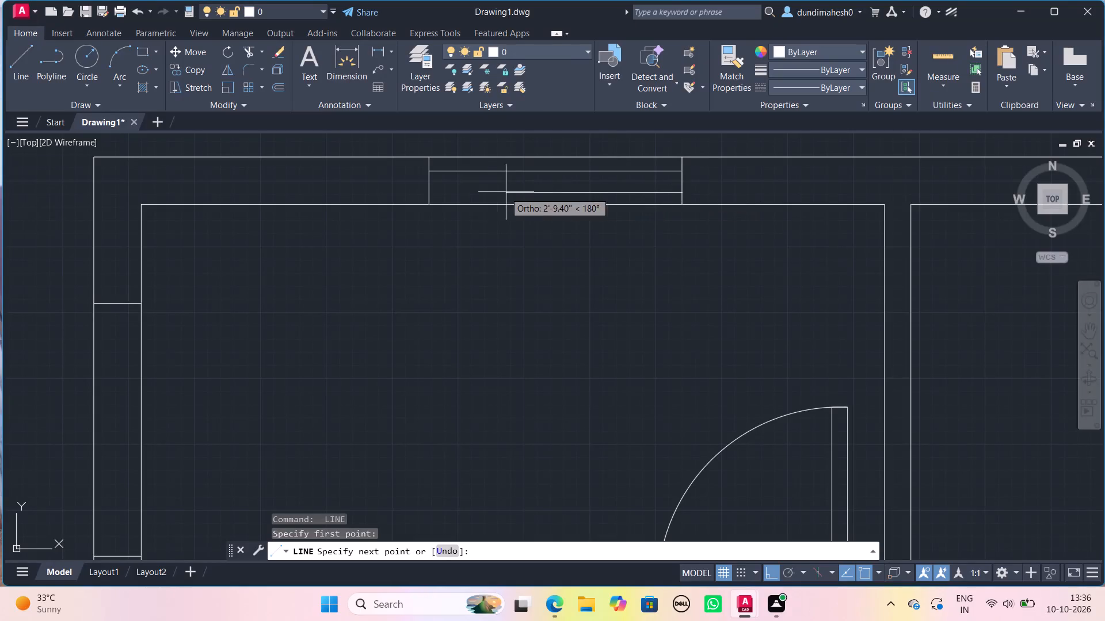
pyautogui.click(429, 192)
pyautogui.press('space')
# Draw two parallel north-south glazing lines between the jambs of the northwest room's west-wall window.
pyautogui.scroll(-3, 424, 239)
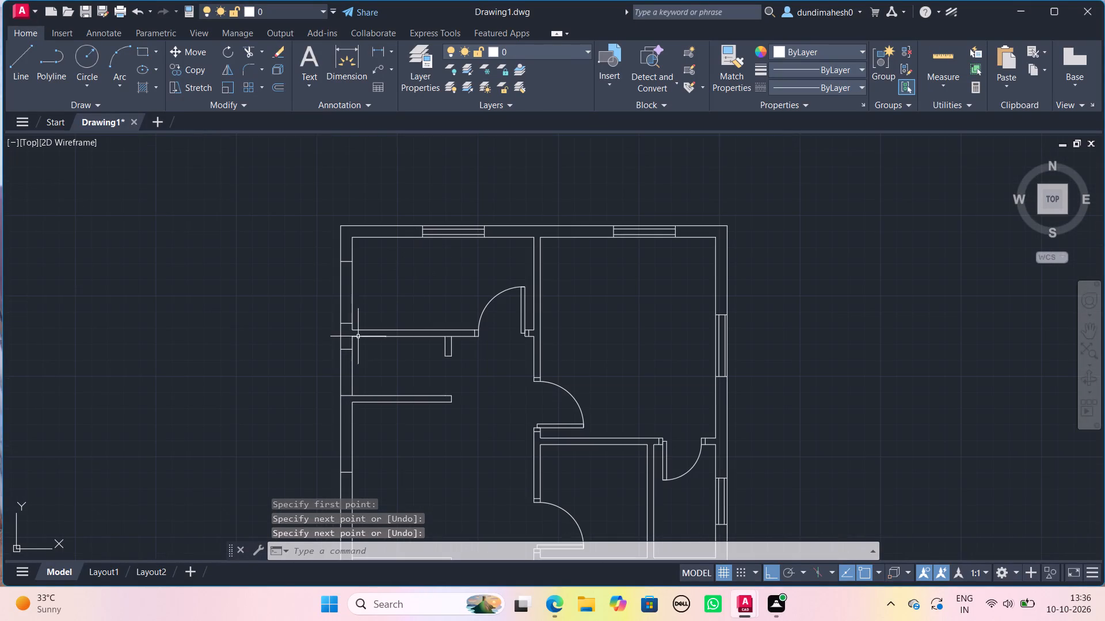
pyautogui.scroll(2, 321, 266)
pyautogui.press('space')
pyautogui.scroll(2, 345, 277)
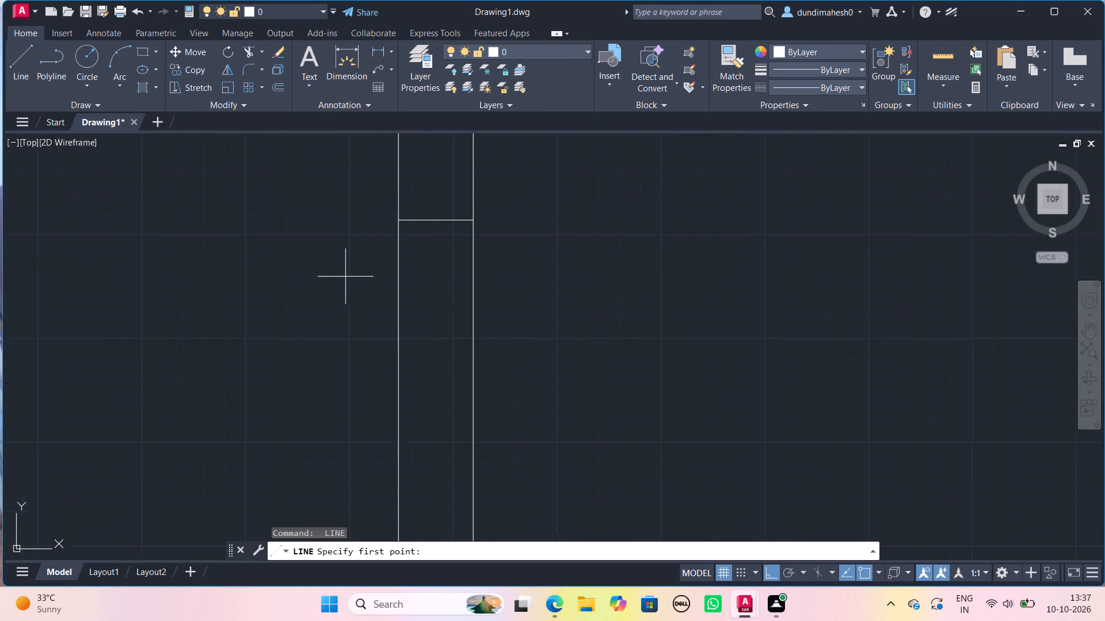
pyautogui.click(456, 221)
pyautogui.scroll(-2, 456, 221)
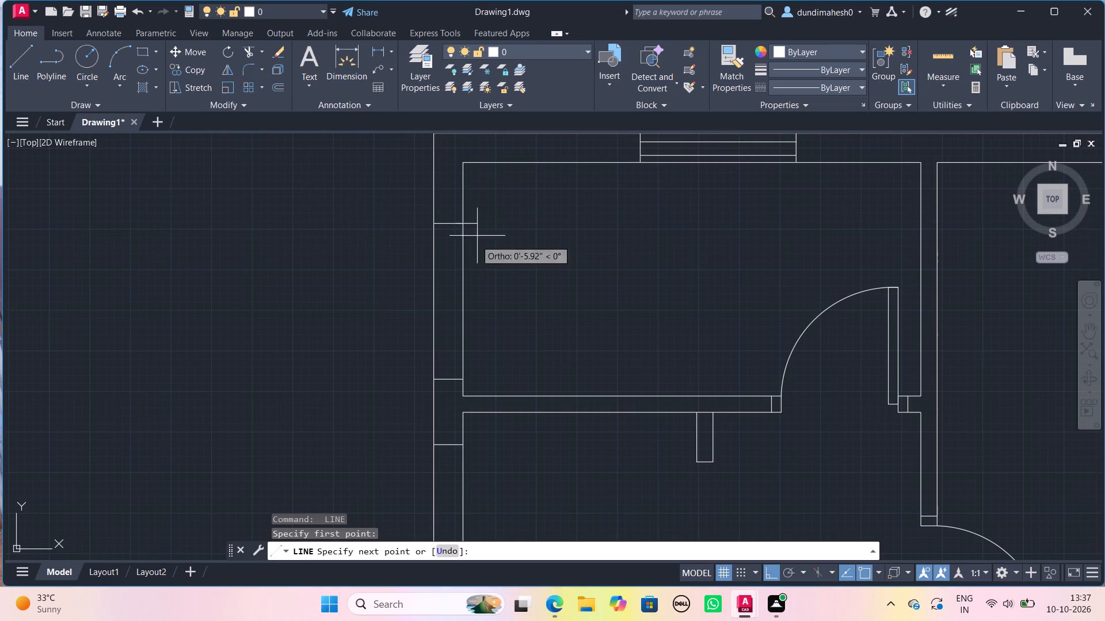
pyautogui.moveTo(439, 324); pyautogui.dragTo(462, 208, button='middle')
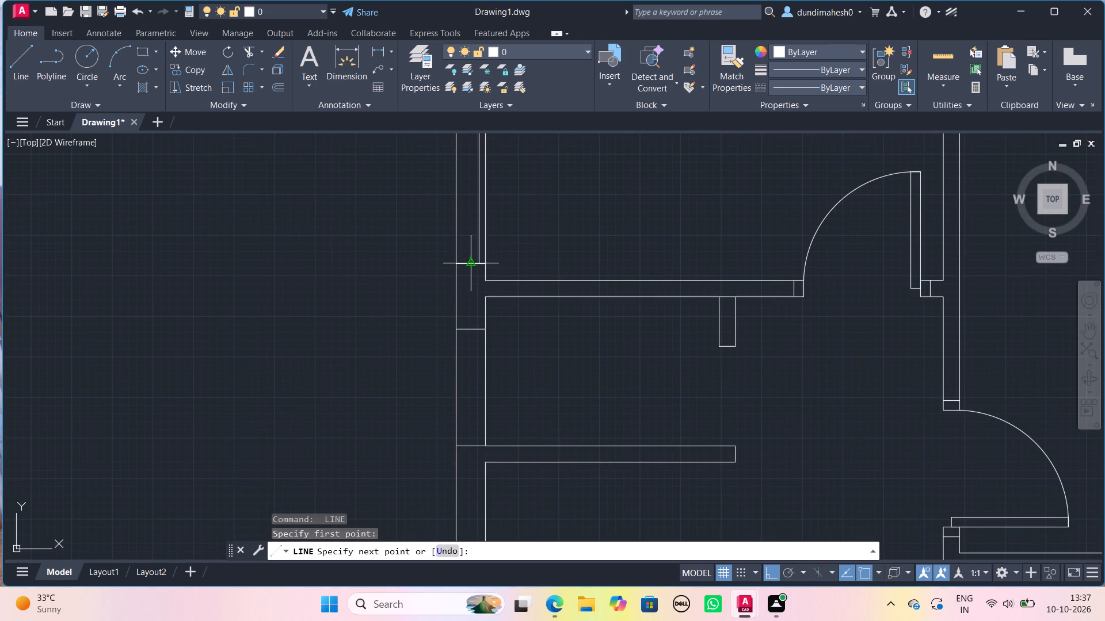
pyautogui.click(474, 267)
pyautogui.hotkey('ctrl', 'z')
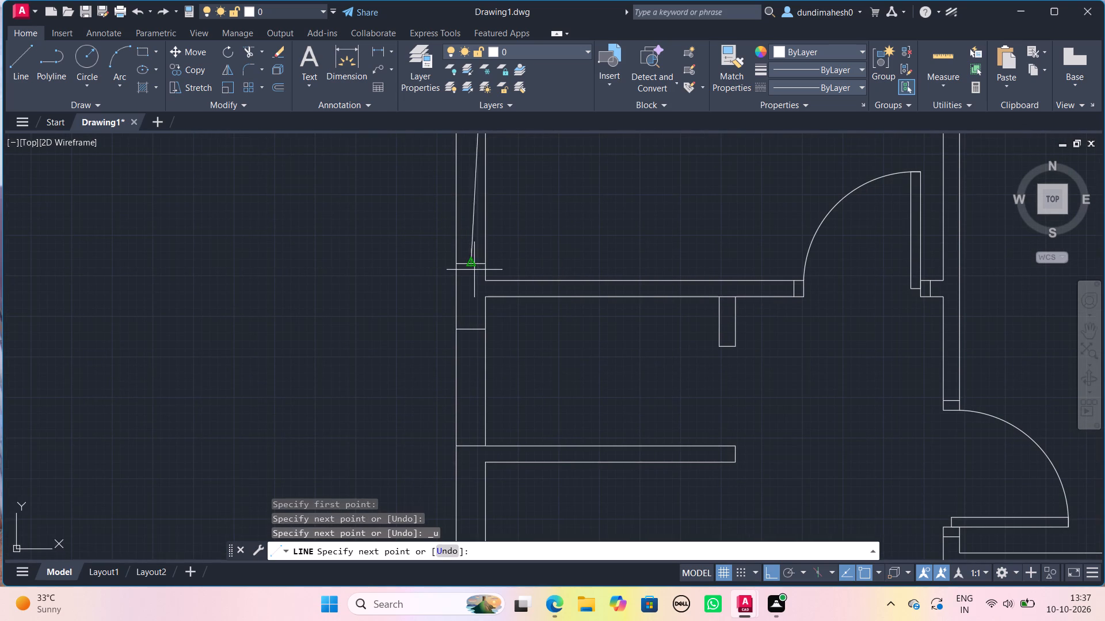
pyautogui.click(478, 260)
pyautogui.press('space')
pyautogui.scroll(-2, 478, 259)
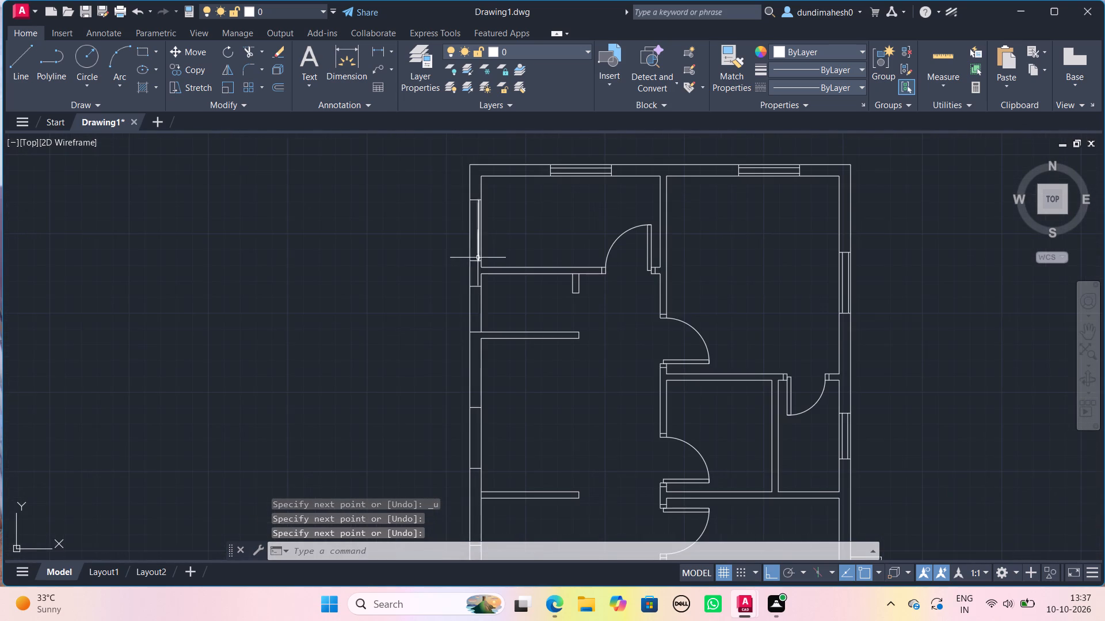
pyautogui.moveTo(469, 227); pyautogui.dragTo(502, 283, button='middle')
pyautogui.scroll(2, 505, 282)
pyautogui.press('space')
pyautogui.scroll(1, 499, 248)
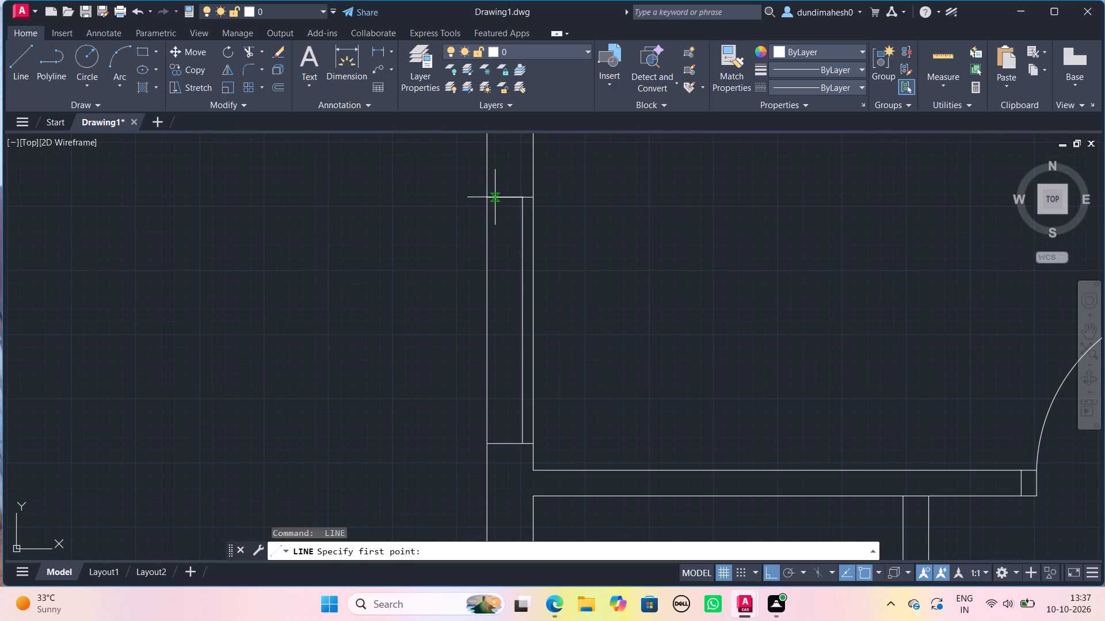
pyautogui.click(497, 199)
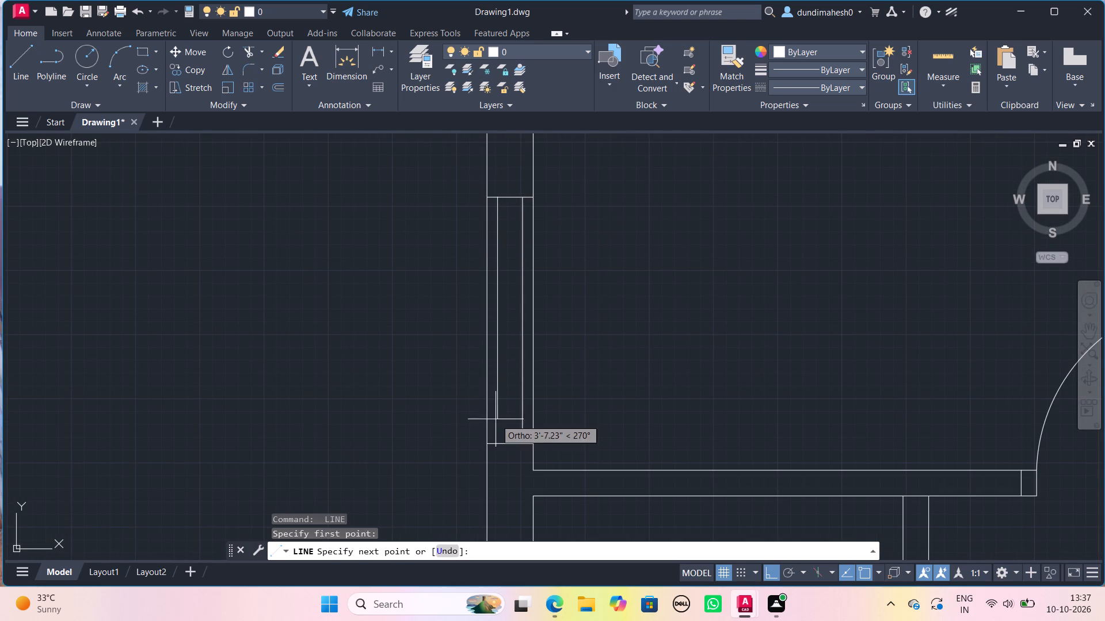
pyautogui.click(497, 444)
pyautogui.scroll(-3, 497, 444)
pyautogui.press('space')
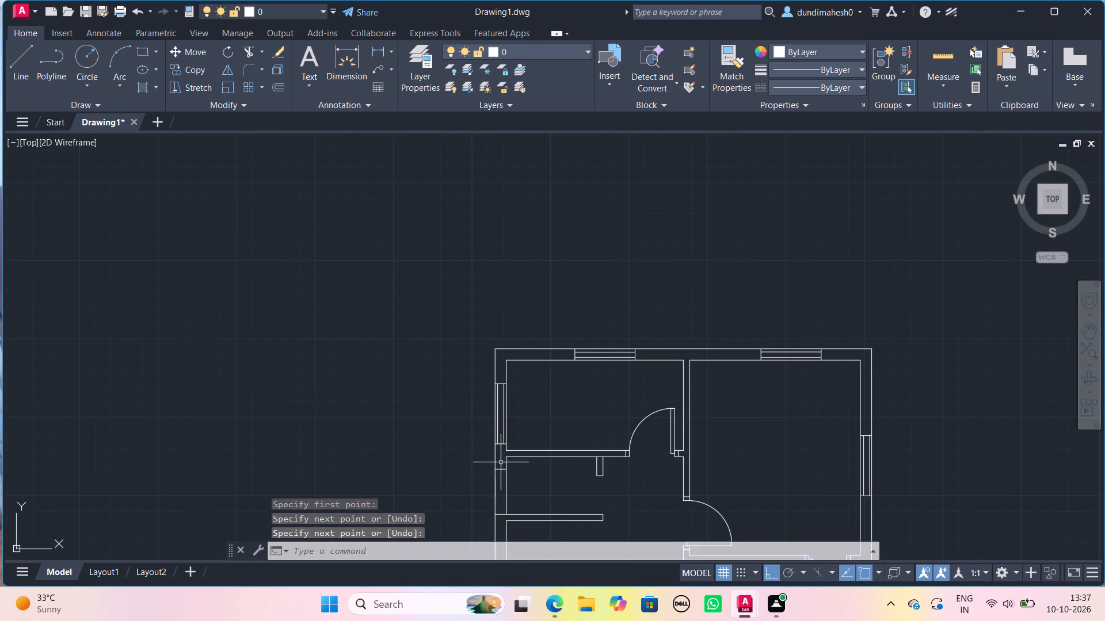
# Draw two parallel north-south glazing lines between the jambs of the west-wall window in the narrow space just south of the northwest room.
pyautogui.moveTo(500, 465); pyautogui.dragTo(496, 371, button='middle')
pyautogui.scroll(2, 496, 371)
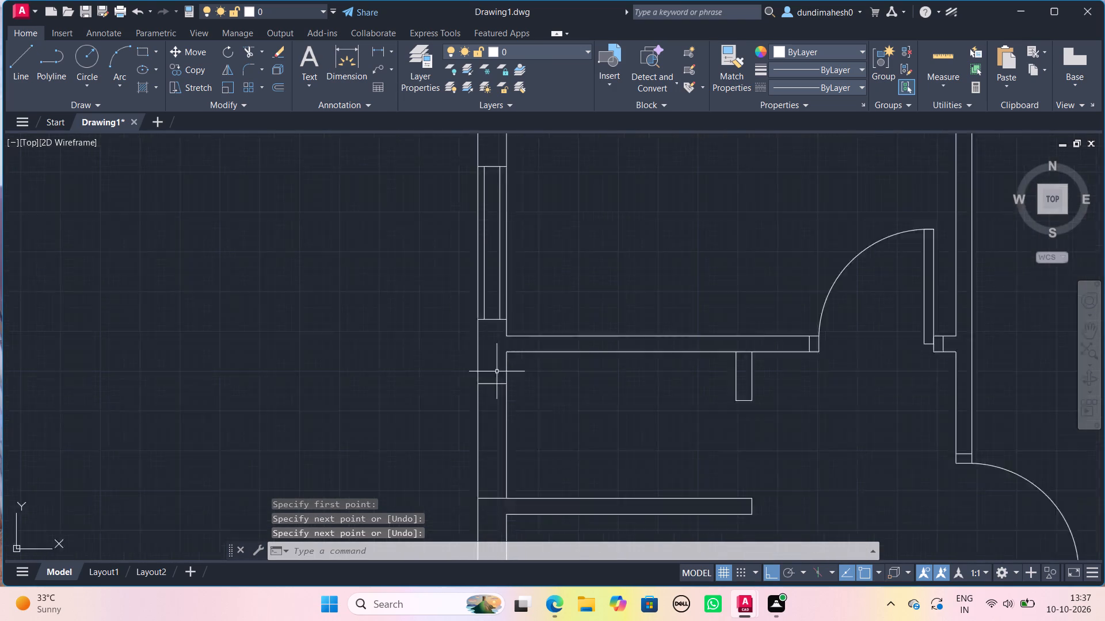
pyautogui.moveTo(497, 369); pyautogui.dragTo(486, 285, button='middle')
pyautogui.press('space')
pyautogui.scroll(2, 490, 310)
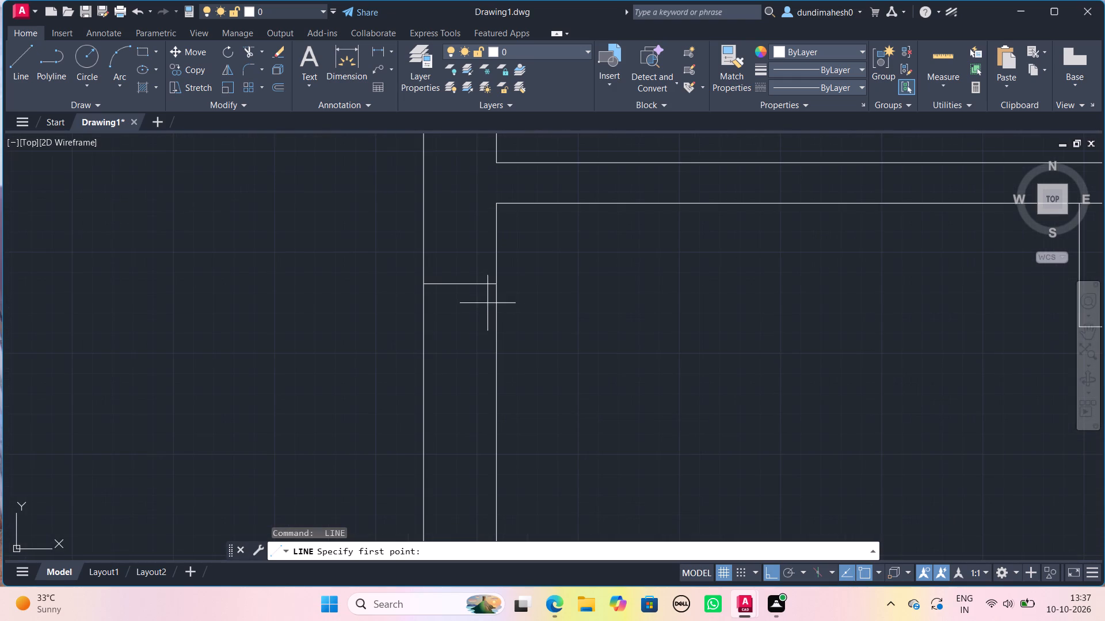
pyautogui.click(478, 284)
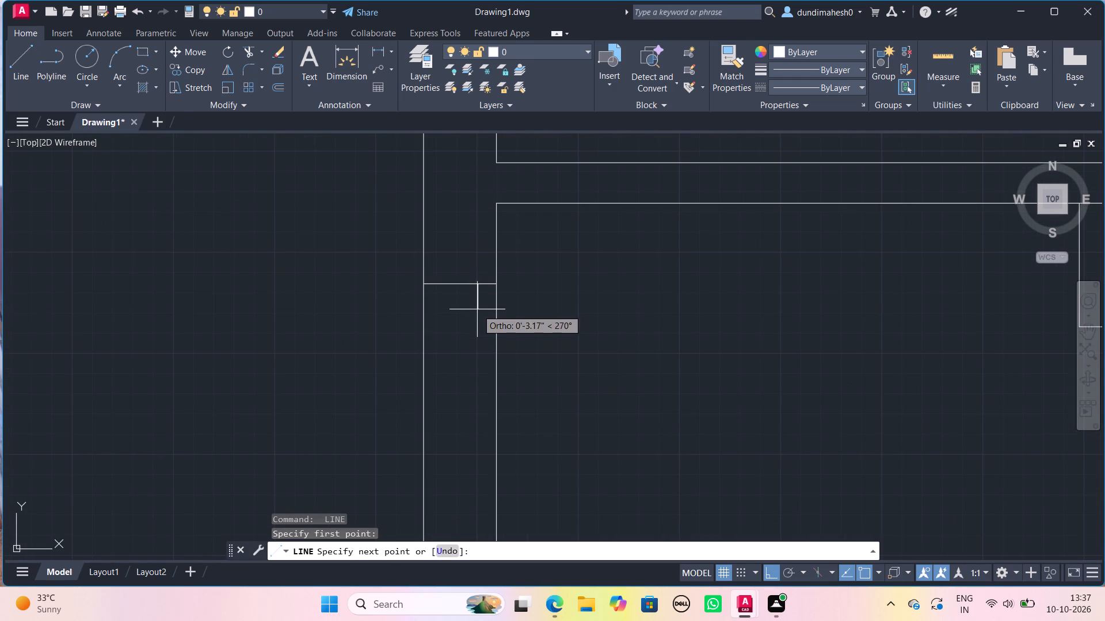
pyautogui.moveTo(478, 309); pyautogui.dragTo(490, 187, button='middle')
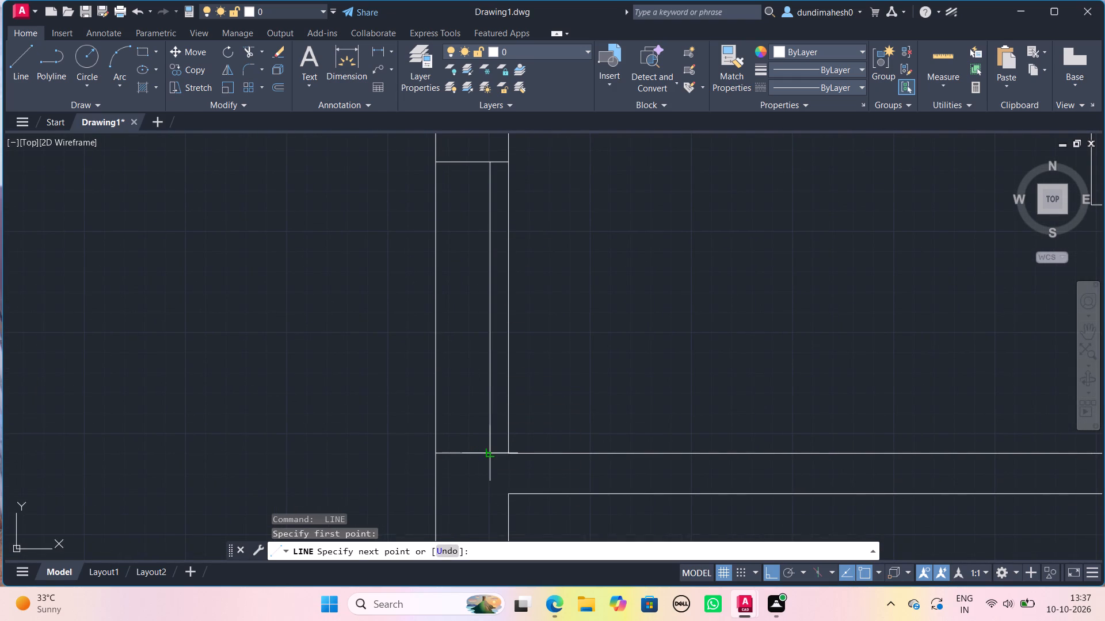
pyautogui.click(489, 451)
pyautogui.press('space')
pyautogui.press('space')
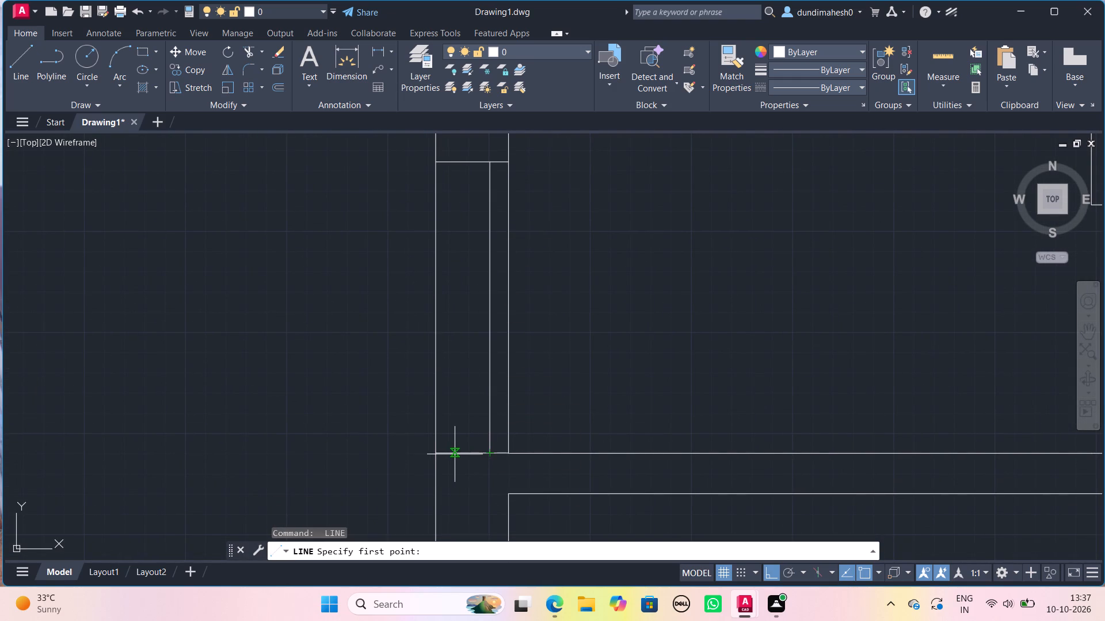
pyautogui.click(458, 453)
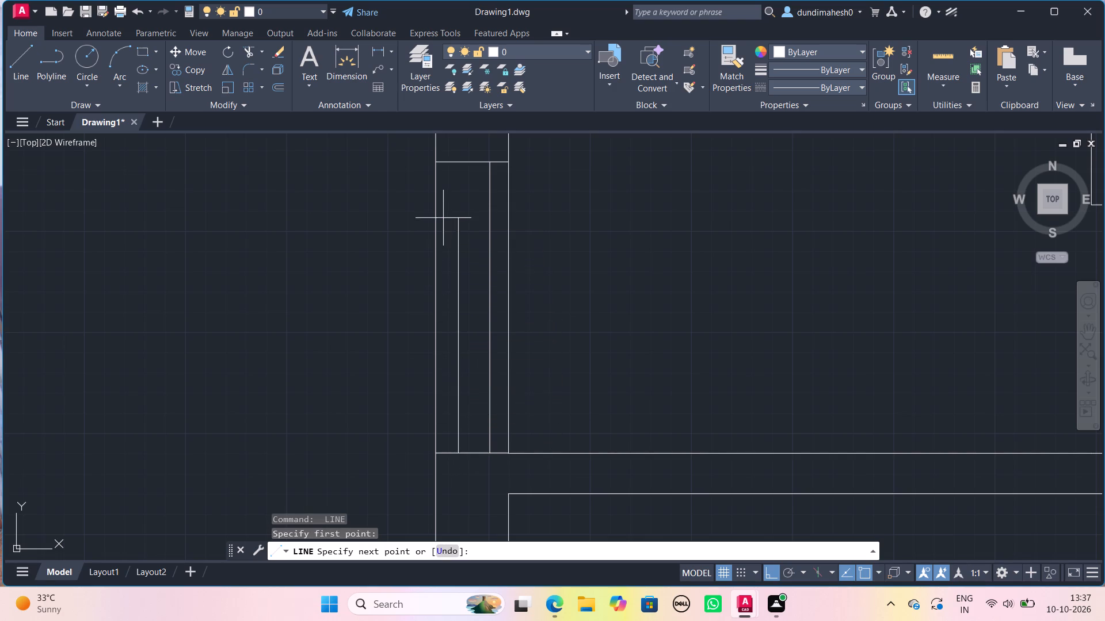
pyautogui.click(463, 162)
pyautogui.press('space')
# Draw two parallel north-south glazing lines between the jambs of the west-wall window between the two short partition walls.
pyautogui.scroll(-4, 474, 243)
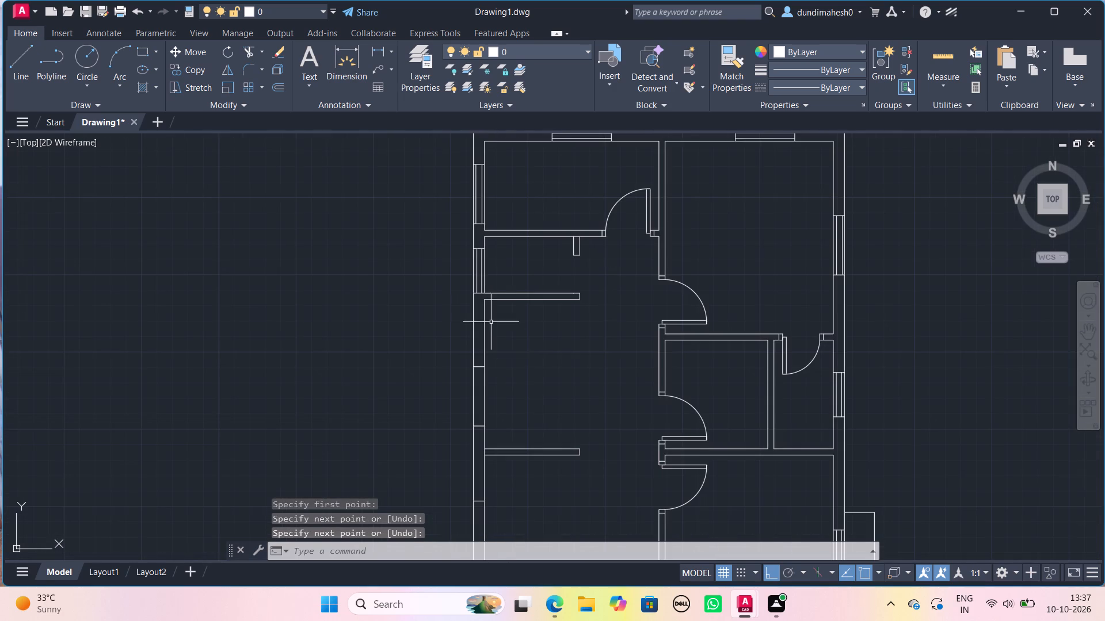
pyautogui.moveTo(510, 416); pyautogui.dragTo(504, 317, button='middle')
pyautogui.scroll(1, 504, 316)
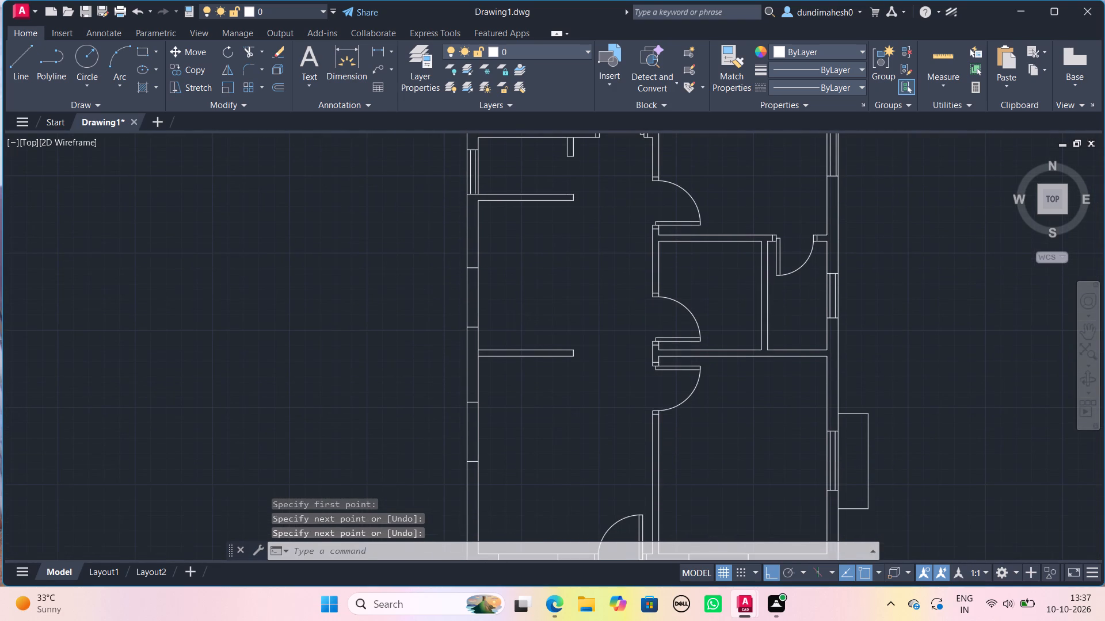
pyautogui.scroll(2, 498, 336)
pyautogui.scroll(-1, 455, 329)
pyautogui.press('space')
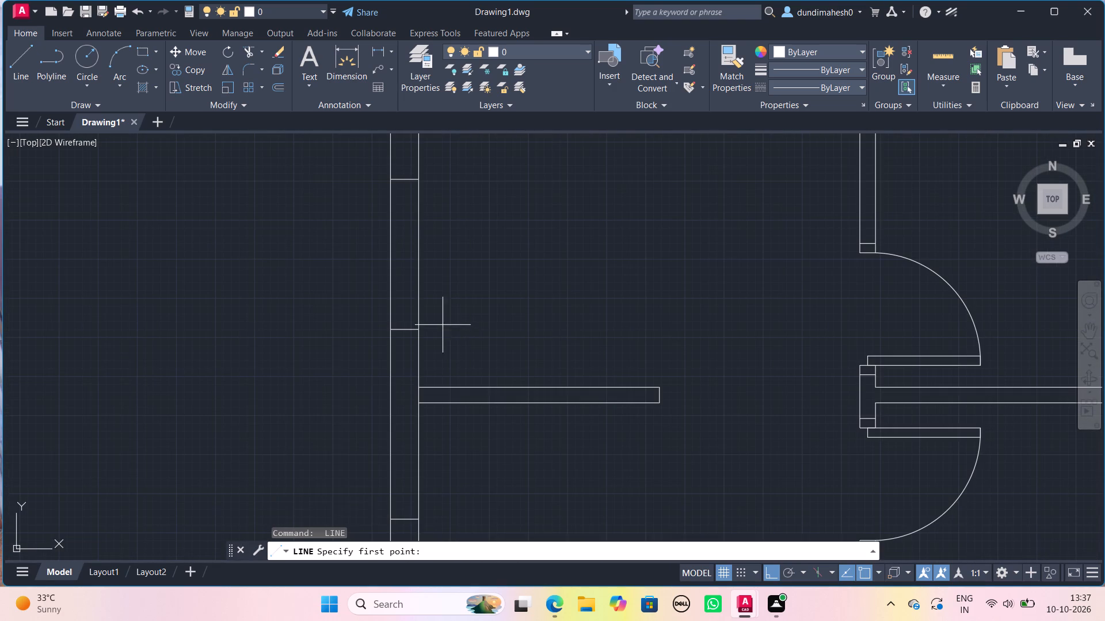
pyautogui.scroll(1, 409, 326)
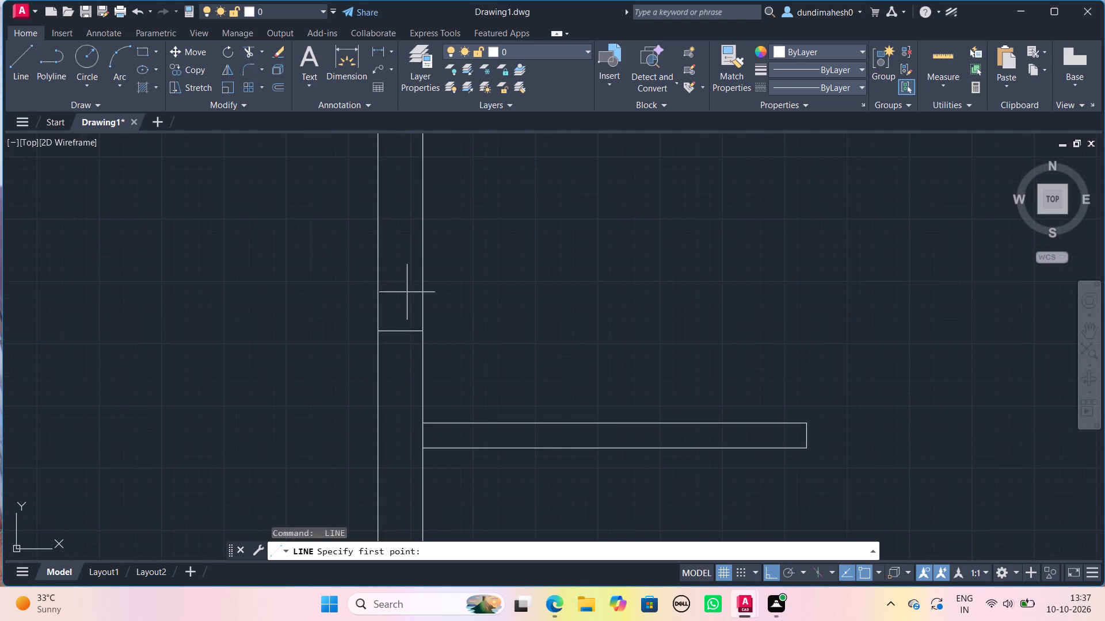
pyautogui.moveTo(410, 296); pyautogui.dragTo(439, 404, button='middle')
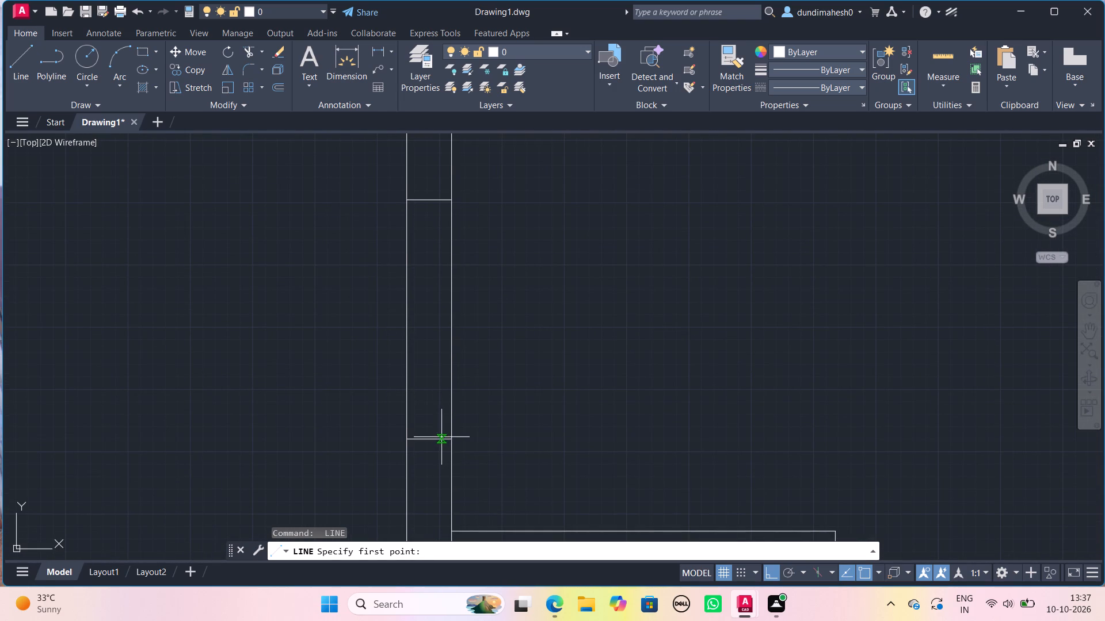
pyautogui.click(440, 434)
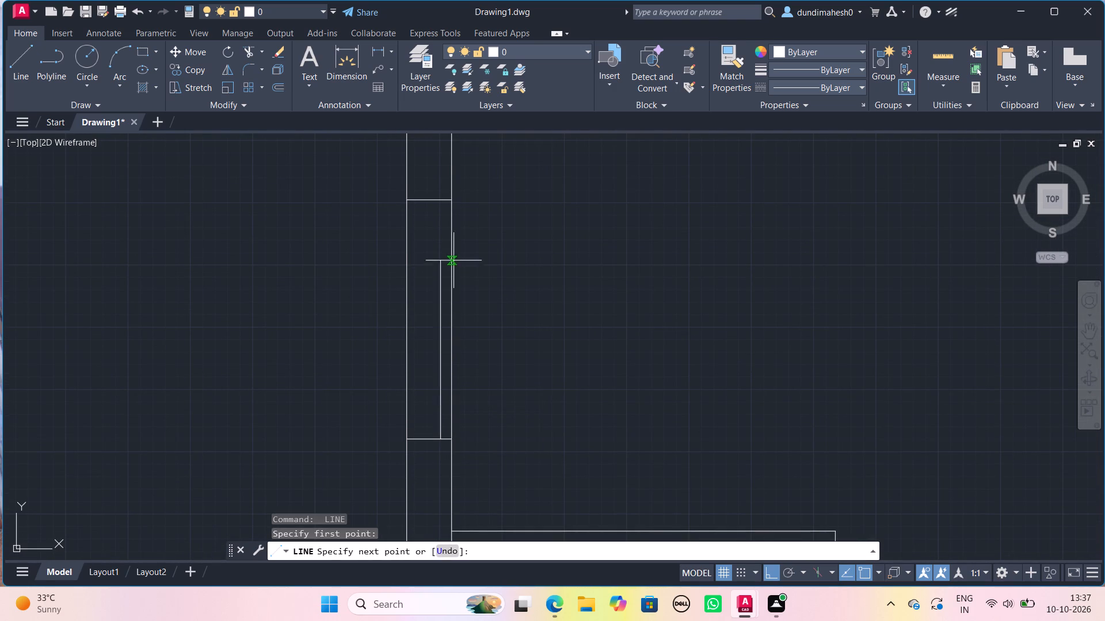
pyautogui.click(436, 202)
pyautogui.press('space')
pyautogui.press('space')
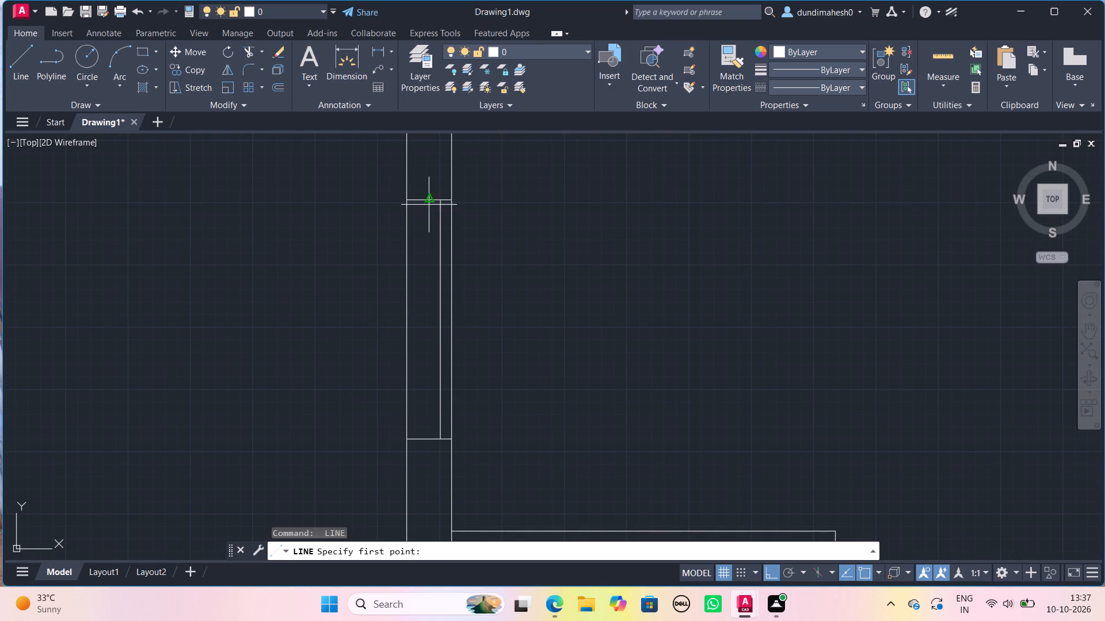
pyautogui.click(420, 200)
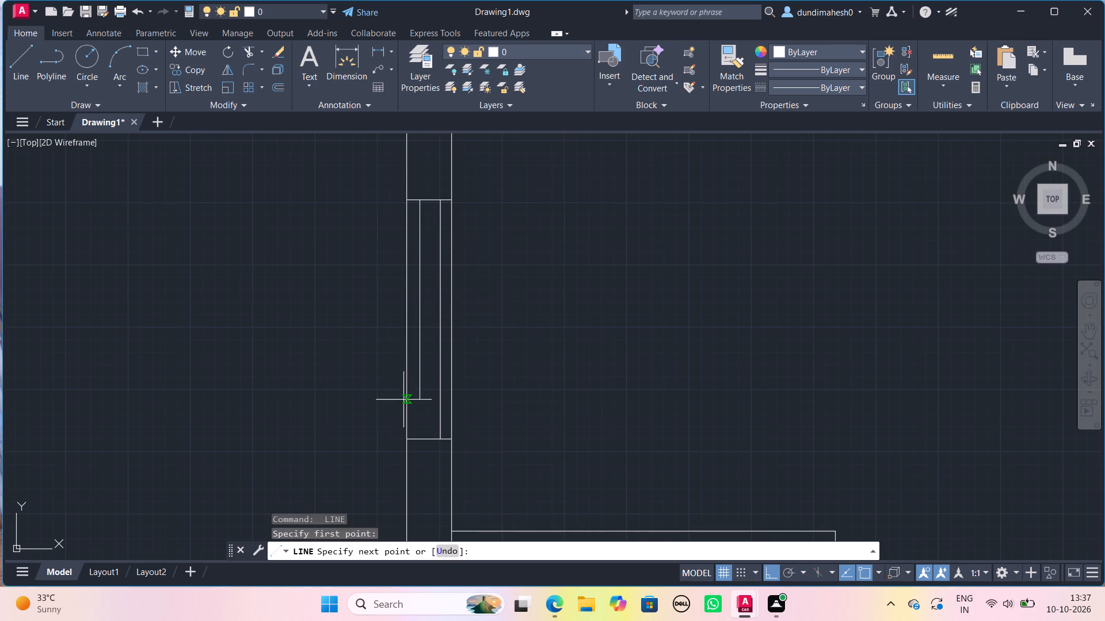
pyautogui.click(423, 443)
pyautogui.press('space')
# Draw two parallel north-south glazing lines between the jambs of the west-wall window south of the lower short partition wall.
pyautogui.scroll(-2, 424, 443)
pyautogui.moveTo(433, 462); pyautogui.dragTo(444, 318, button='middle')
pyautogui.moveTo(504, 491); pyautogui.dragTo(494, 400, button='middle')
pyautogui.press('space')
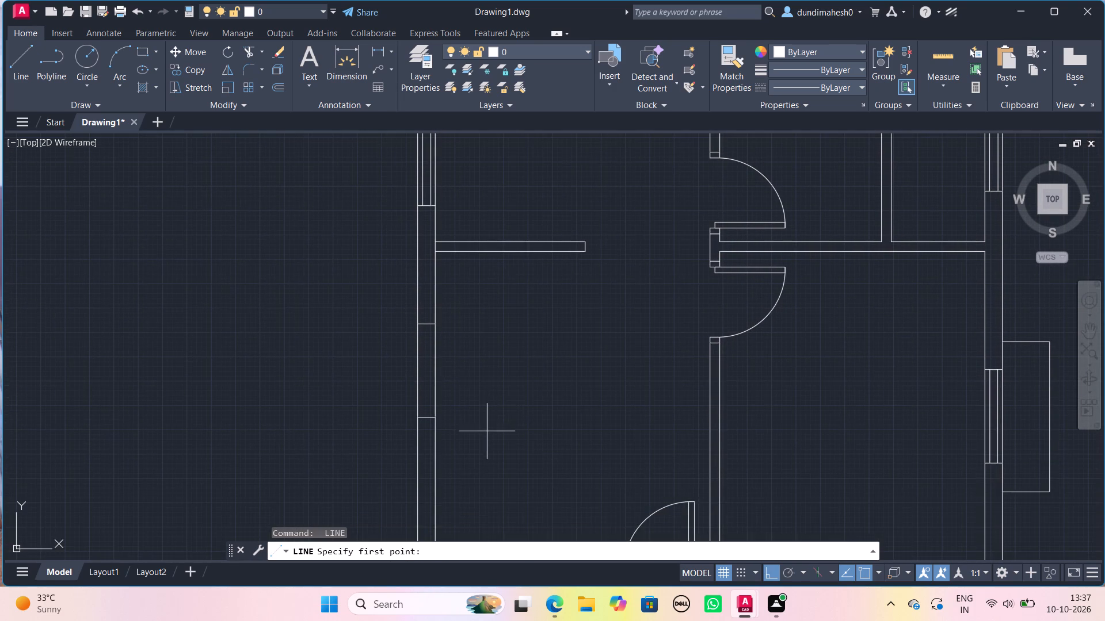
pyautogui.scroll(1, 486, 431)
pyautogui.scroll(1, 432, 413)
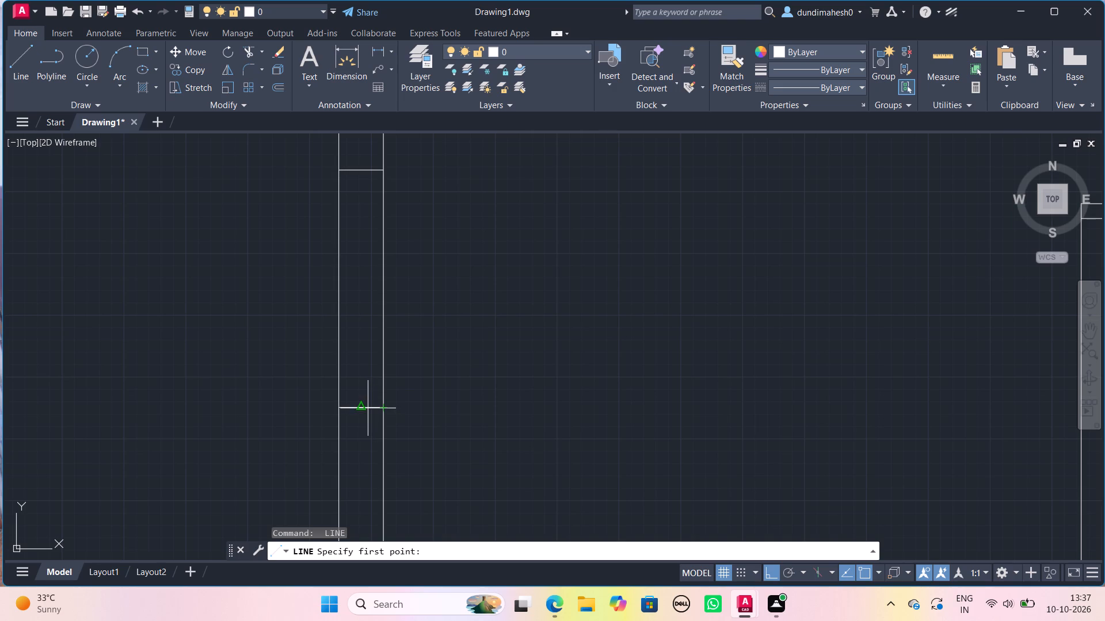
pyautogui.click(369, 408)
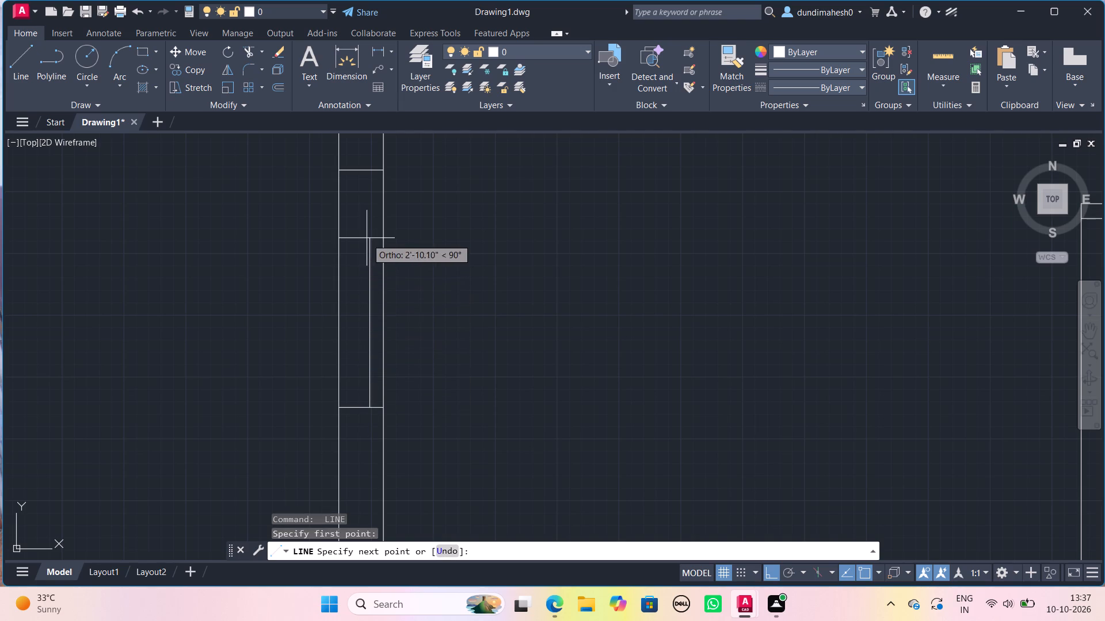
pyautogui.click(371, 174)
pyautogui.press('space')
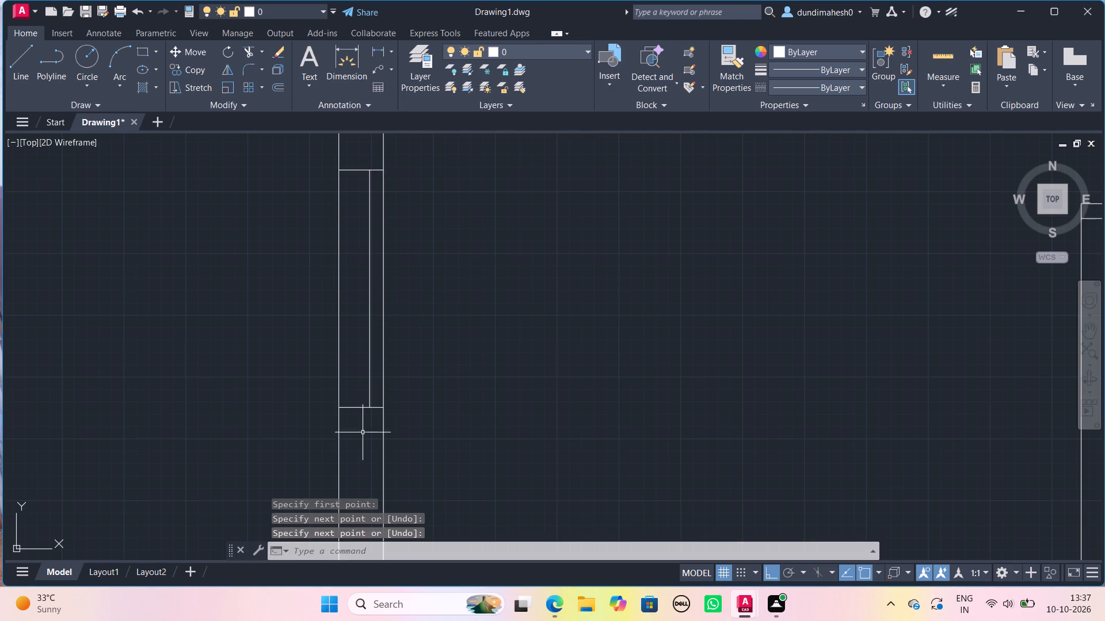
pyautogui.press('space')
pyautogui.click(349, 409)
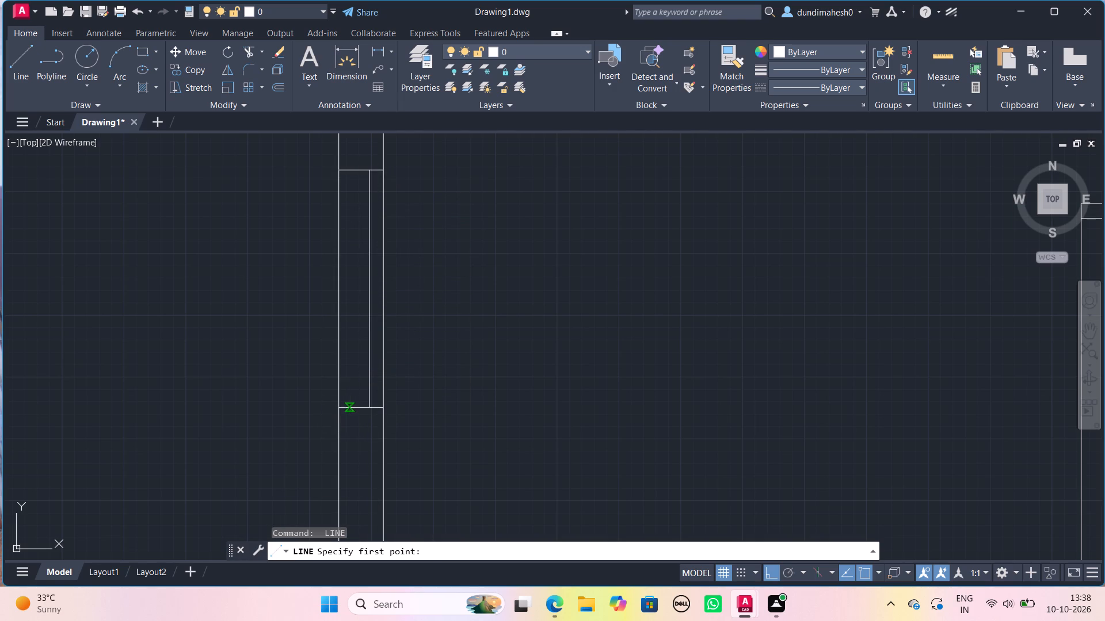
pyautogui.click(346, 170)
pyautogui.press('space')
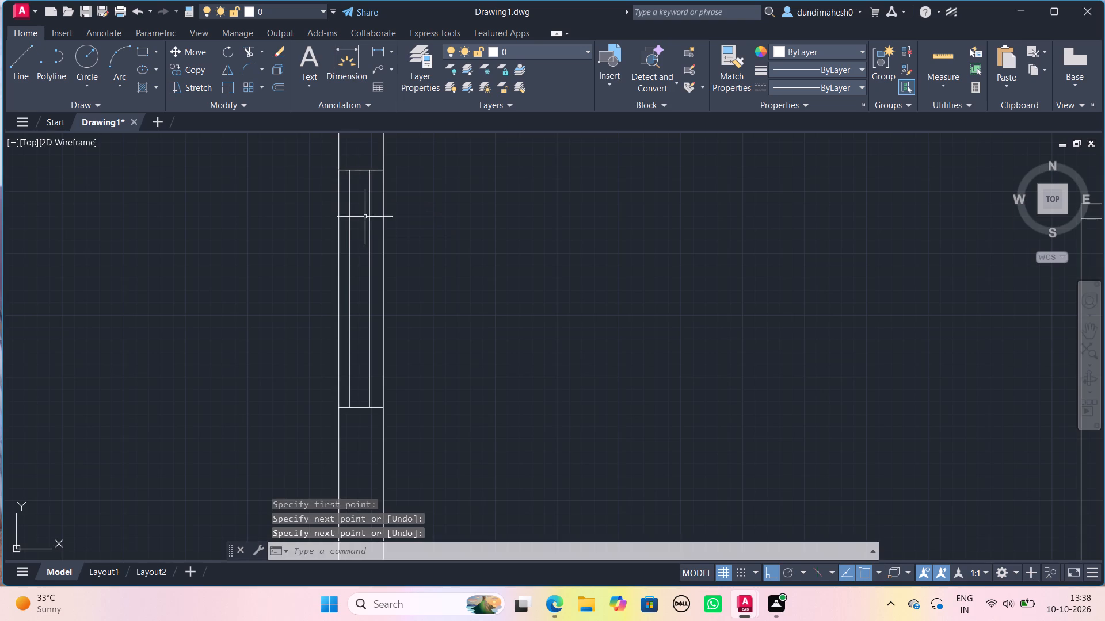
# Draw two parallel east-west glazing lines between the jambs of the window just west of the south entrance door.
pyautogui.scroll(-3, 367, 233)
pyautogui.scroll(-1, 437, 369)
pyautogui.scroll(2, 458, 404)
pyautogui.press('space')
pyautogui.scroll(1, 453, 365)
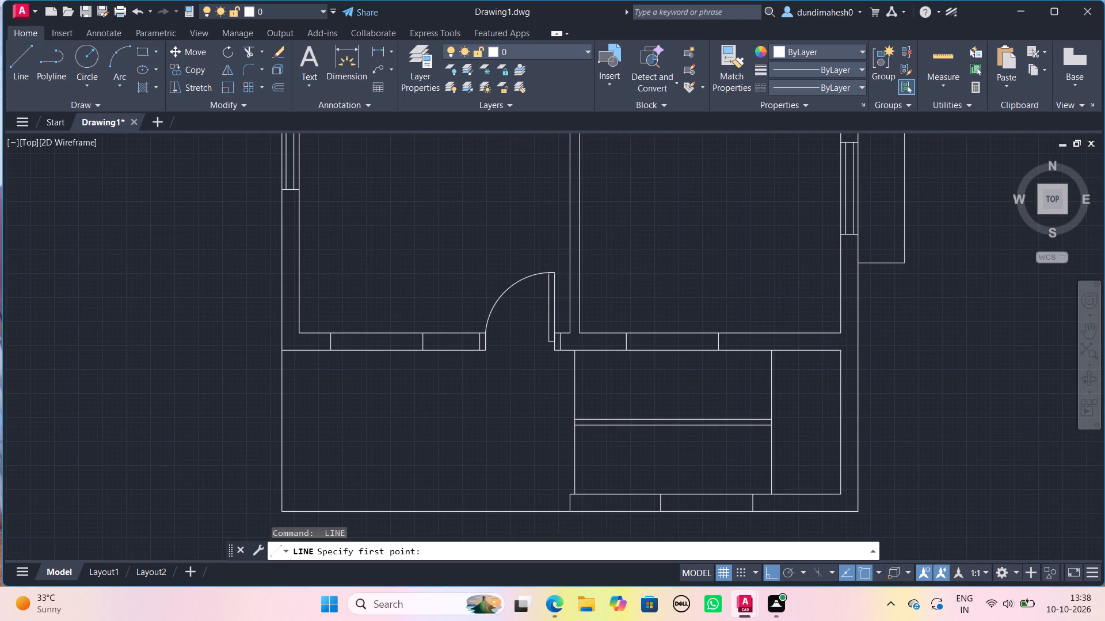
pyautogui.scroll(1, 435, 356)
pyautogui.moveTo(429, 351); pyautogui.dragTo(574, 388, button='middle')
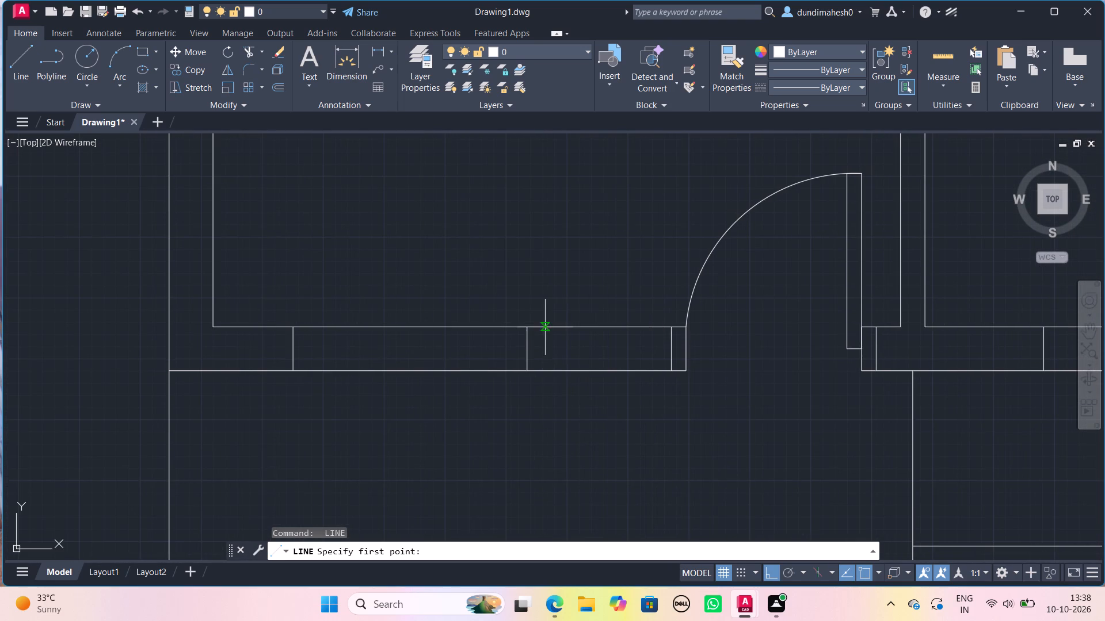
pyautogui.scroll(1, 542, 335)
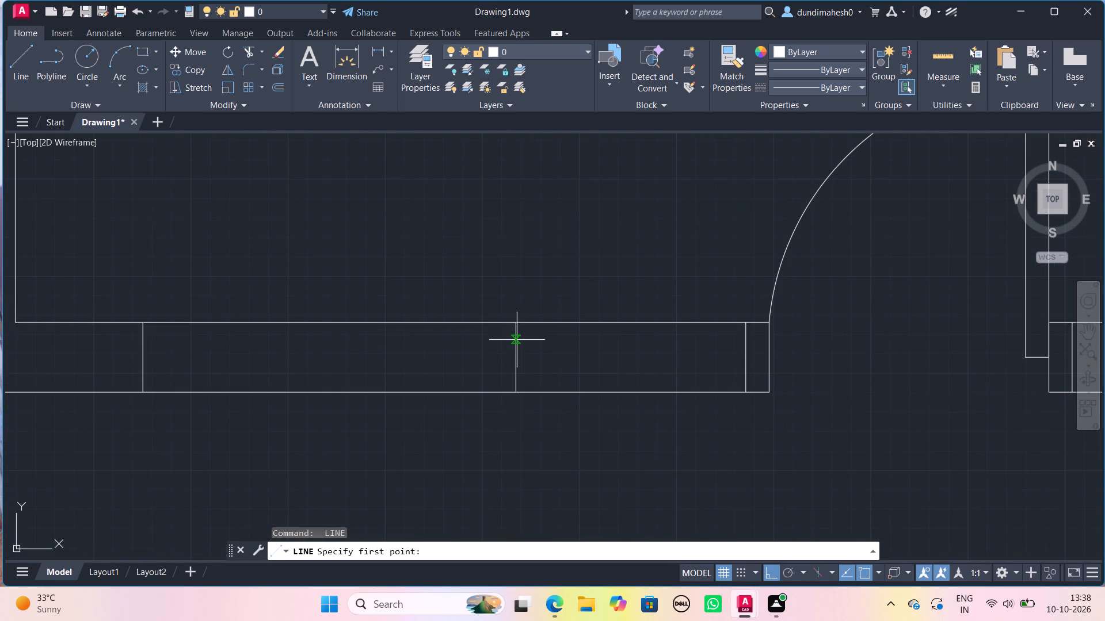
pyautogui.click(517, 340)
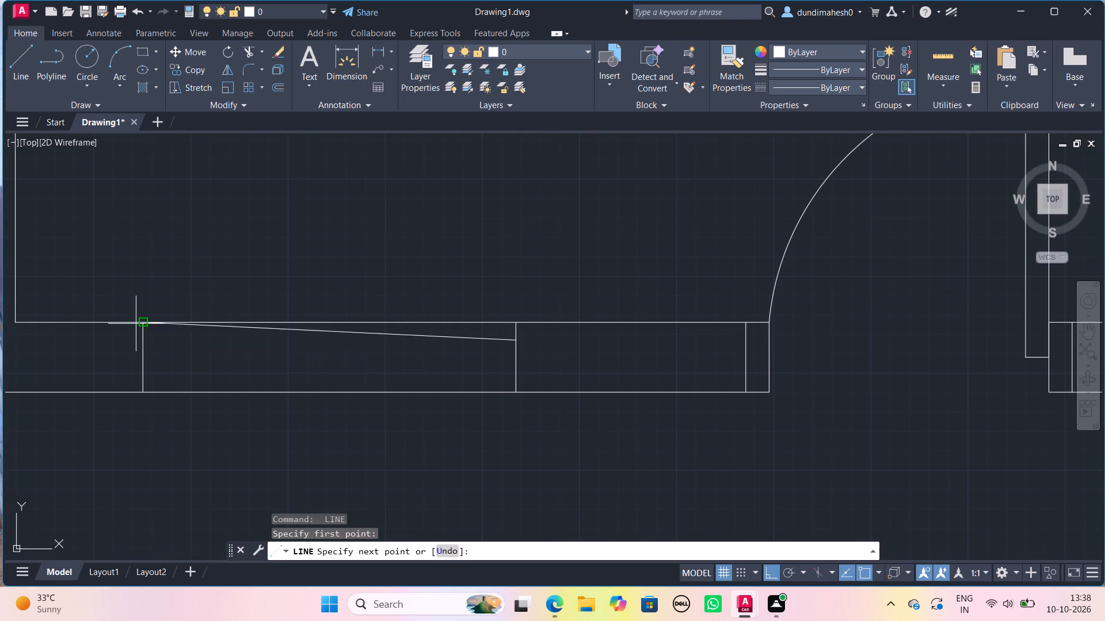
pyautogui.click(139, 340)
pyautogui.press('space')
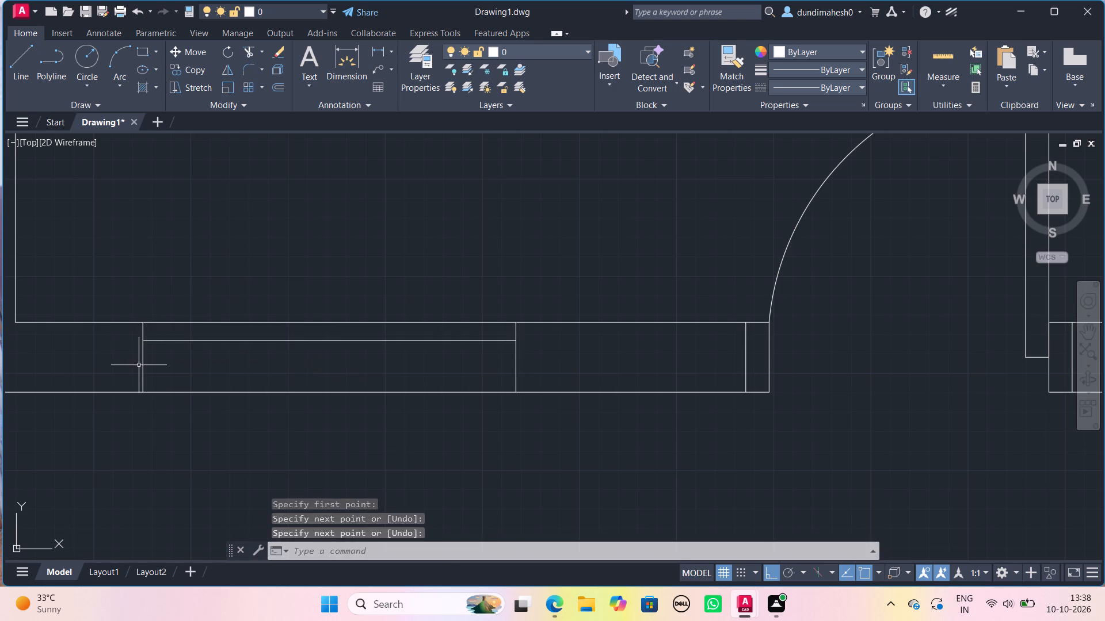
pyautogui.press('space')
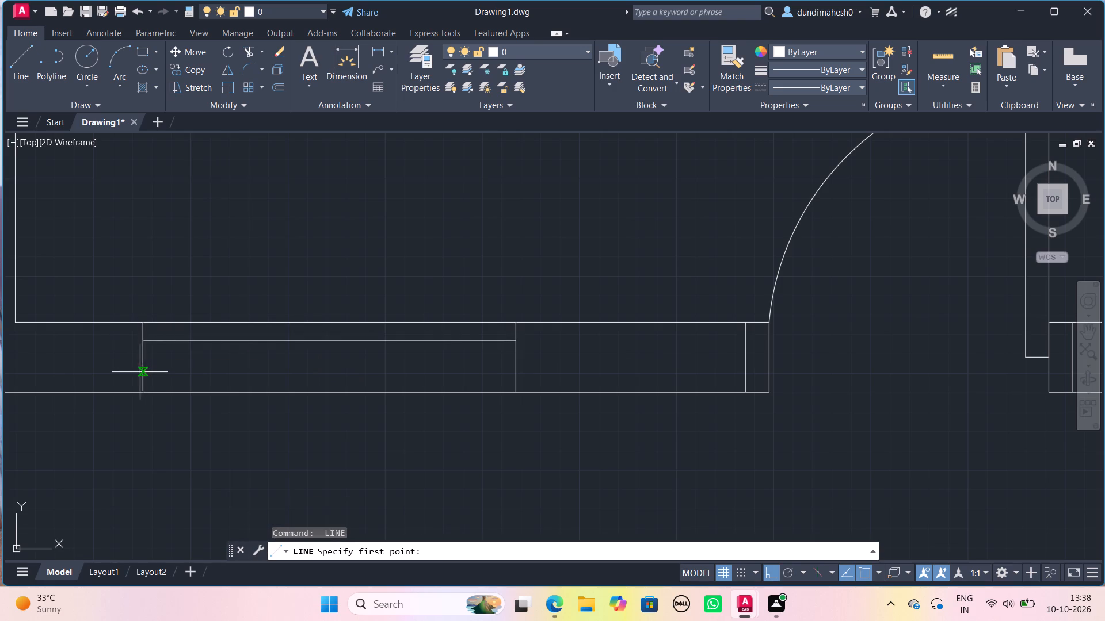
pyautogui.click(141, 373)
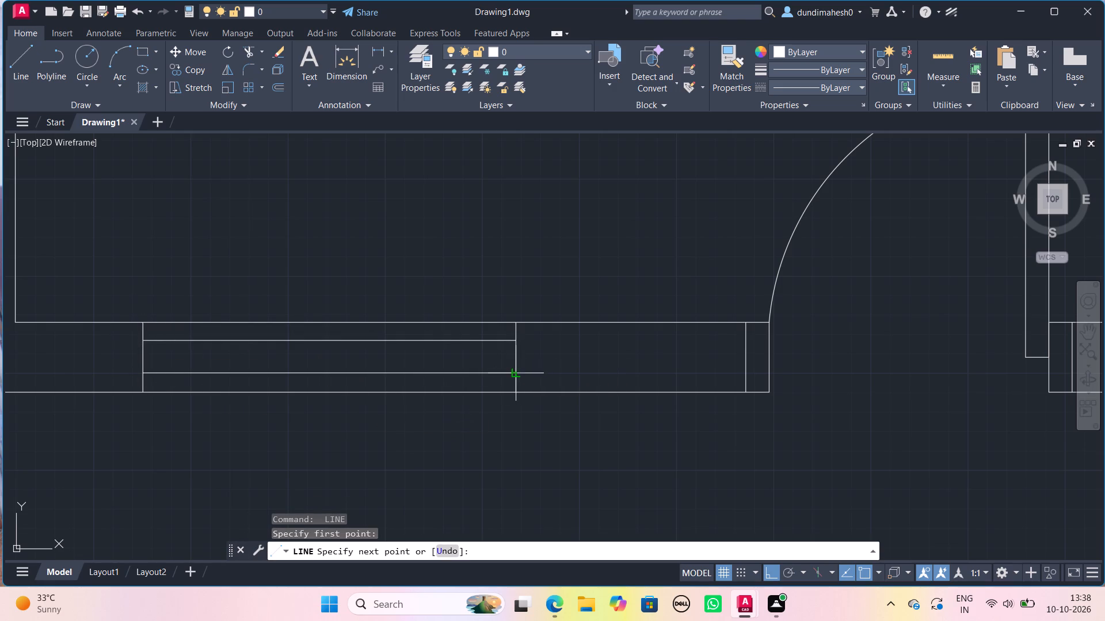
pyautogui.click(513, 371)
pyautogui.press('space')
# Draw two parallel east-west glazing lines between the jambs of the window east of the south entrance door, above the staircase area.
pyautogui.scroll(-2, 600, 410)
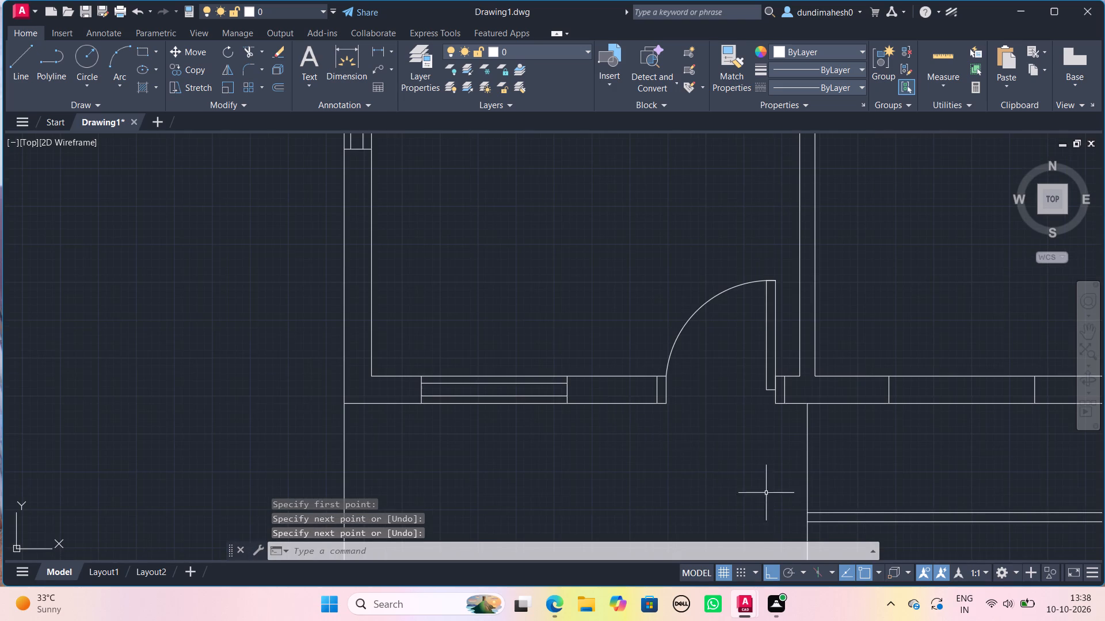
pyautogui.moveTo(772, 476); pyautogui.dragTo(475, 436, button='middle')
pyautogui.press('space')
pyautogui.scroll(1, 590, 352)
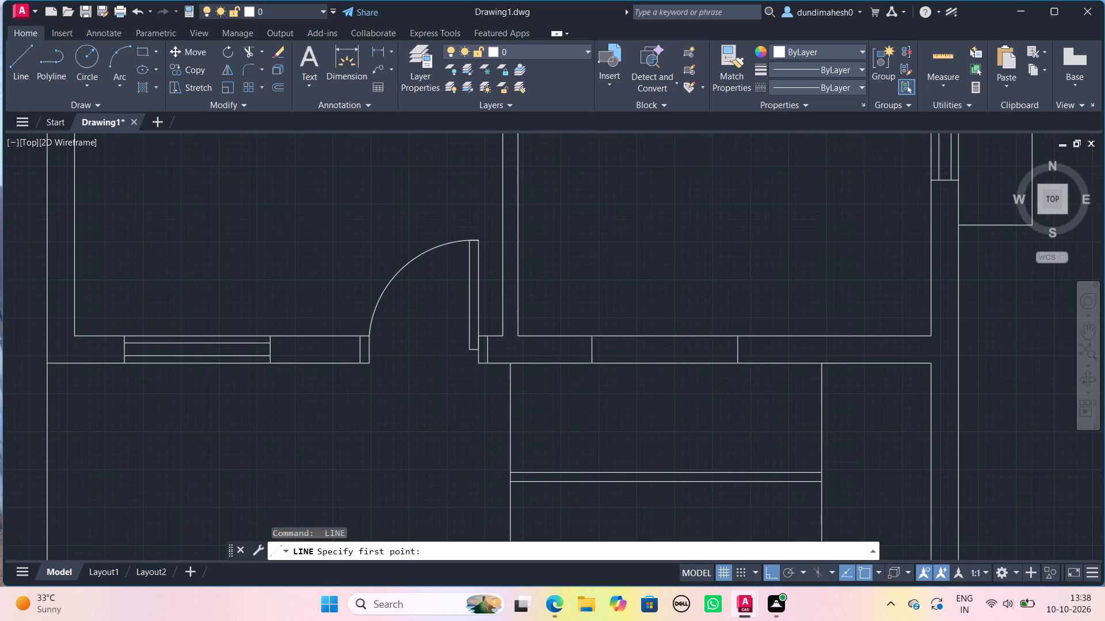
pyautogui.click(592, 340)
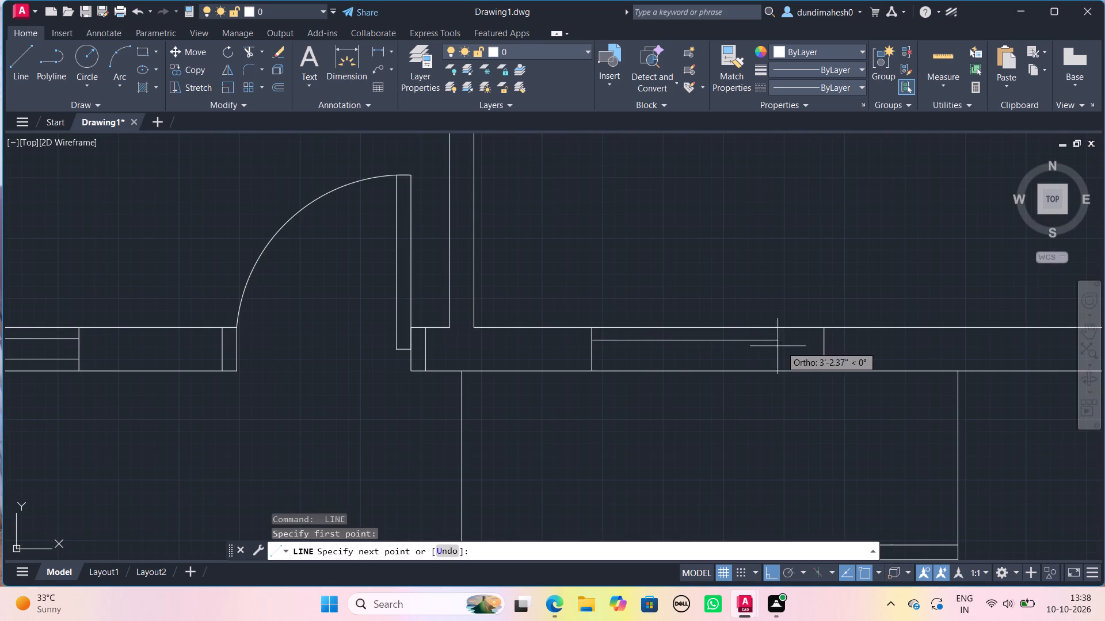
pyautogui.click(822, 341)
pyautogui.press('space')
pyautogui.press('space')
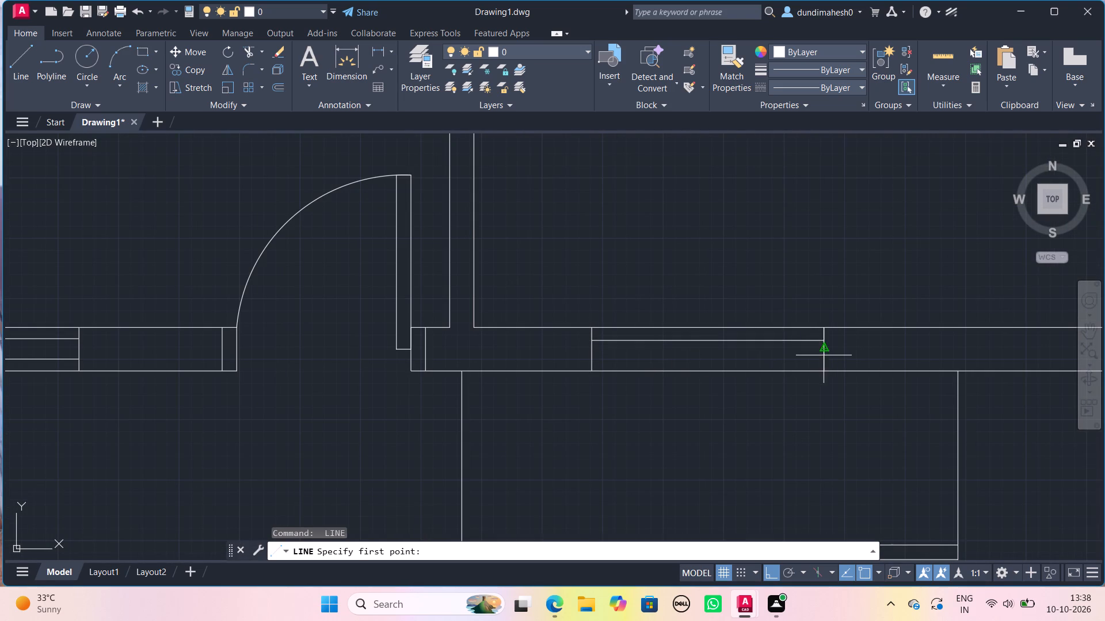
pyautogui.click(825, 358)
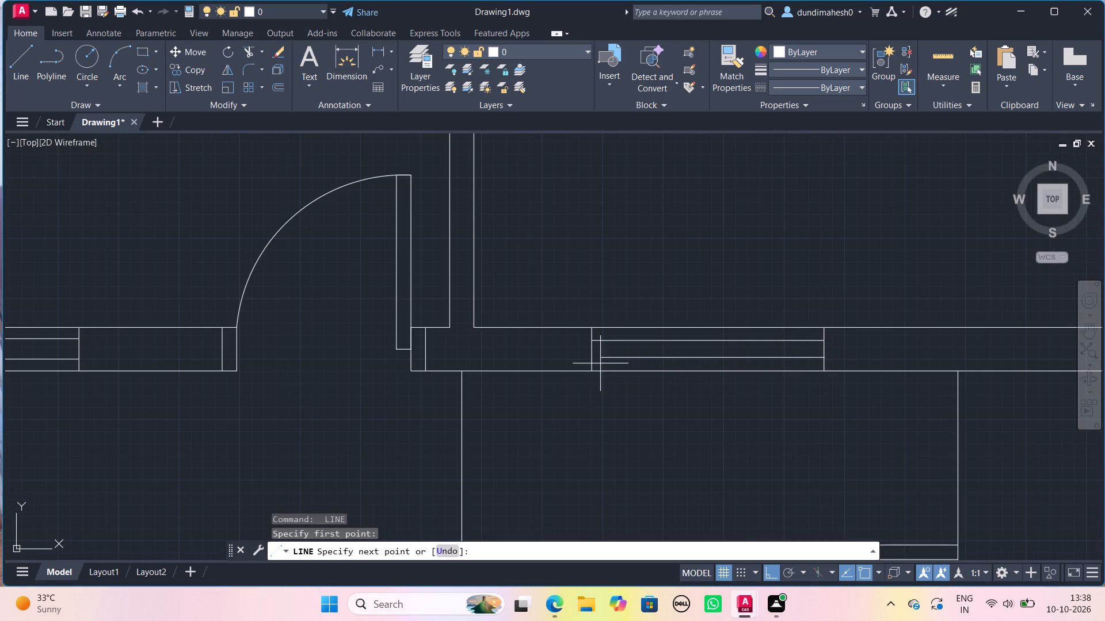
pyautogui.click(591, 359)
pyautogui.press('space')
# Draw two parallel east-west glazing lines between the jambs of the window in the southernmost outer wall, below the staircase area.
pyautogui.scroll(-3, 604, 389)
pyautogui.moveTo(641, 448); pyautogui.dragTo(623, 407, button='middle')
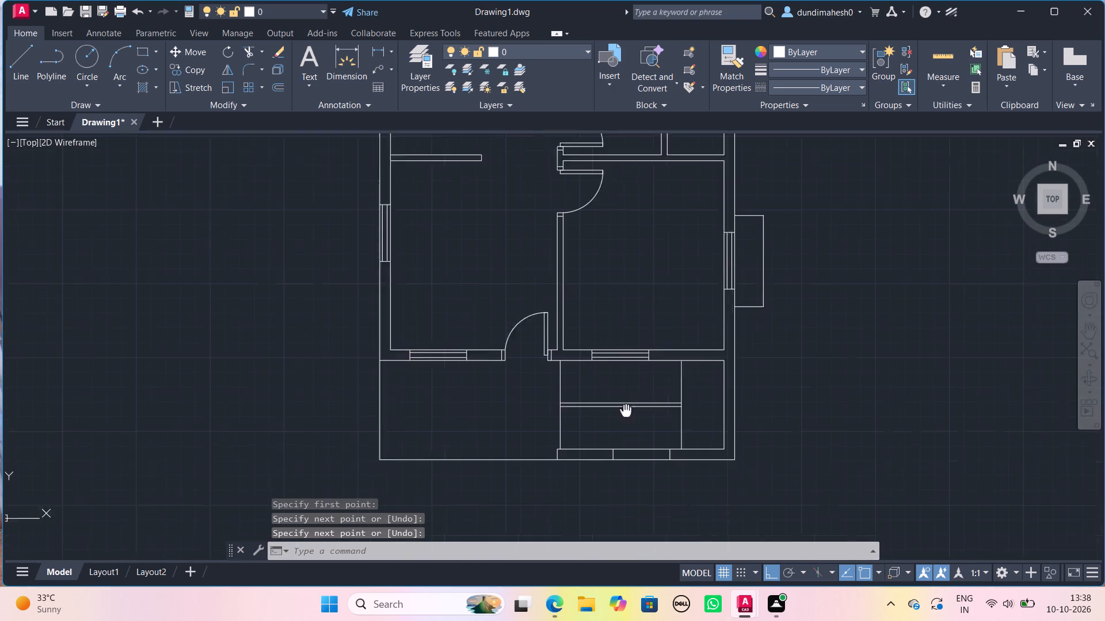
pyautogui.moveTo(623, 407); pyautogui.dragTo(617, 386, button='middle')
pyautogui.scroll(2, 626, 398)
pyautogui.press('space')
pyautogui.scroll(2, 631, 459)
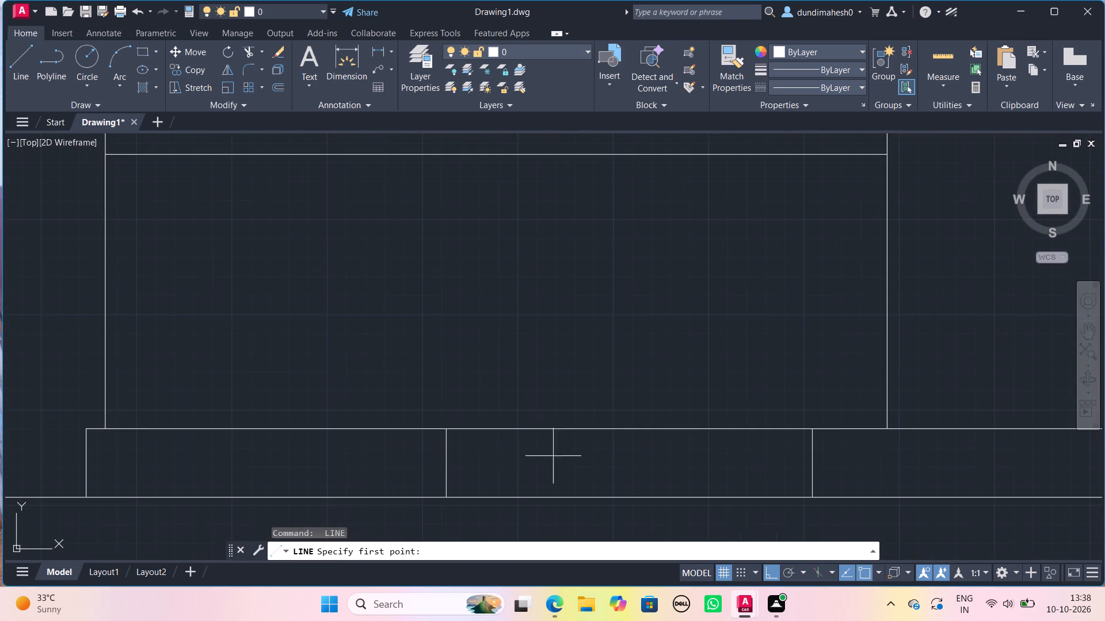
pyautogui.click(447, 448)
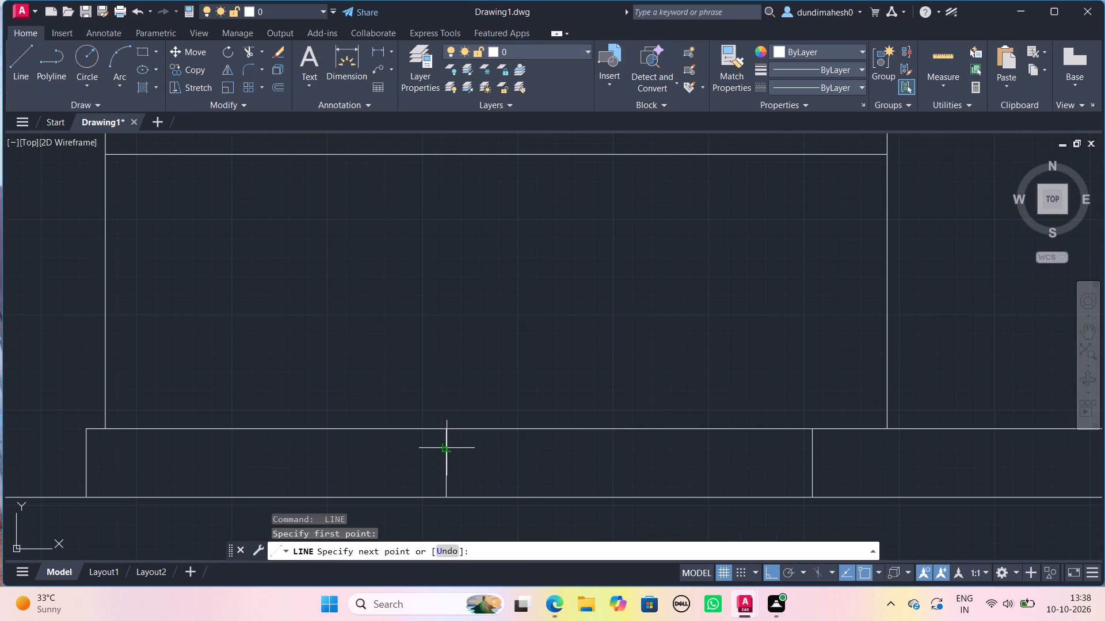
pyautogui.click(809, 449)
pyautogui.press('space')
pyautogui.press('space')
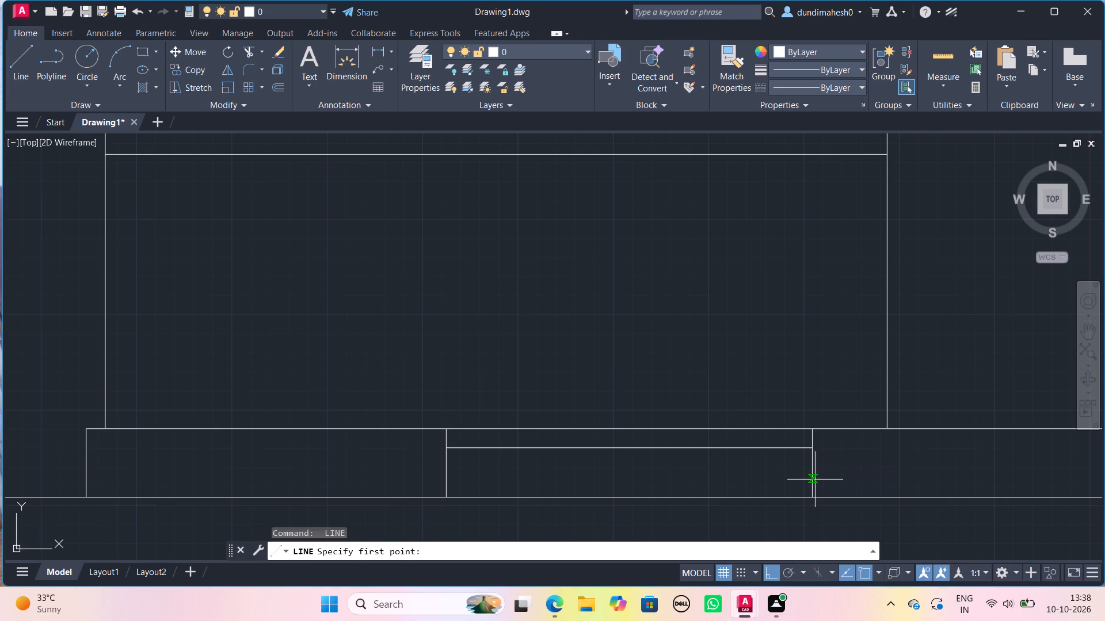
pyautogui.click(812, 483)
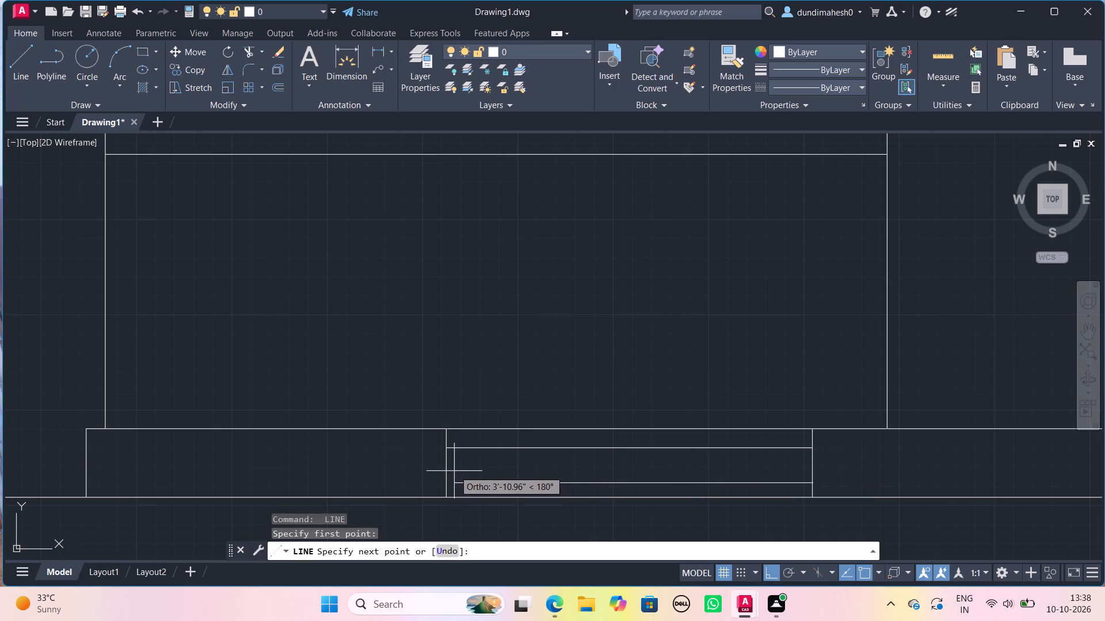
pyautogui.click(446, 481)
pyautogui.scroll(-2, 460, 485)
pyautogui.press('space')
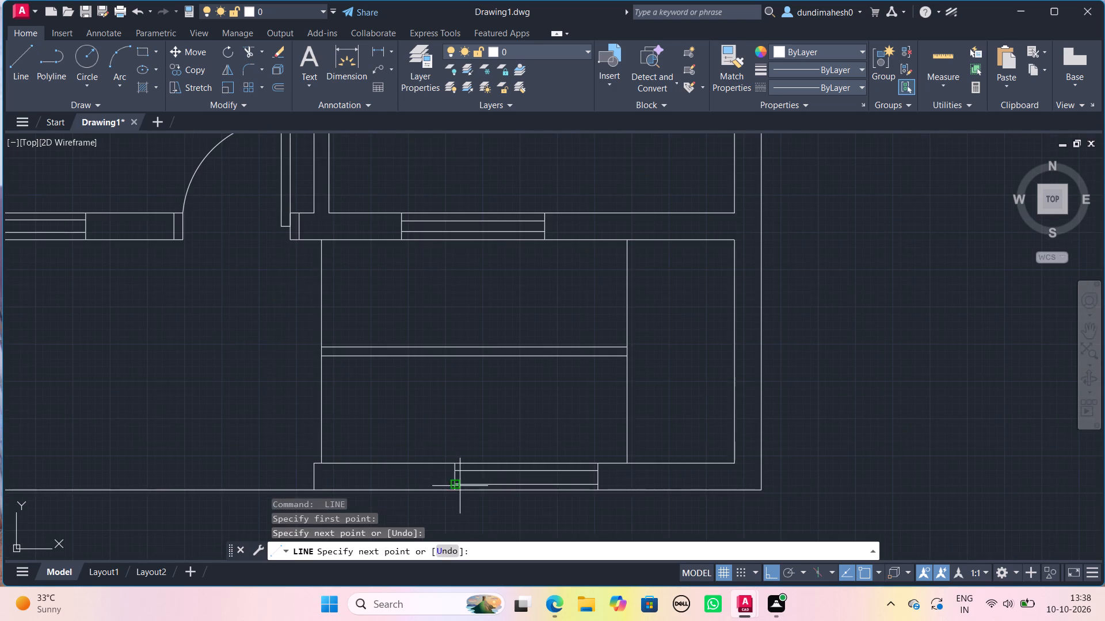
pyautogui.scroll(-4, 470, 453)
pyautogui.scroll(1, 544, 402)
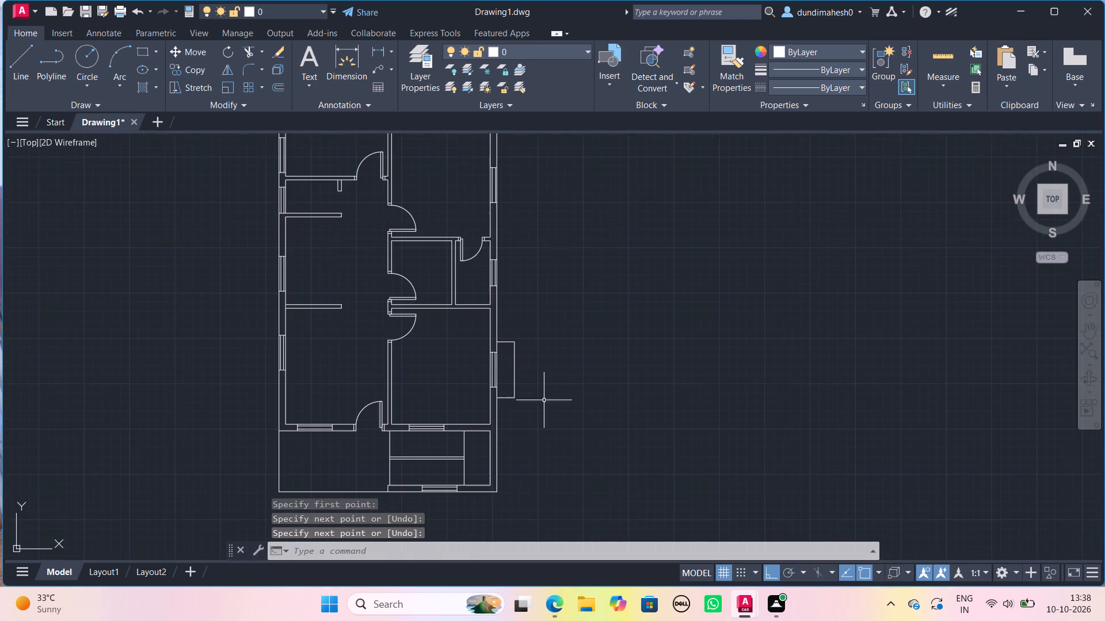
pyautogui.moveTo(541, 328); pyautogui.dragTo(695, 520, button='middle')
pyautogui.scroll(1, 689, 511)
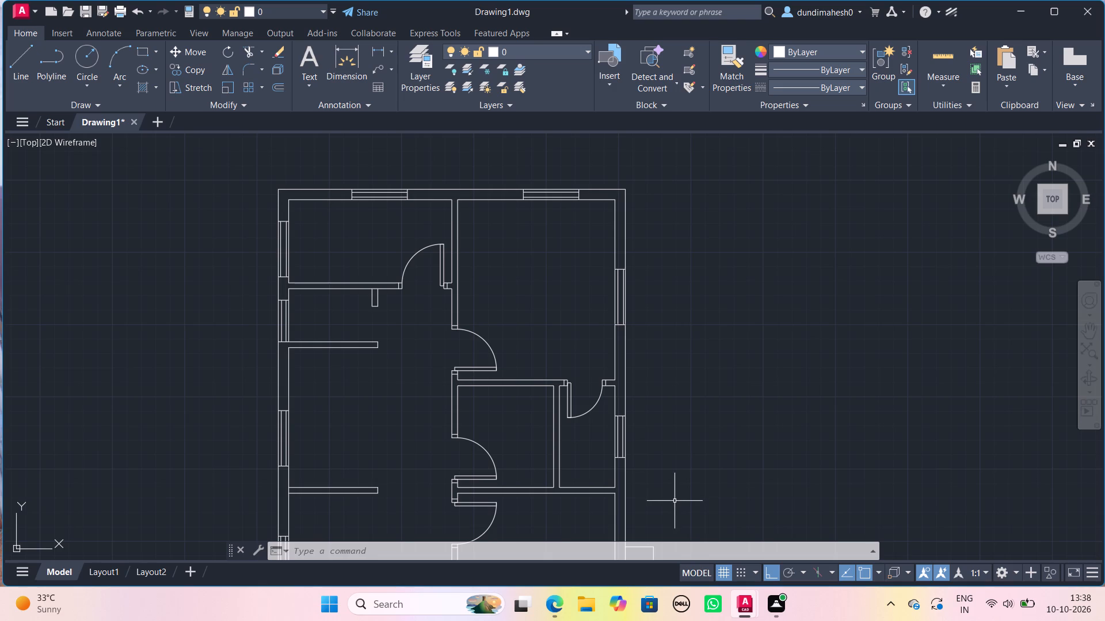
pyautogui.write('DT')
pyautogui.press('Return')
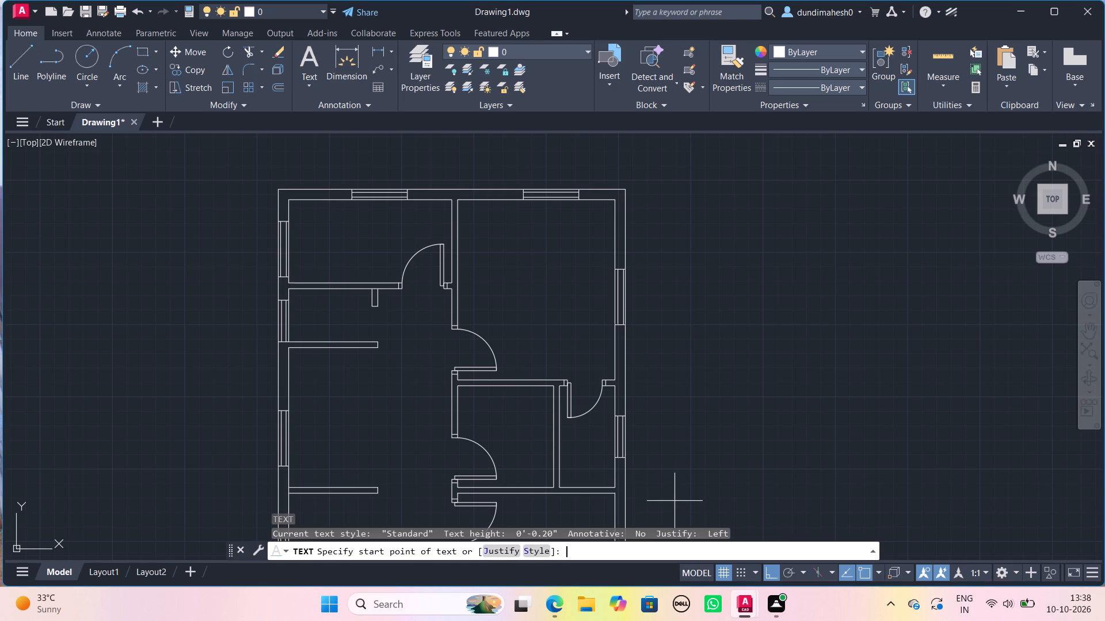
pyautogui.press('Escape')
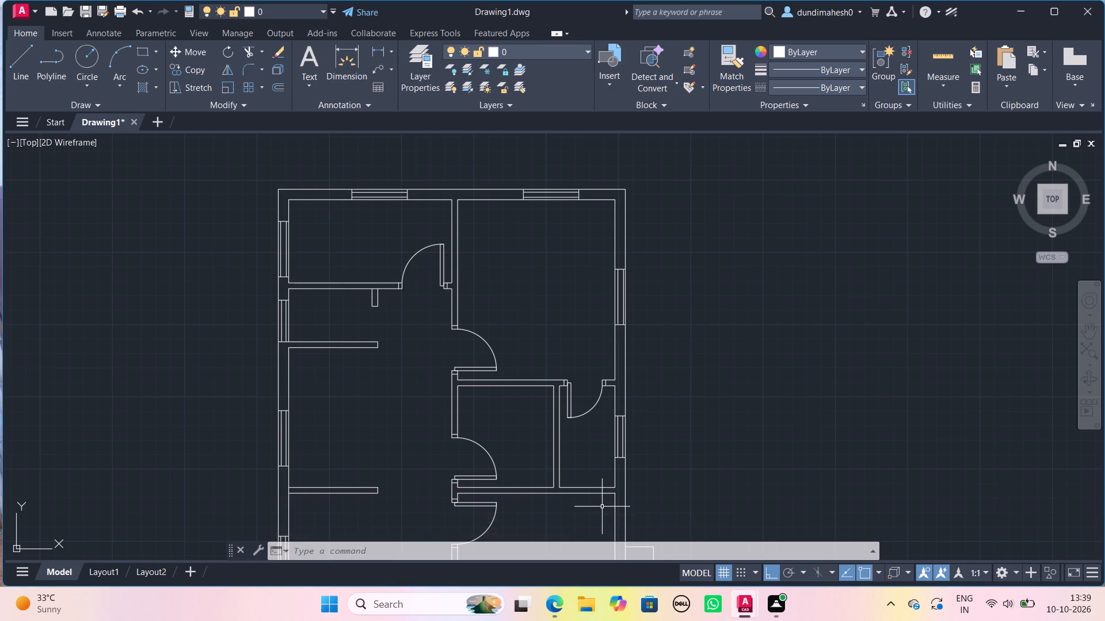
# Place center-justified single-line text "KITCHEN" in the northwest room with 8" height and 0 rotation.
pyautogui.write('DT')
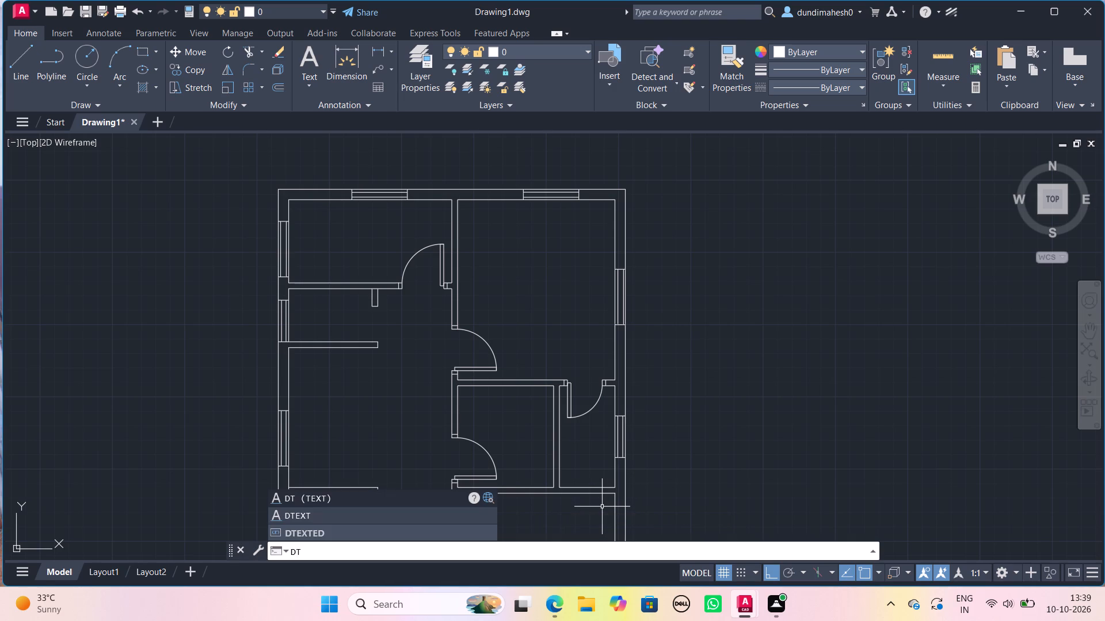
pyautogui.press('Return')
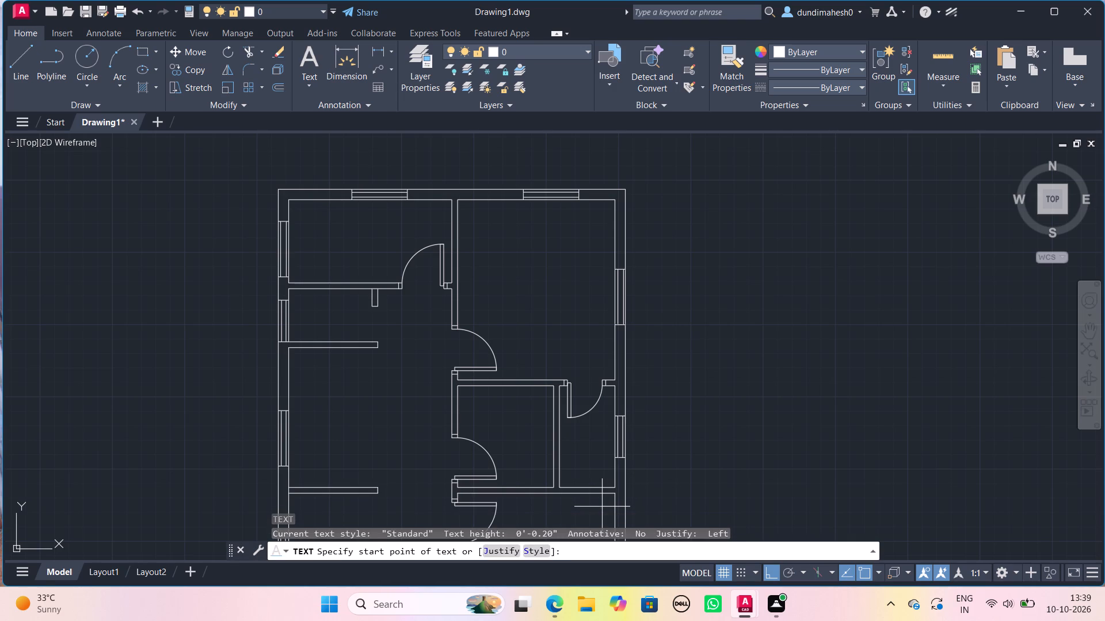
pyautogui.click(502, 546)
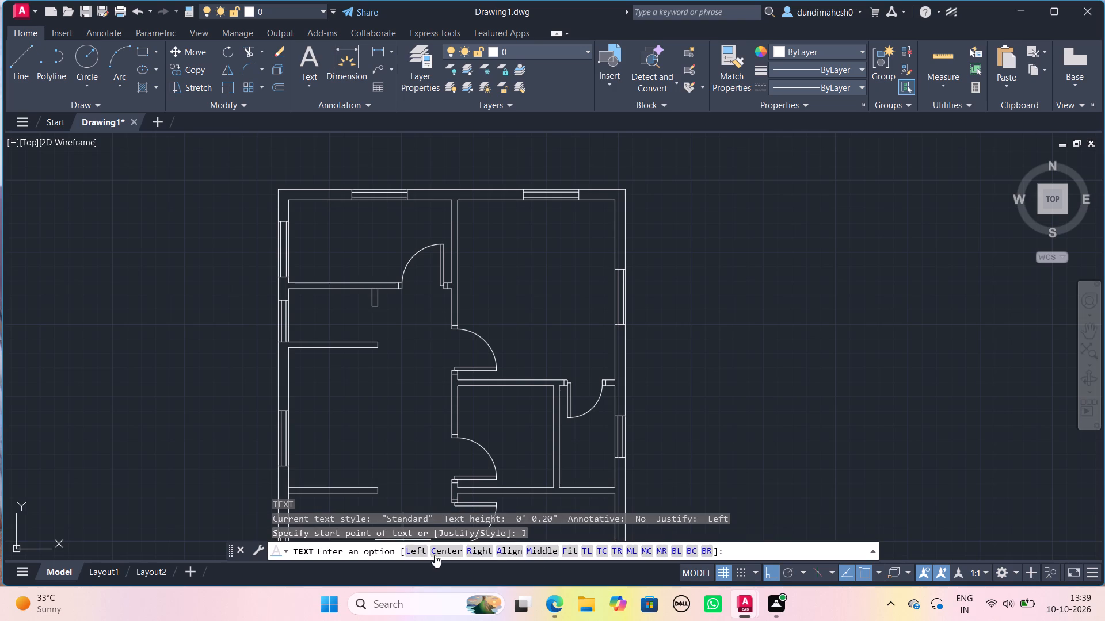
pyautogui.click(451, 553)
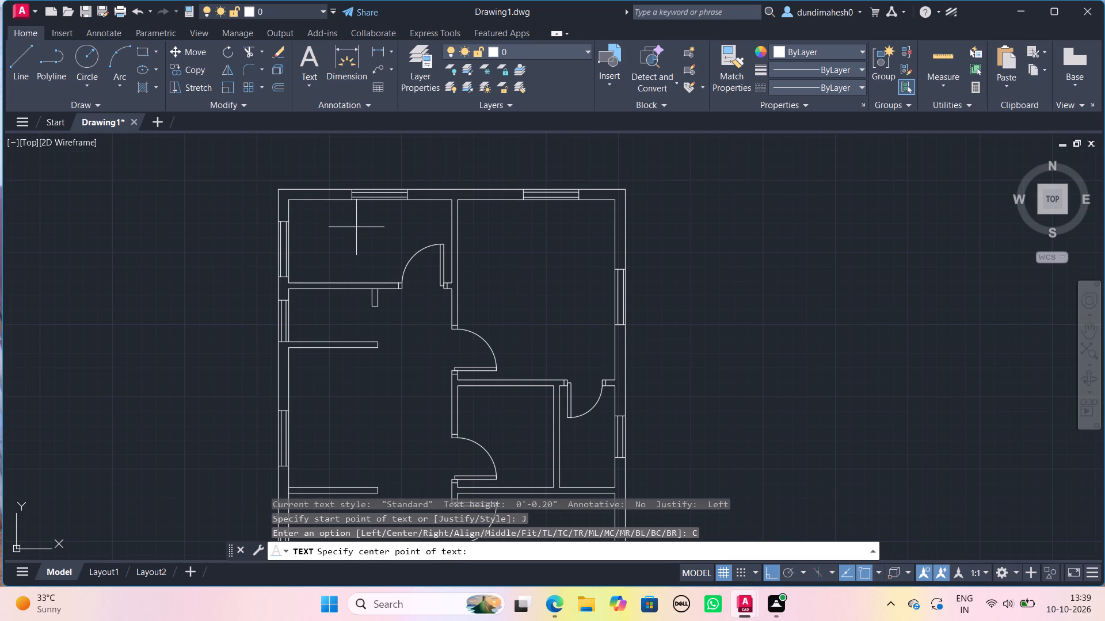
pyautogui.click(356, 227)
pyautogui.press('8')
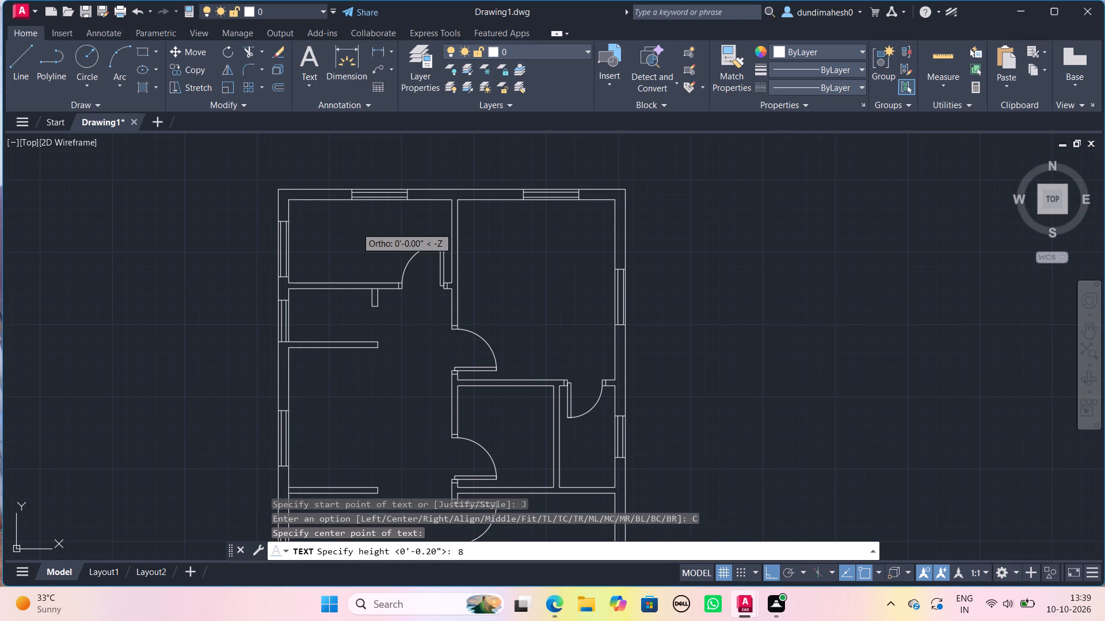
pyautogui.hotkey('shift', '"')
pyautogui.press('Return')
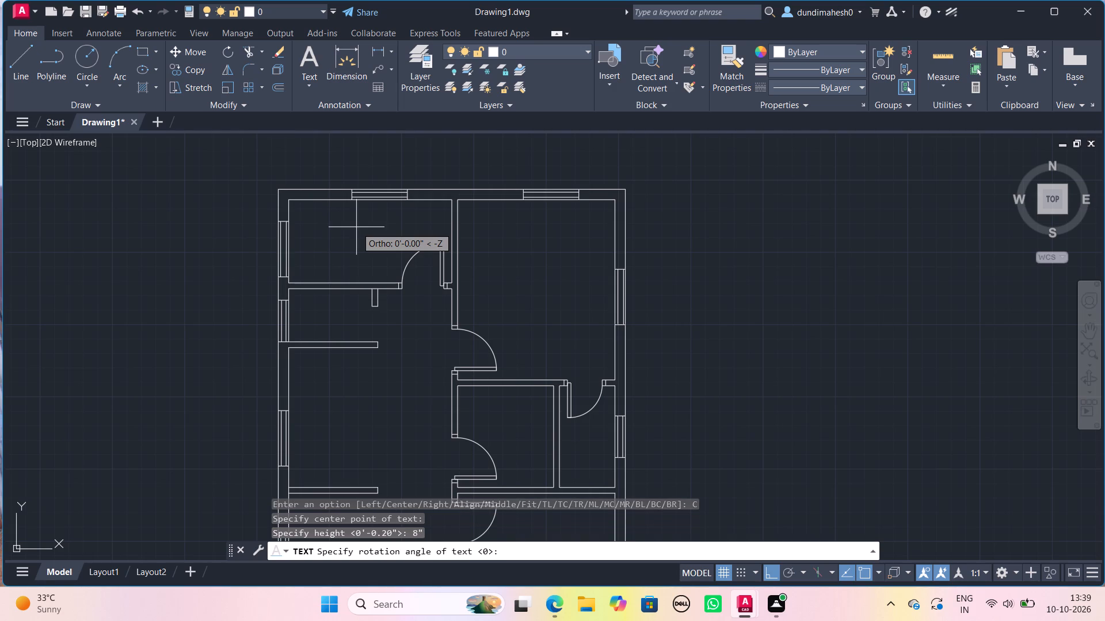
pyautogui.press('space')
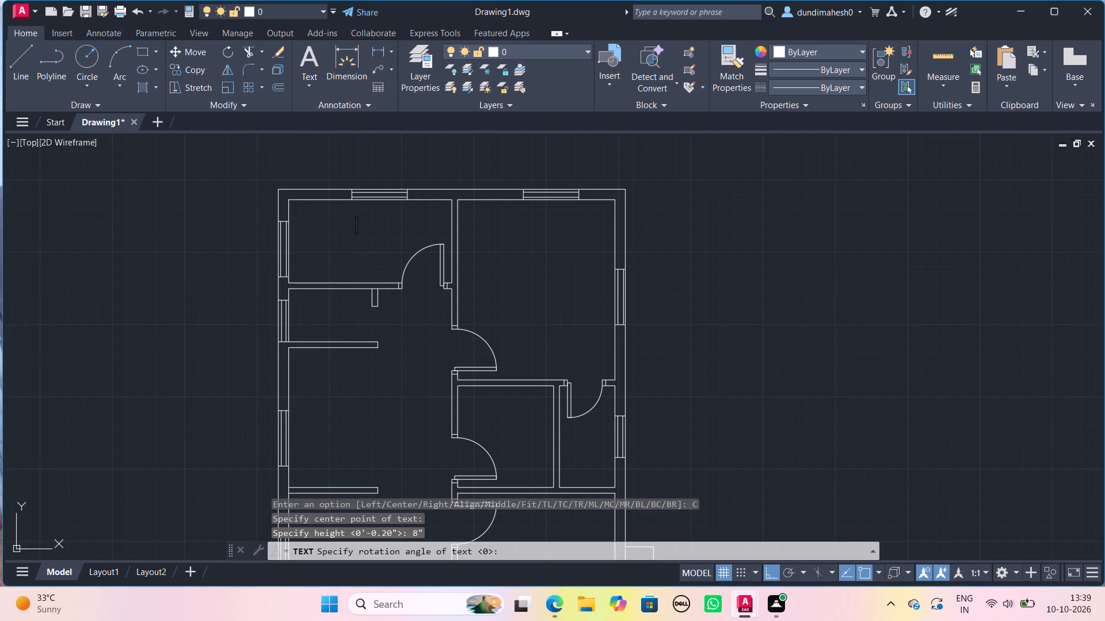
pyautogui.write('KITCHEN')
pyautogui.press('Return')
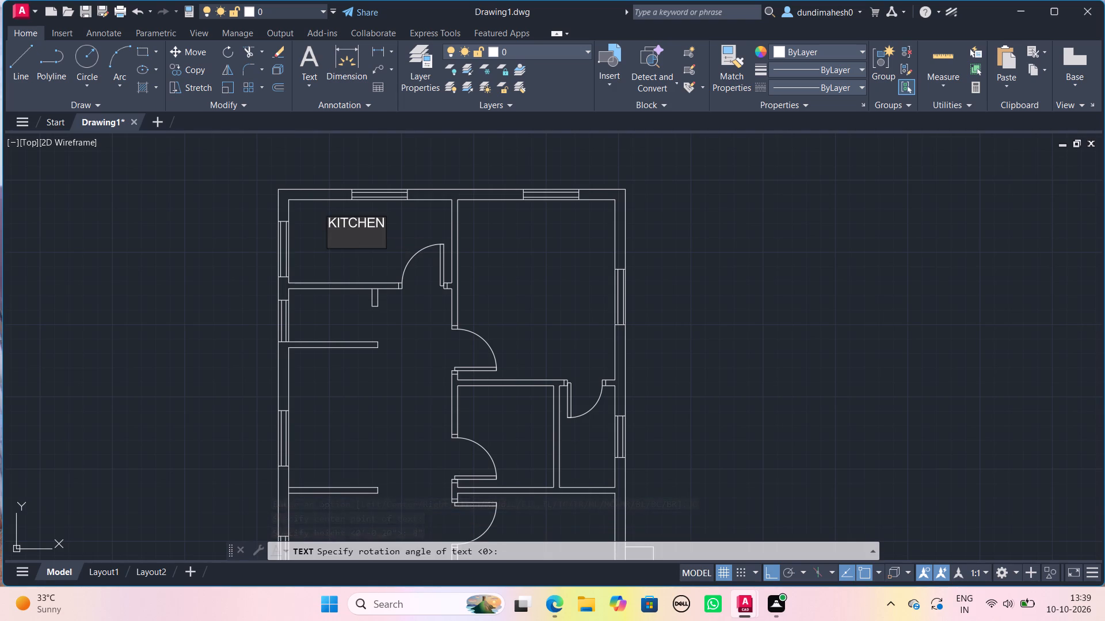
# Add the room size "11'9" X 6'" as a second text line under the KITCHEN label and finish the text.
pyautogui.write('11\'9"')
pyautogui.press('space')
pyautogui.write('X')
pyautogui.press('space')
pyautogui.write("6'")
pyautogui.press('Return')
pyautogui.press('Return')
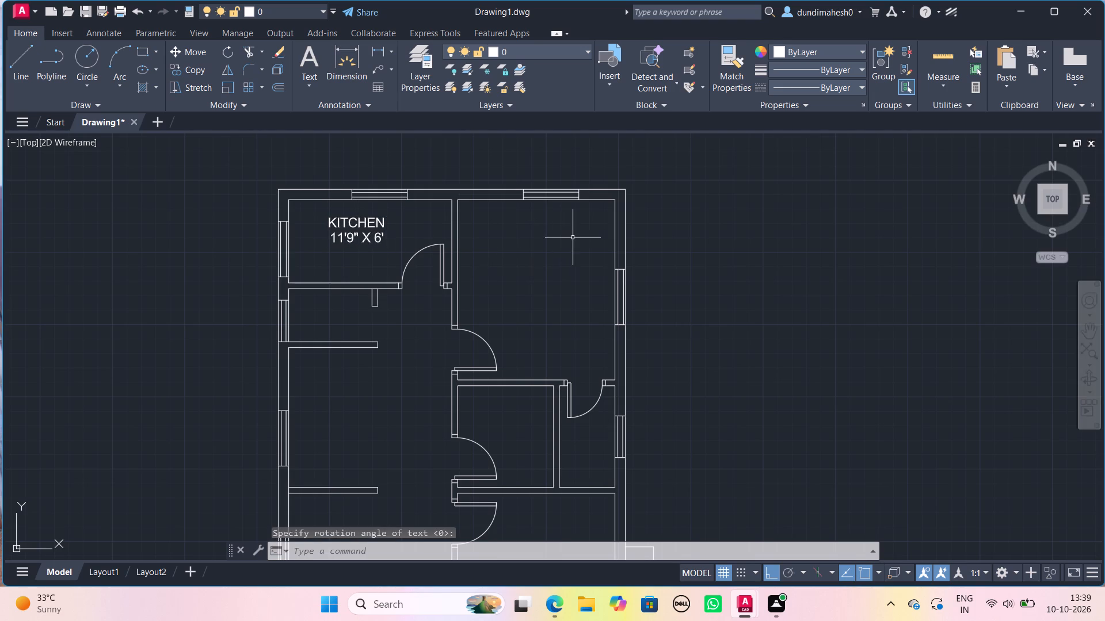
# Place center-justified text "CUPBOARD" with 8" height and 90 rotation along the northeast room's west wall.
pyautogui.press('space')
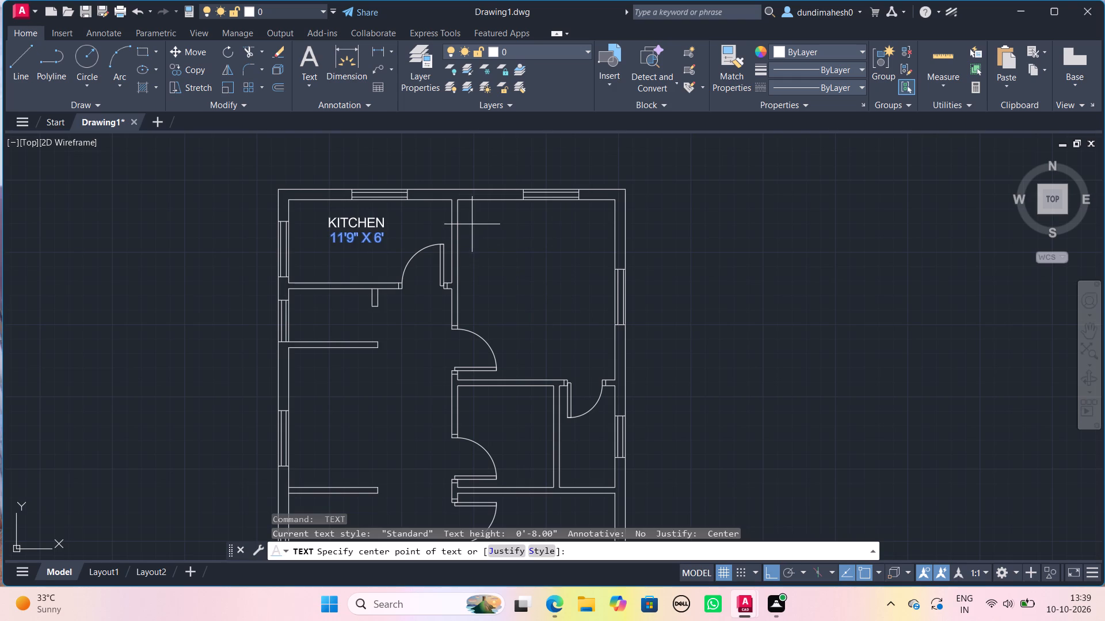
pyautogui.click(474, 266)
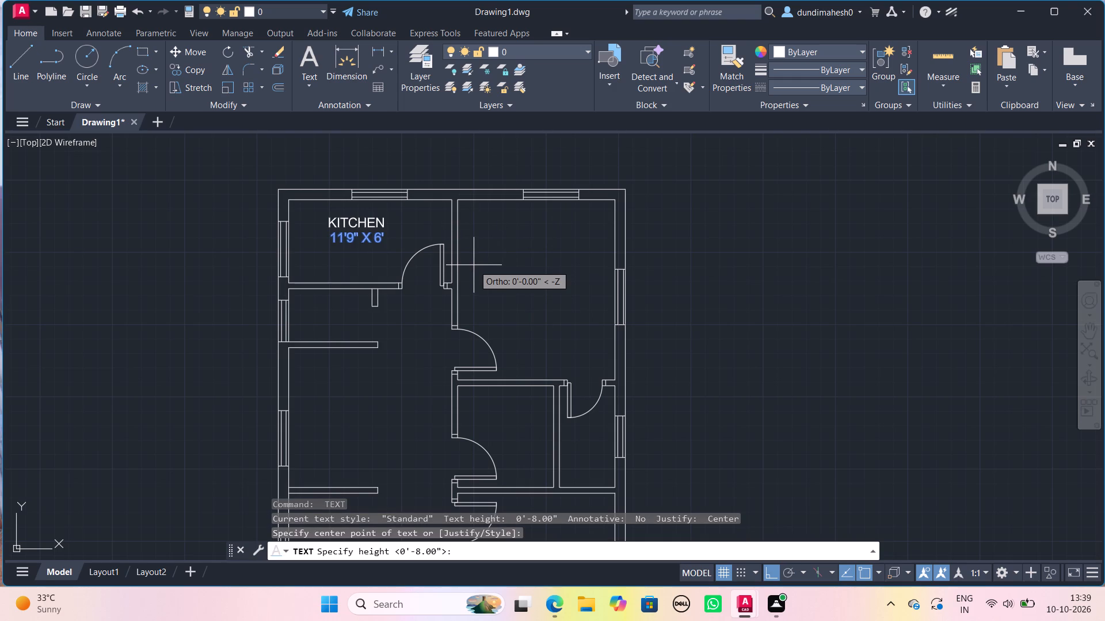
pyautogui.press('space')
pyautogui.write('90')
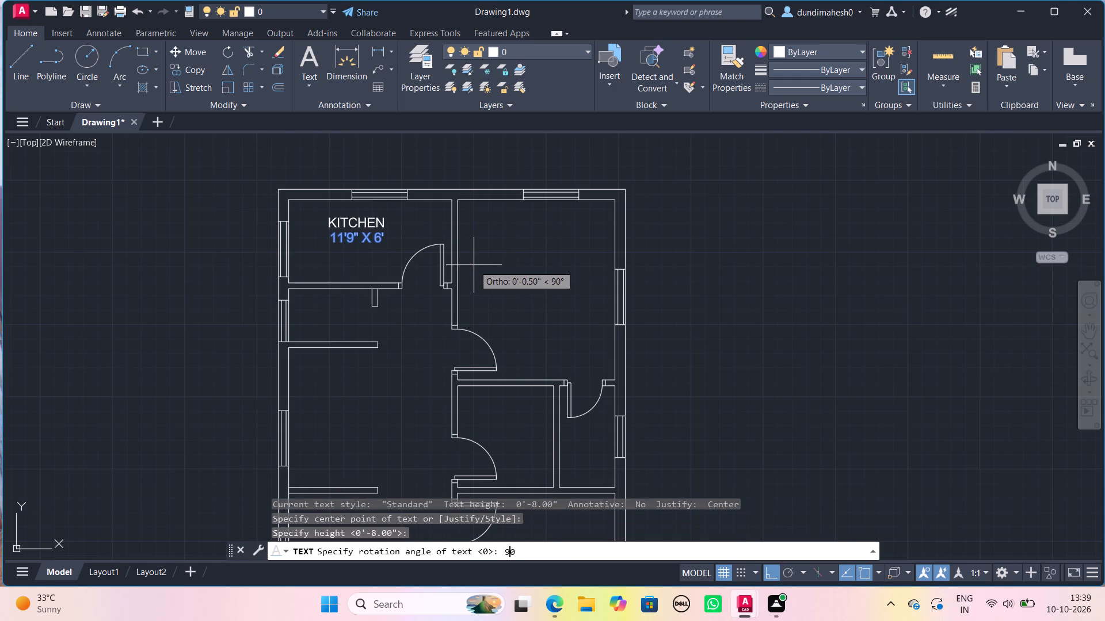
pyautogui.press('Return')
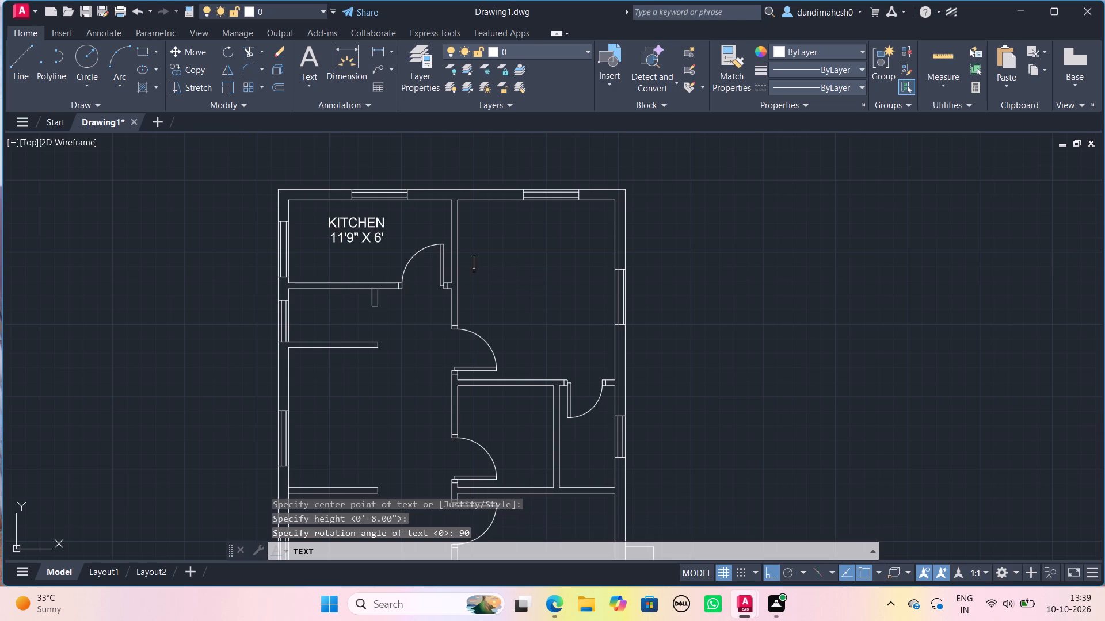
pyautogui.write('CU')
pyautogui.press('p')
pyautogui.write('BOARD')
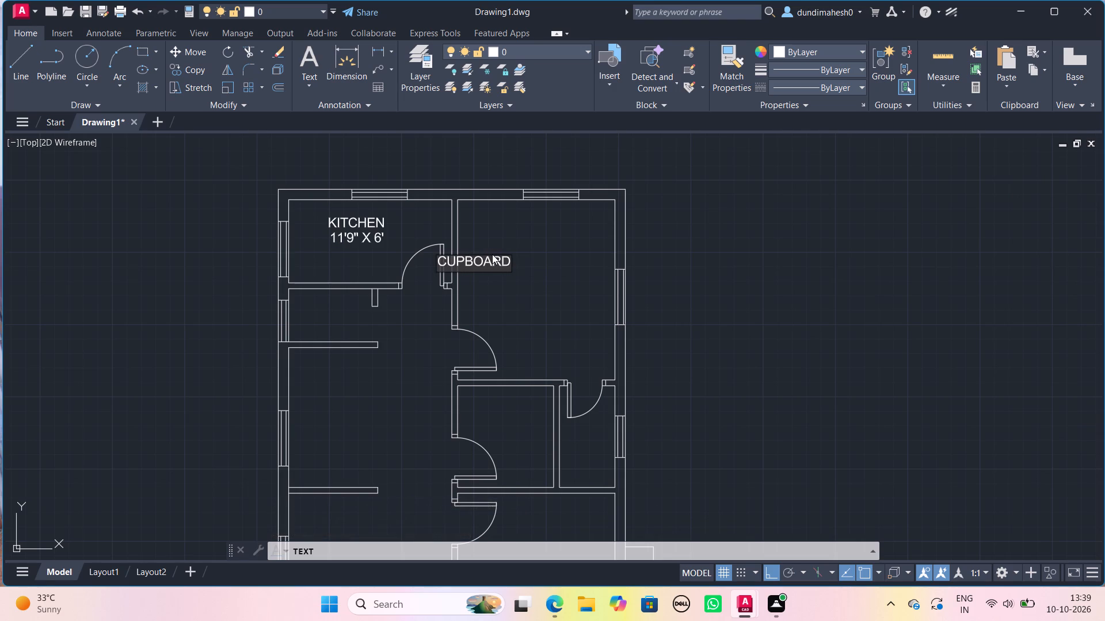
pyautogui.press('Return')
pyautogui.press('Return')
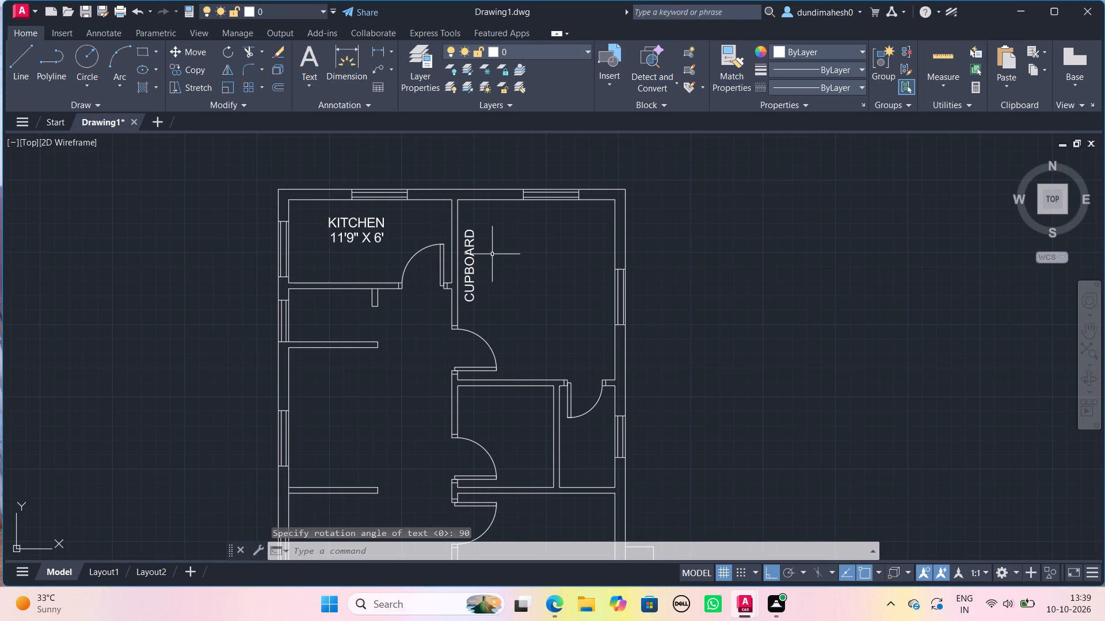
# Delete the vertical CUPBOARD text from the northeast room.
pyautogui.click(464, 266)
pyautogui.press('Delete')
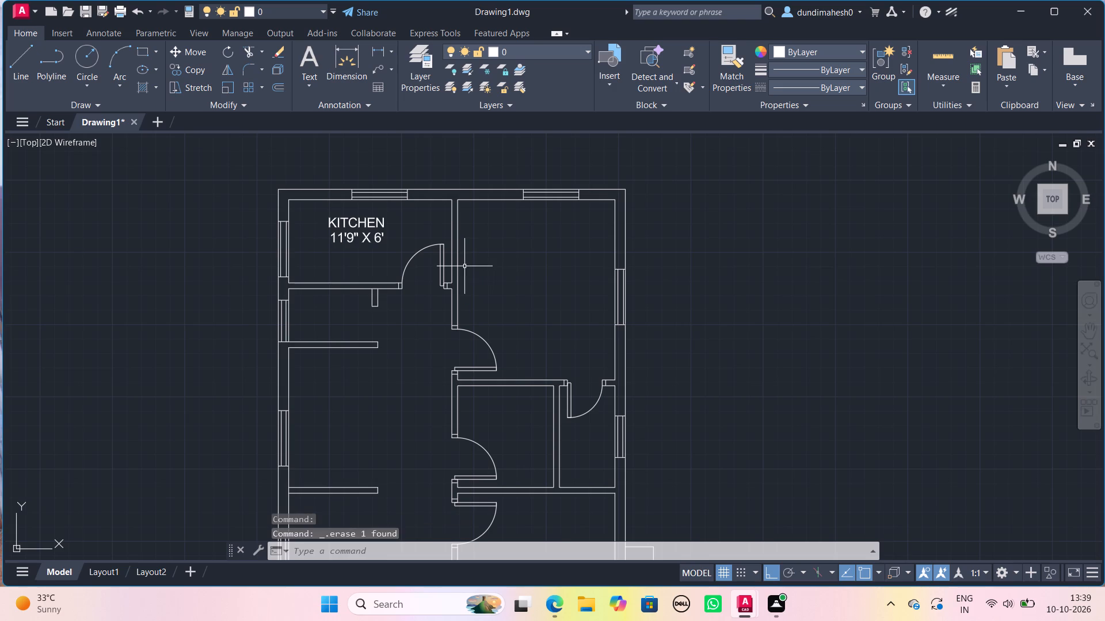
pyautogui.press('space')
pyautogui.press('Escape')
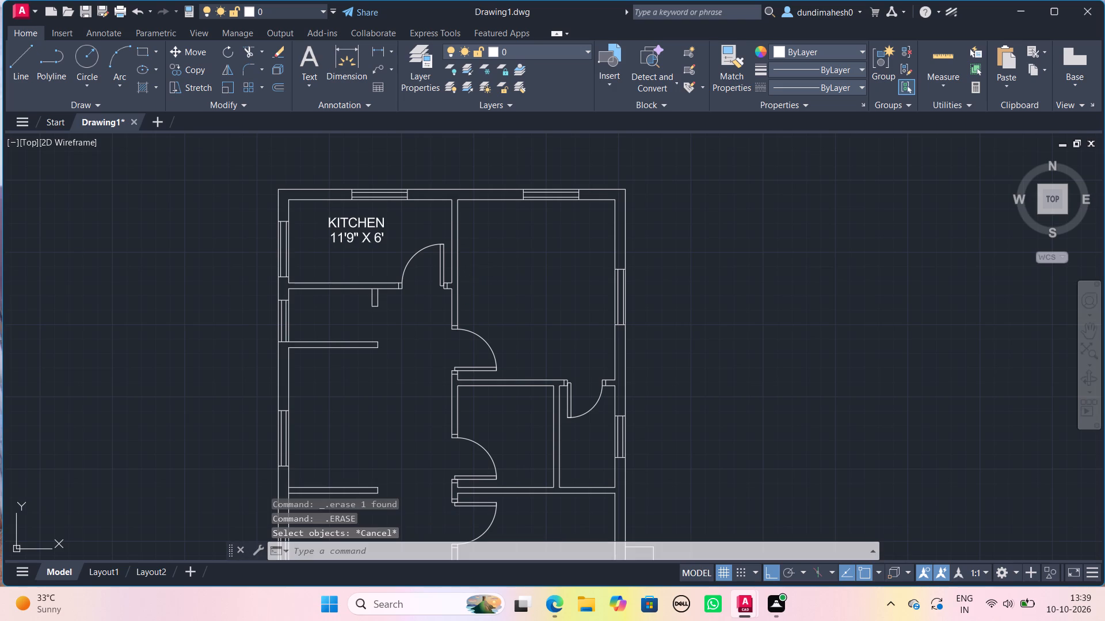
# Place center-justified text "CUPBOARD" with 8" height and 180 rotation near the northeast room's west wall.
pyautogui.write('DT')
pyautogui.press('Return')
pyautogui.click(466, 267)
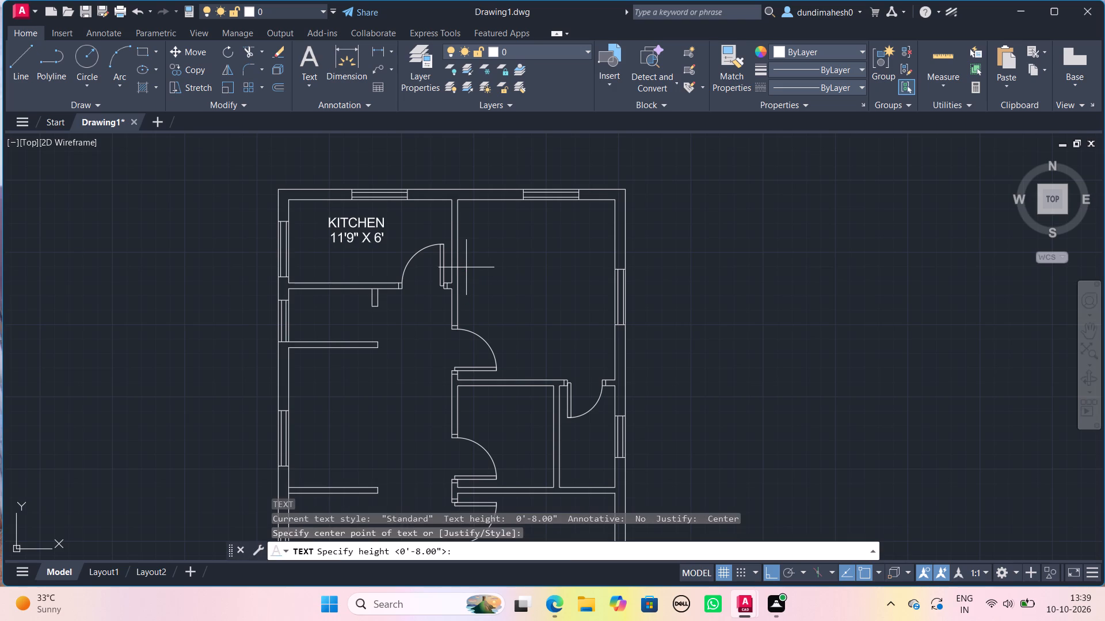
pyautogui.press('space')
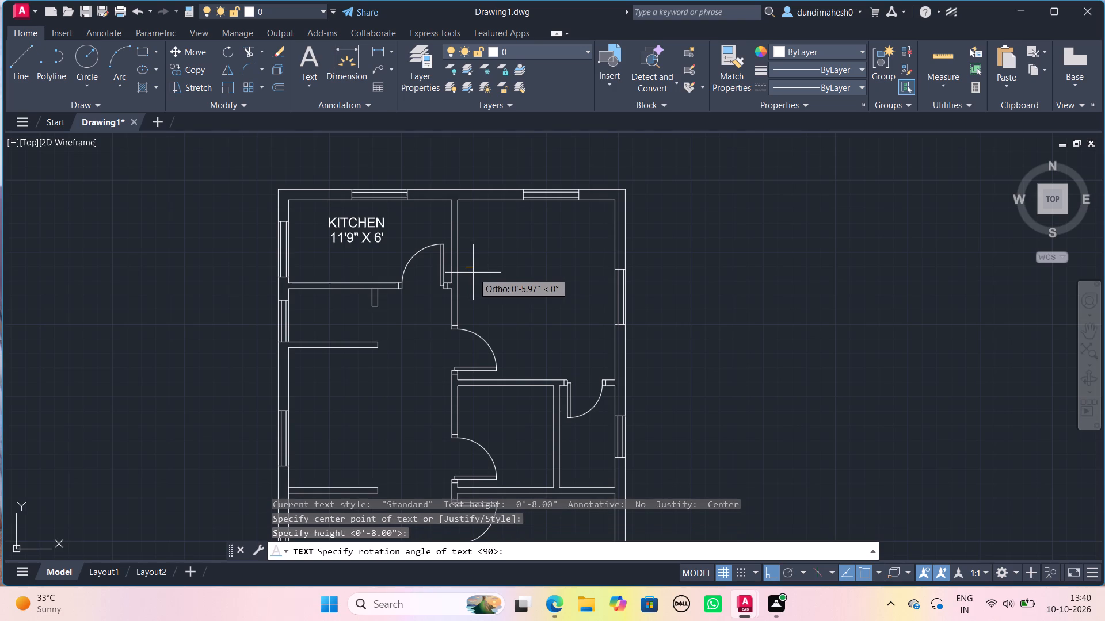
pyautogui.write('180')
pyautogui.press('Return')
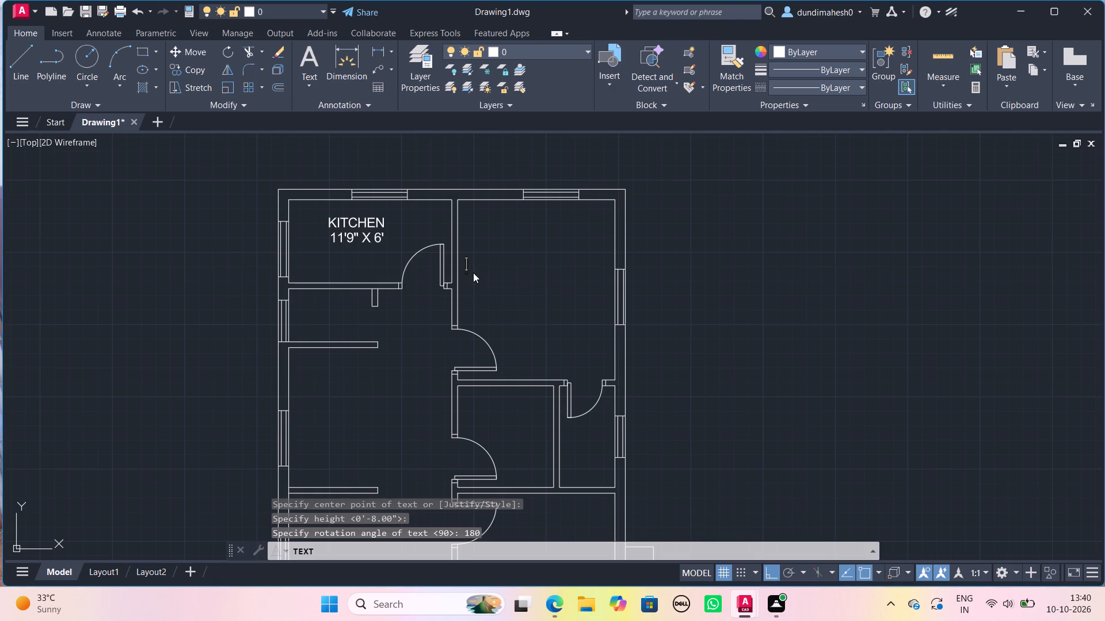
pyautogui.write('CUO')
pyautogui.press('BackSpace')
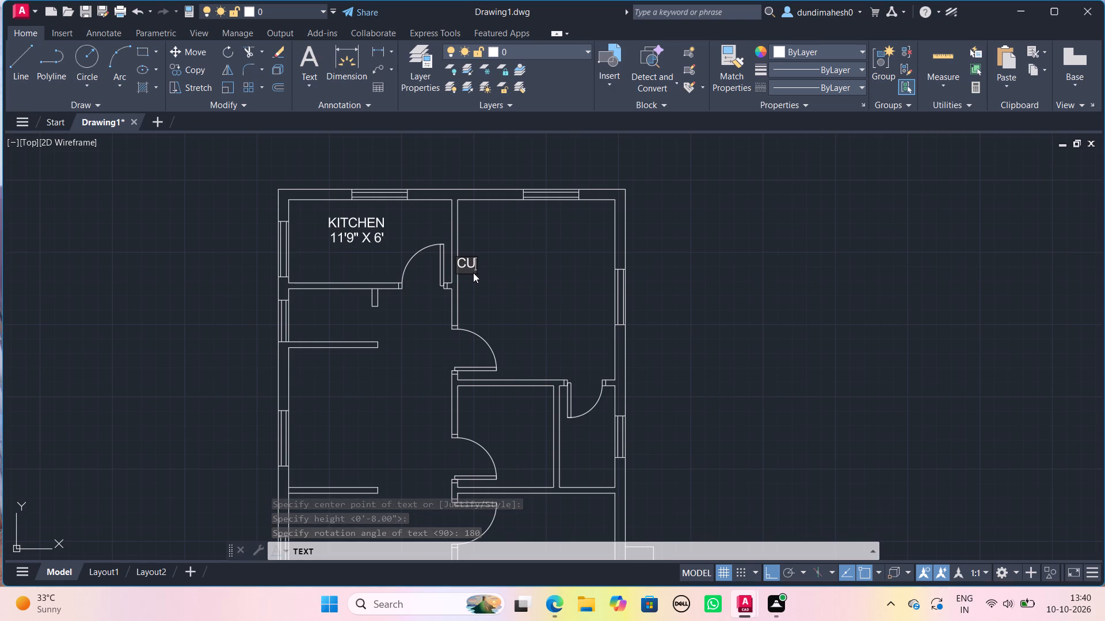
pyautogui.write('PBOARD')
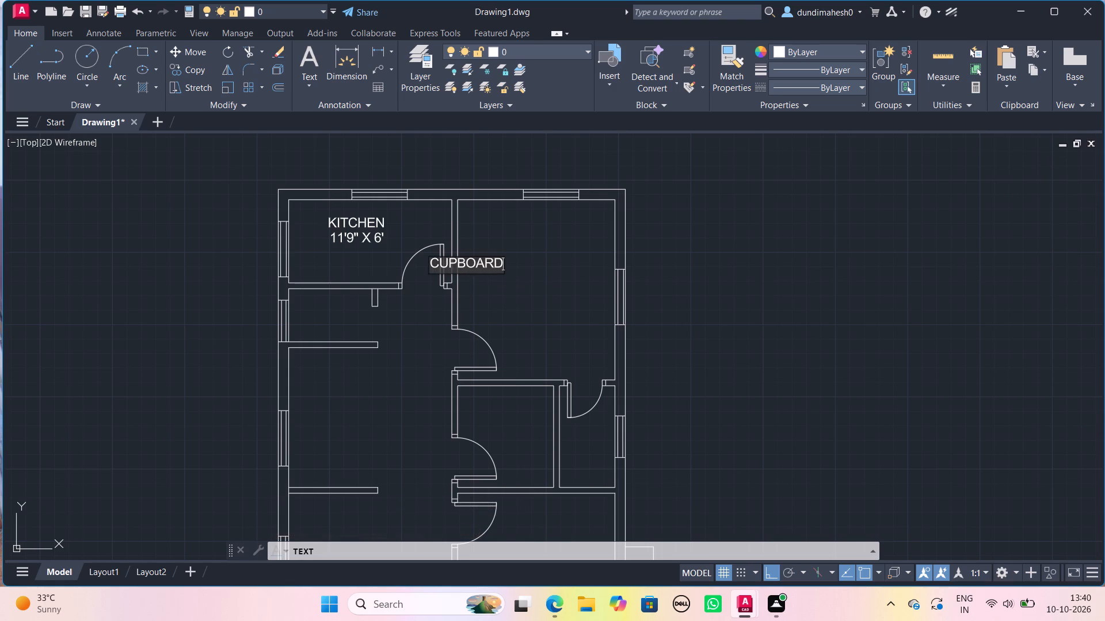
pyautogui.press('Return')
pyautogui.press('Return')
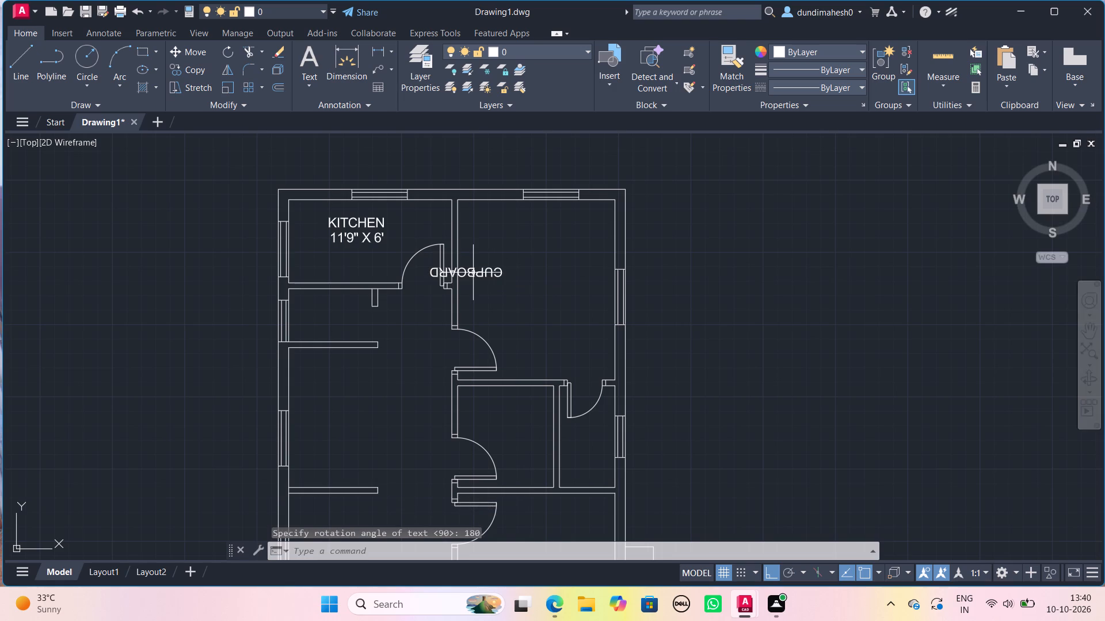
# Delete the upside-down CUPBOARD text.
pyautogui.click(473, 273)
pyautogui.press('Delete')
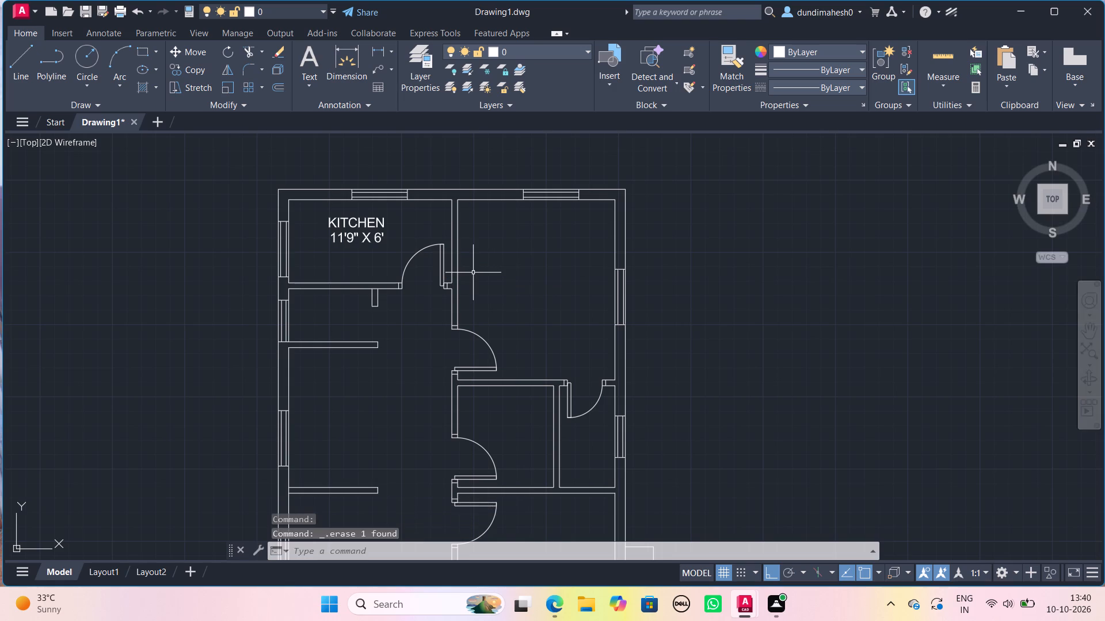
# Place center-justified text "CUPBOARD" with 8" height and 360 rotation near the northeast room's west wall.
pyautogui.write('DT')
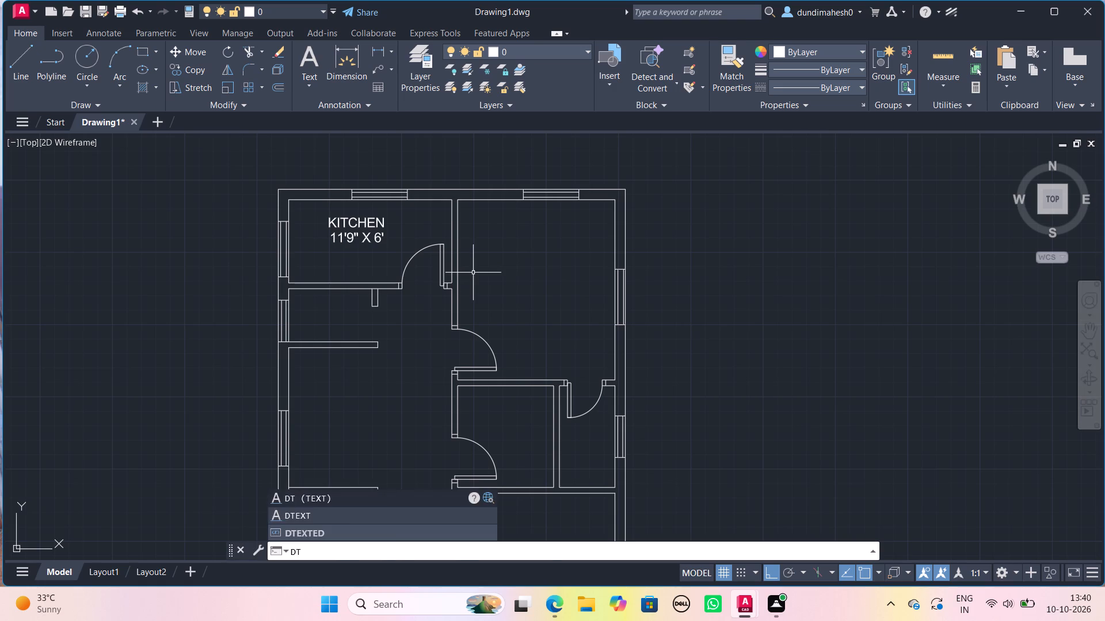
pyautogui.press('Return')
pyautogui.click(471, 271)
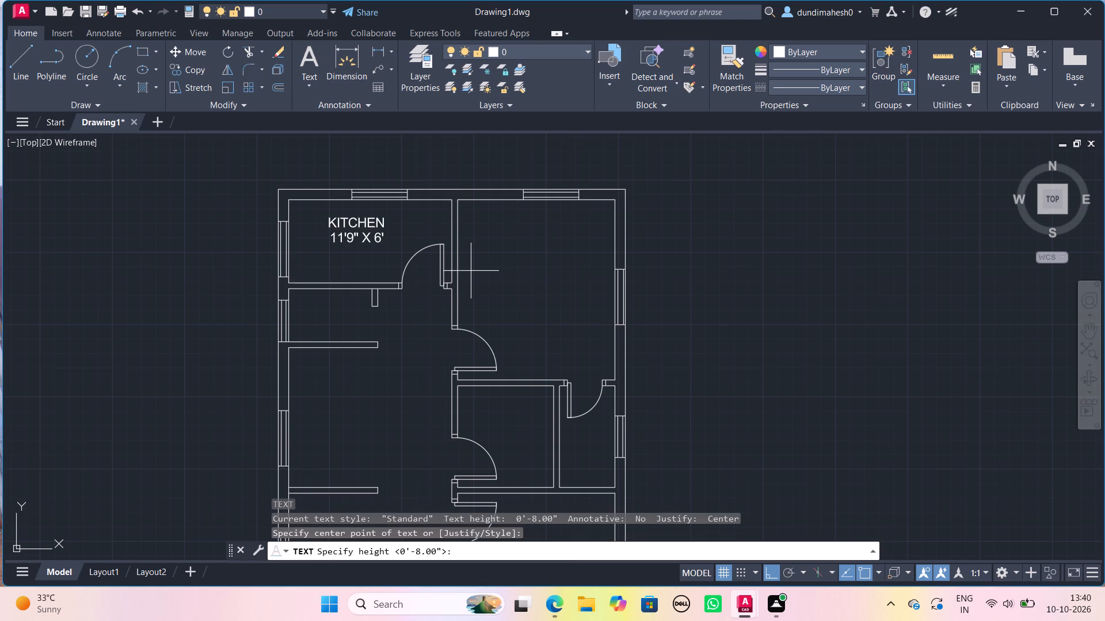
pyautogui.press('space')
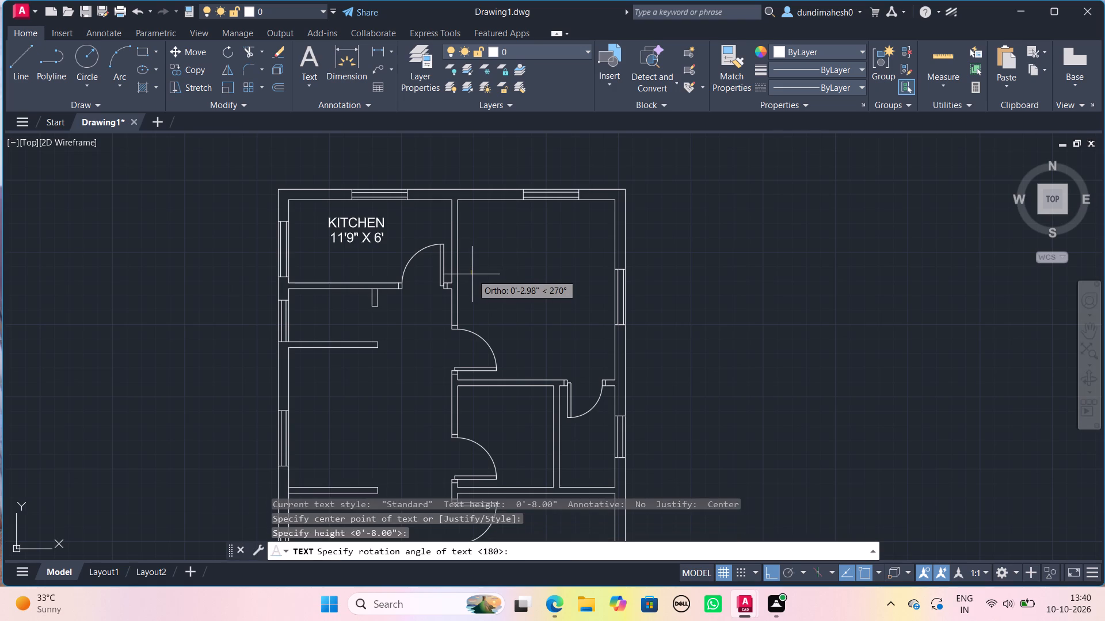
pyautogui.write('360')
pyautogui.press('Return')
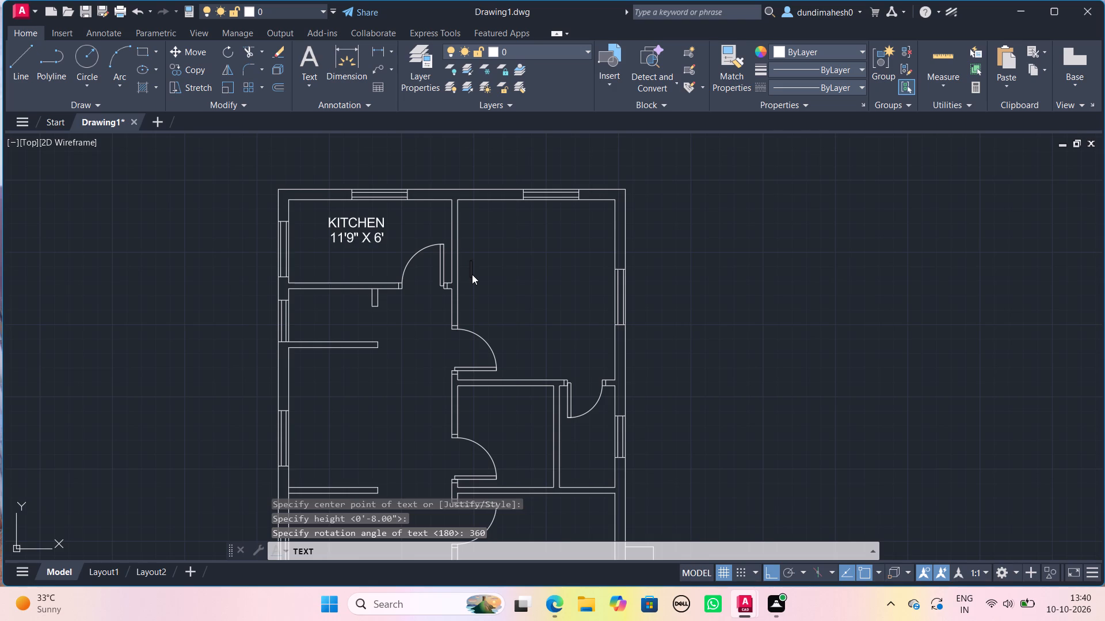
pyautogui.write('CUPBO')
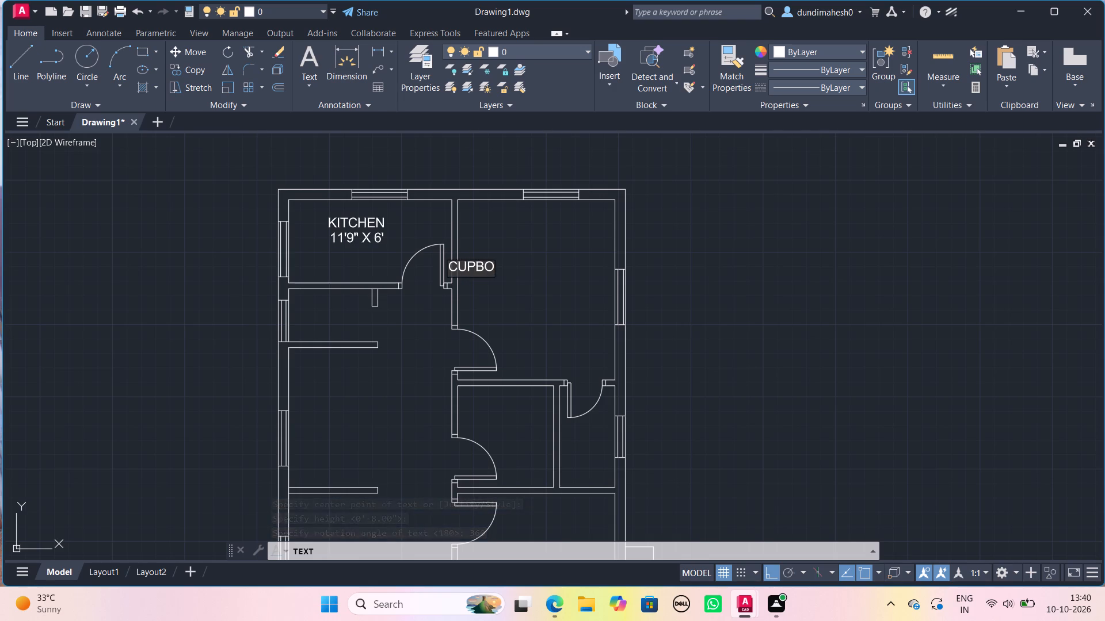
pyautogui.write('ARD')
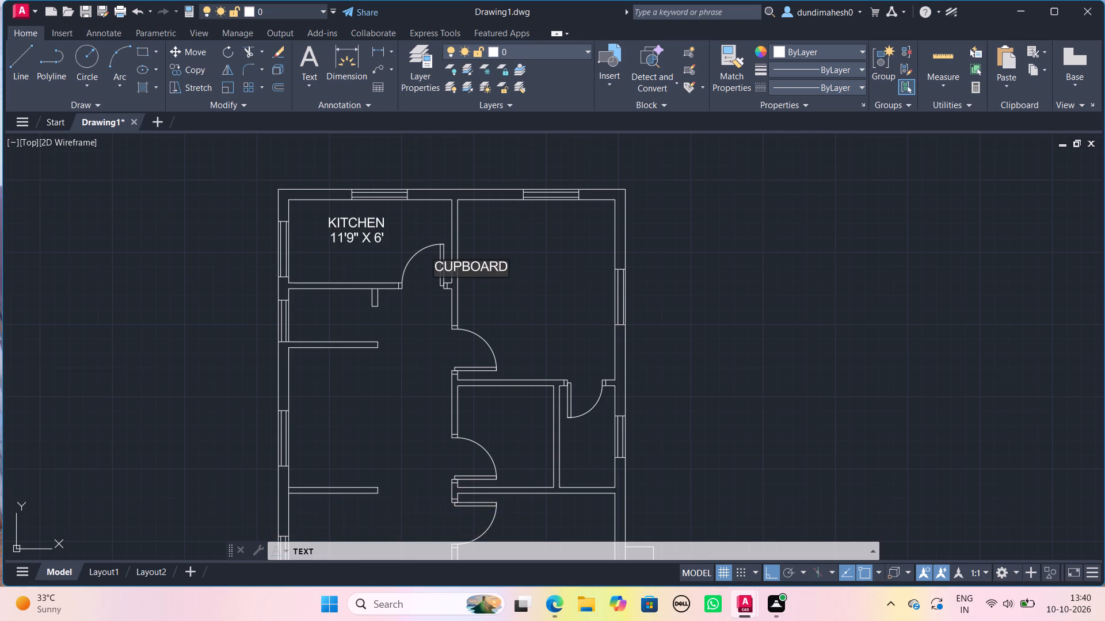
pyautogui.press('Return')
pyautogui.press('Return')
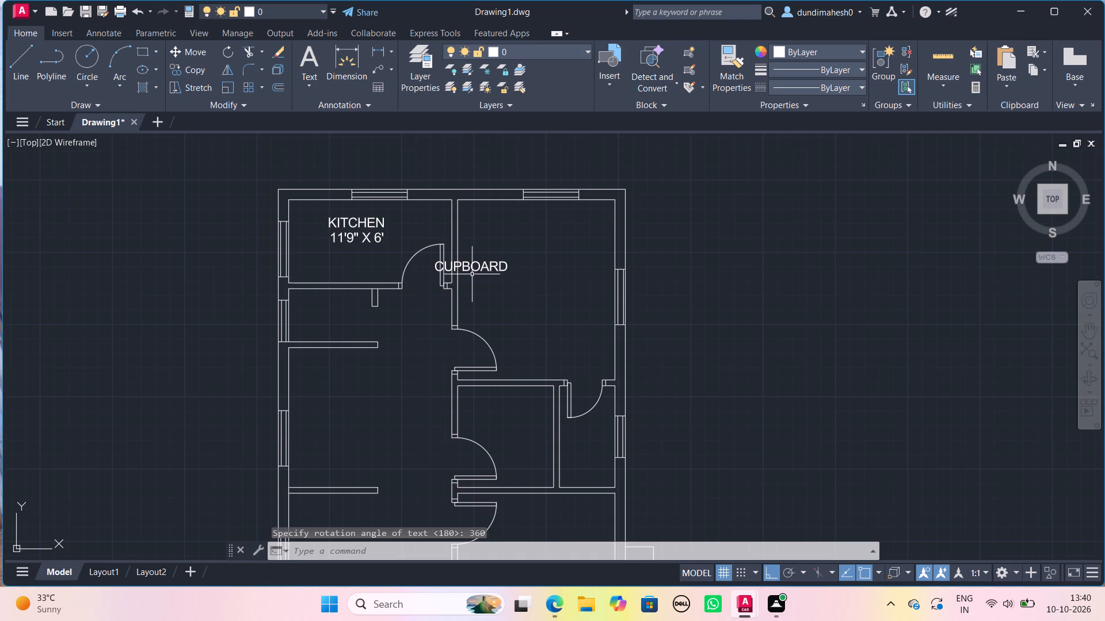
# Rotate the CUPBOARD text a quarter turn clockwise about its center so it reads from north to south.
pyautogui.click(475, 258)
pyautogui.click(479, 264)
pyautogui.click(486, 271)
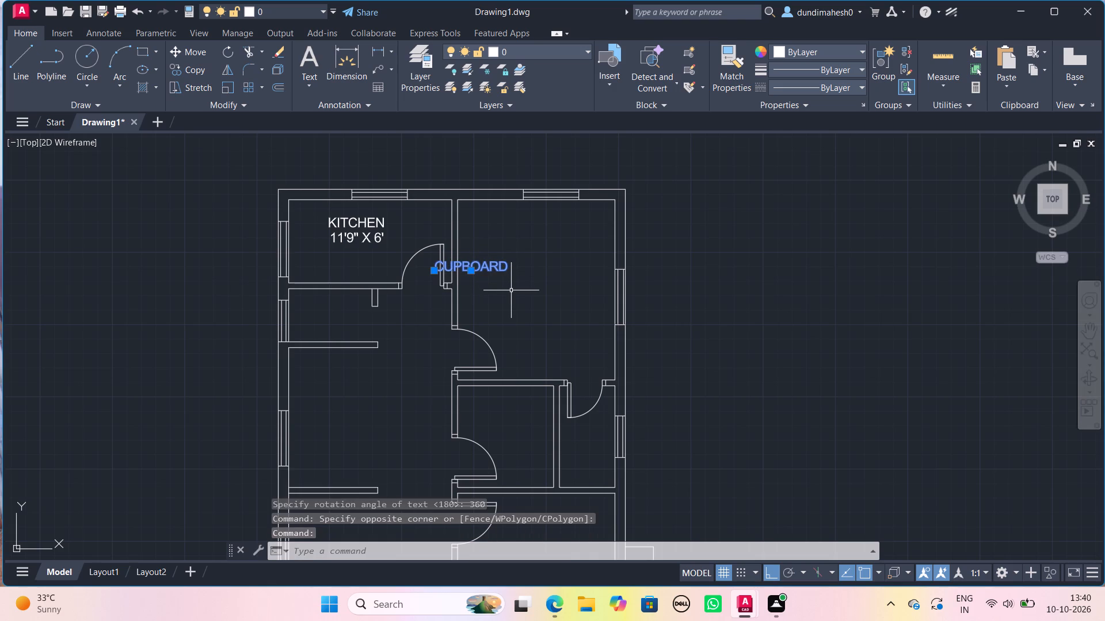
pyautogui.write('RO')
pyautogui.press('Return')
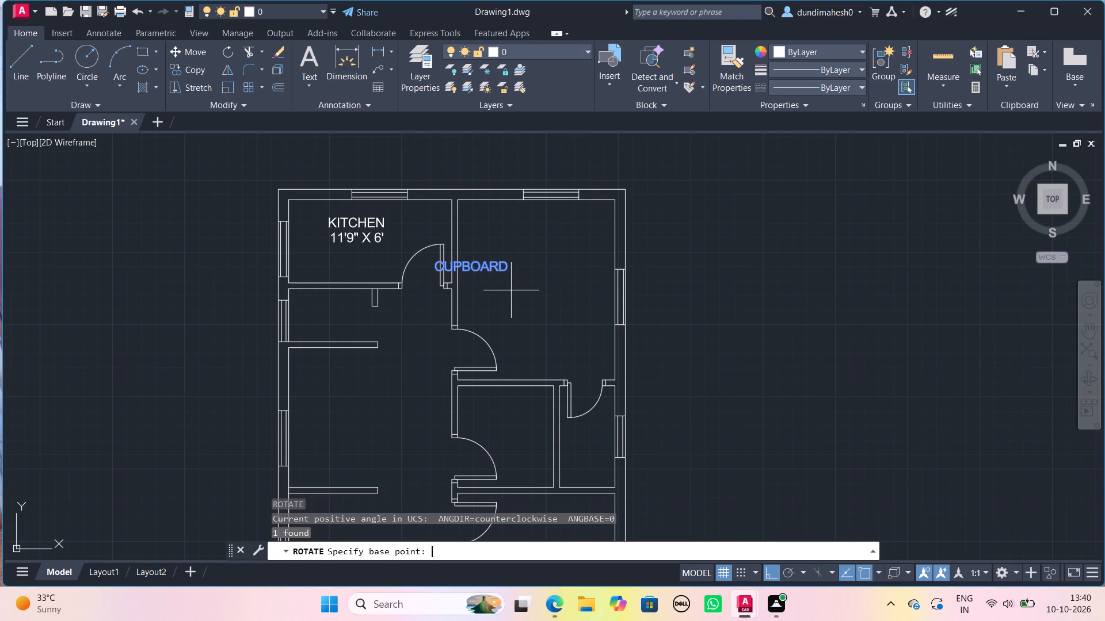
pyautogui.click(502, 266)
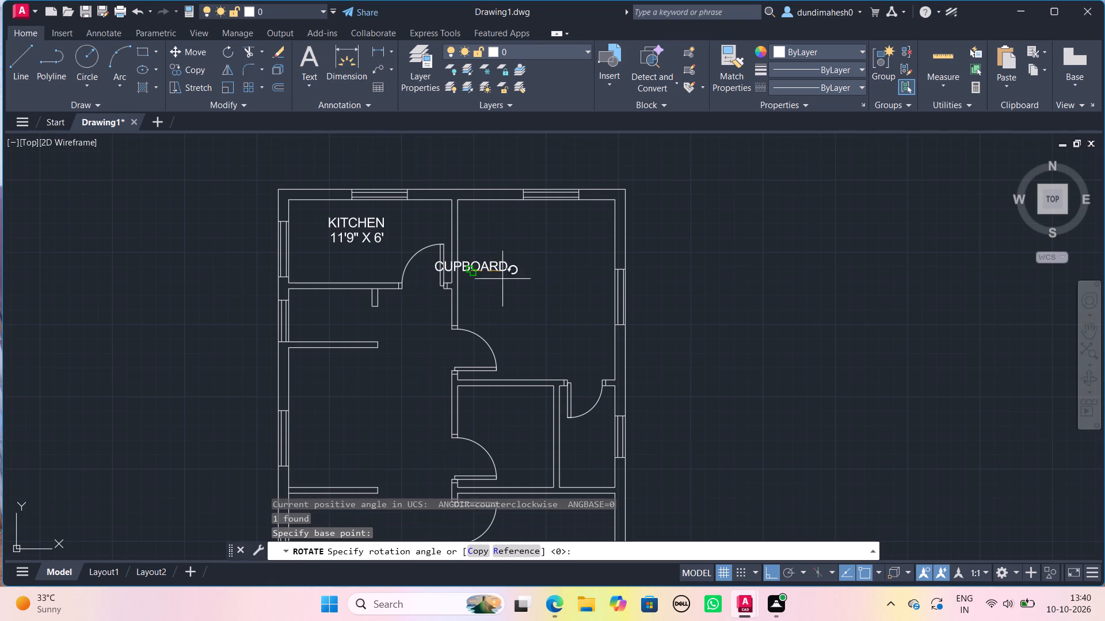
pyautogui.click(489, 312)
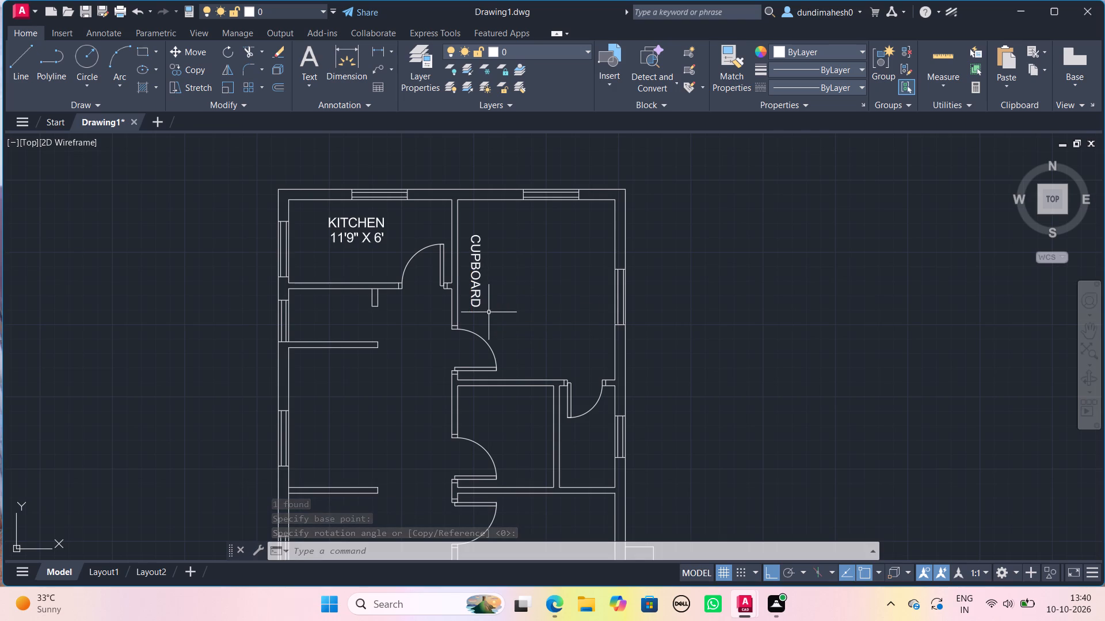
# Move the CUPBOARD text straight north along the northeast room's west wall, toward the room's northwest corner.
pyautogui.press('m')
pyautogui.press('Return')
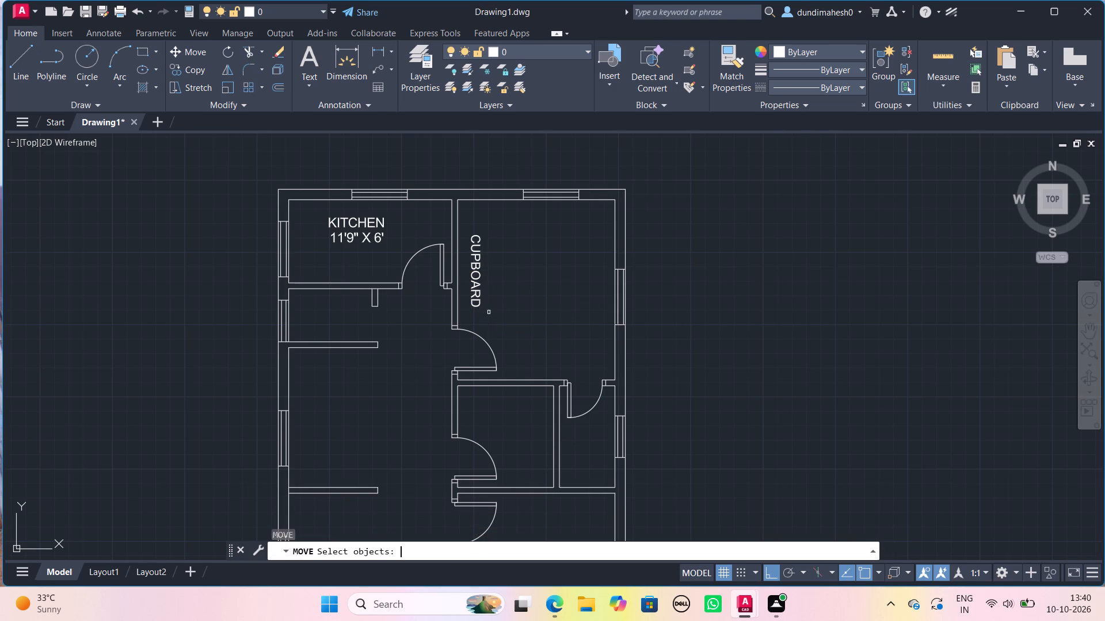
pyautogui.click(478, 291)
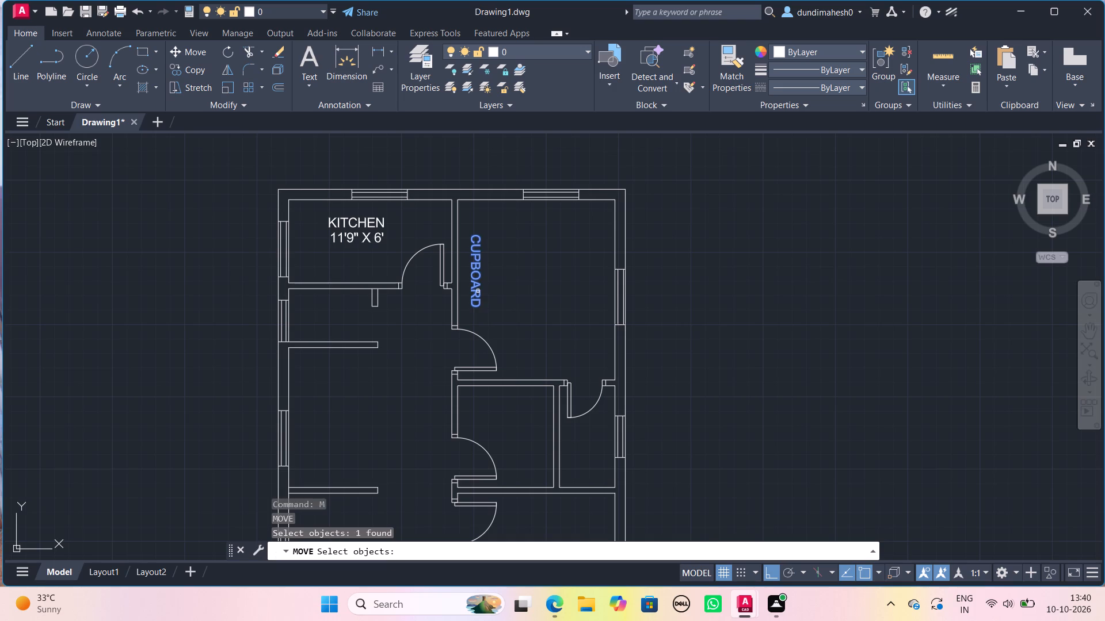
pyautogui.press('space')
pyautogui.click(477, 289)
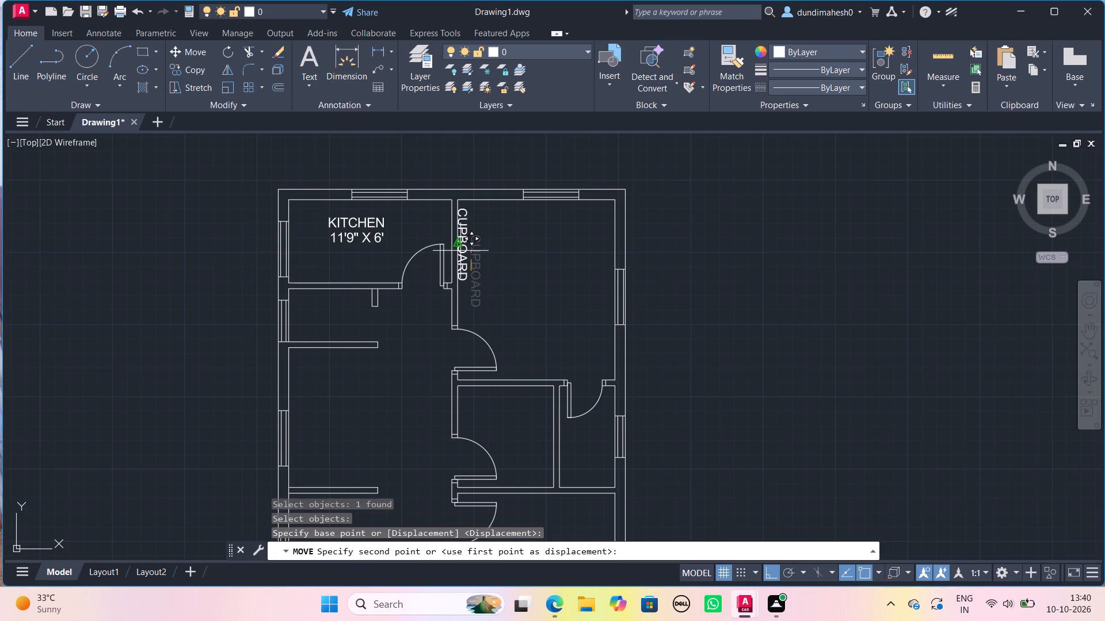
pyautogui.scroll(2, 459, 249)
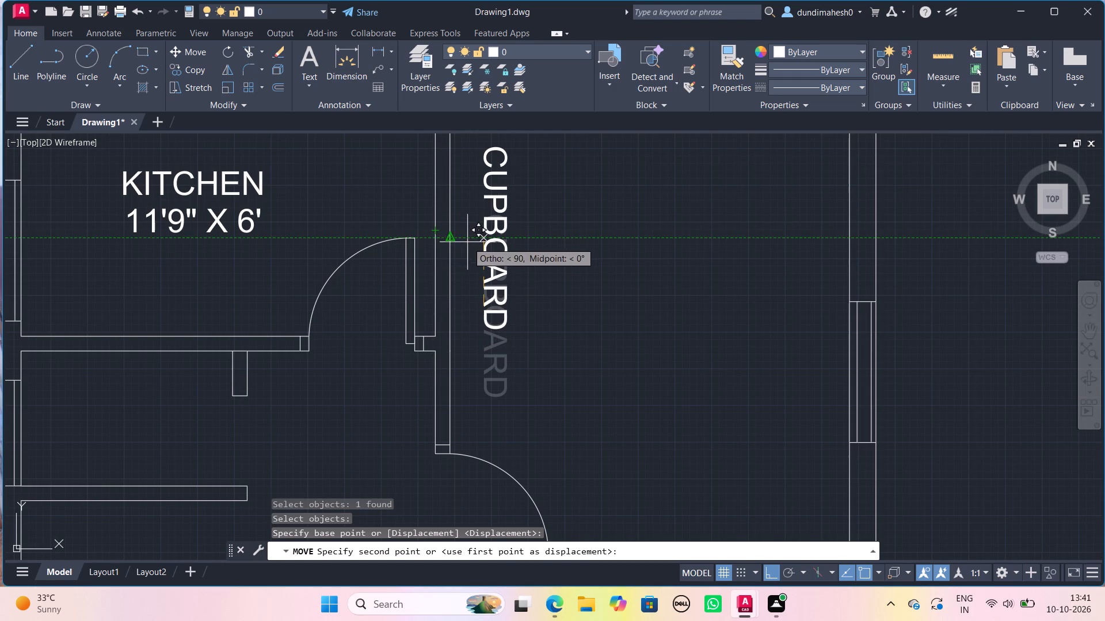
pyautogui.click(467, 243)
pyautogui.scroll(-2, 469, 243)
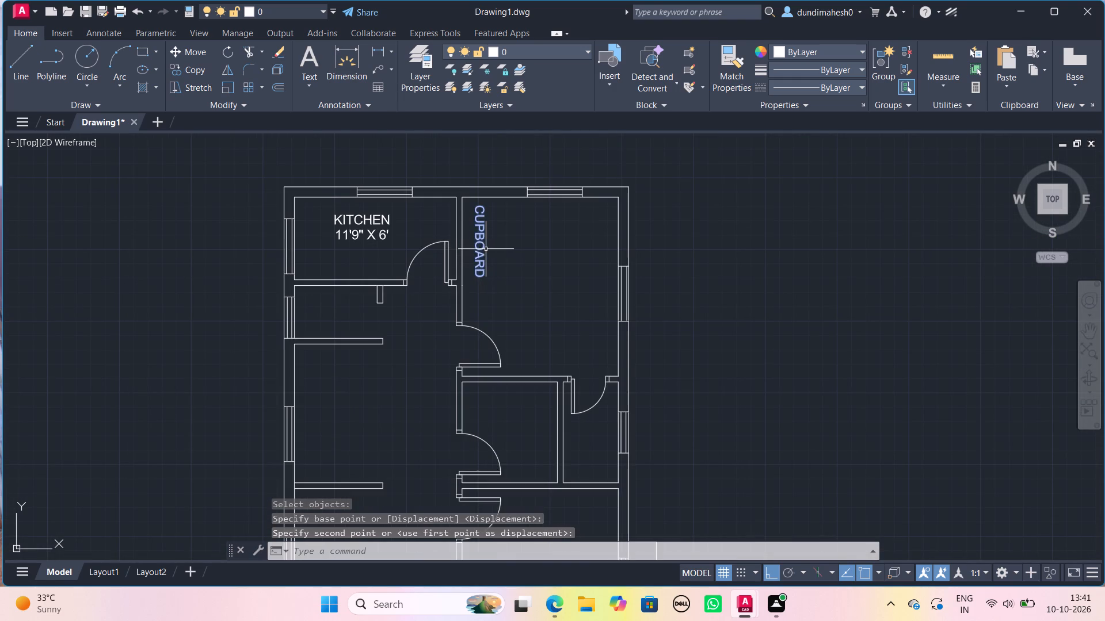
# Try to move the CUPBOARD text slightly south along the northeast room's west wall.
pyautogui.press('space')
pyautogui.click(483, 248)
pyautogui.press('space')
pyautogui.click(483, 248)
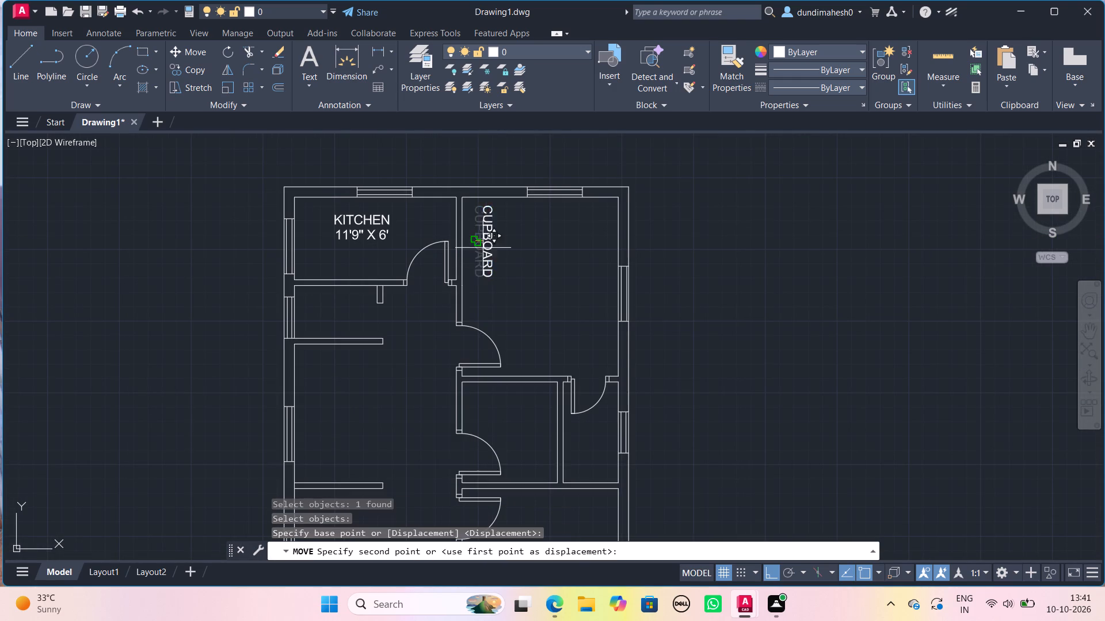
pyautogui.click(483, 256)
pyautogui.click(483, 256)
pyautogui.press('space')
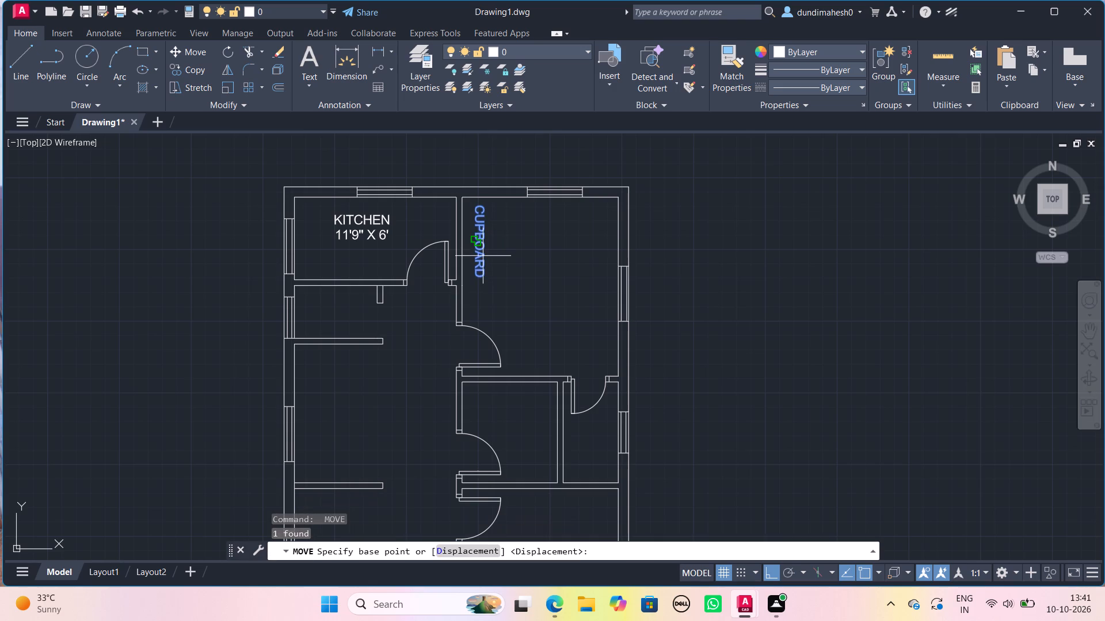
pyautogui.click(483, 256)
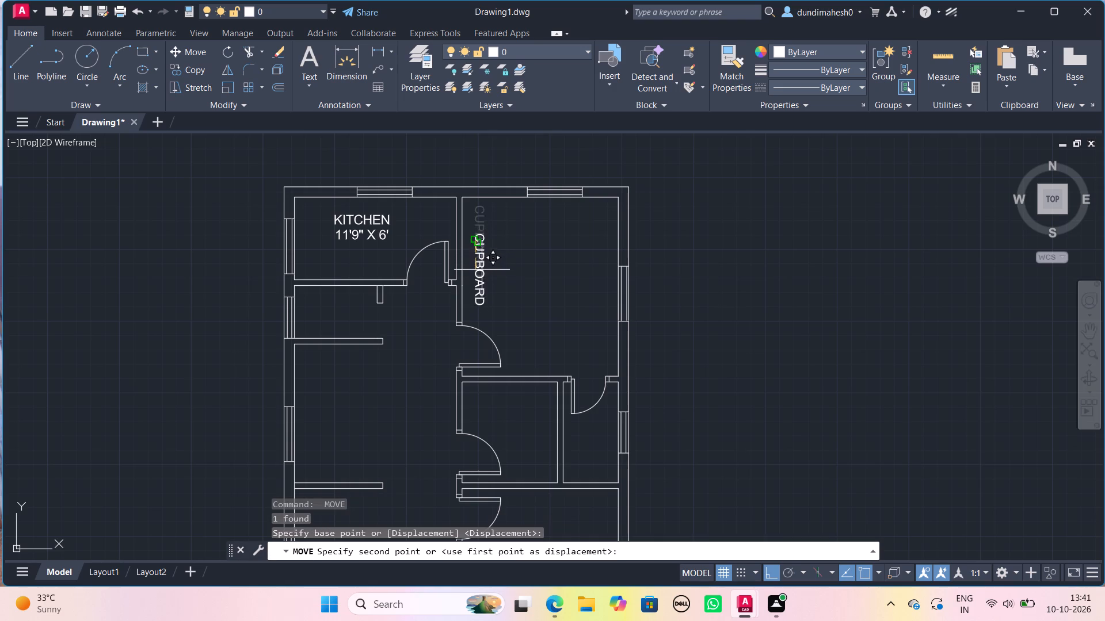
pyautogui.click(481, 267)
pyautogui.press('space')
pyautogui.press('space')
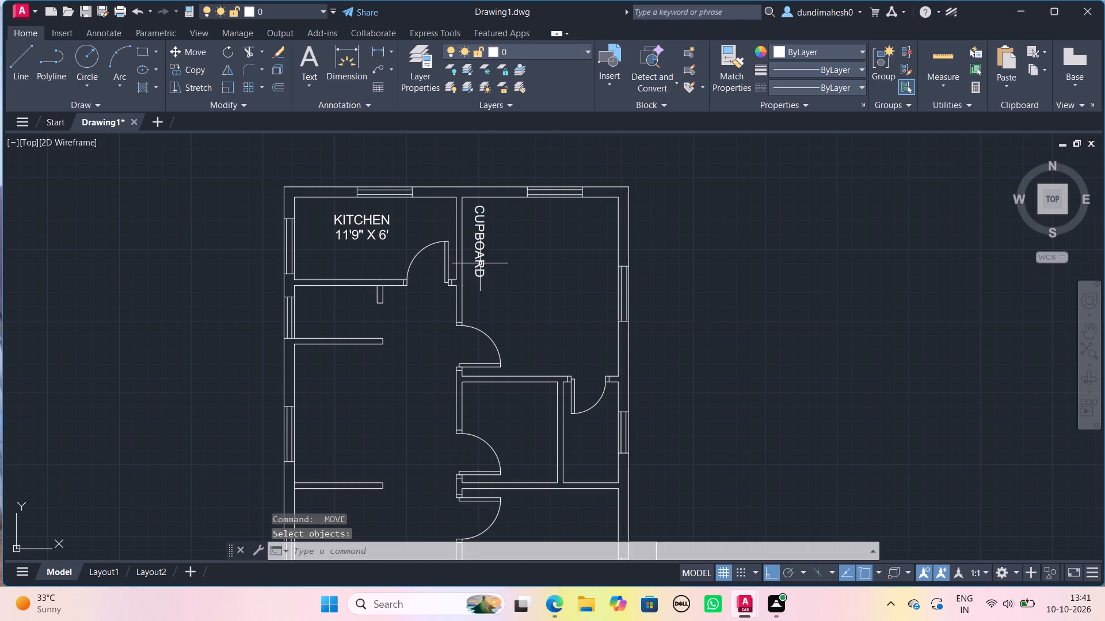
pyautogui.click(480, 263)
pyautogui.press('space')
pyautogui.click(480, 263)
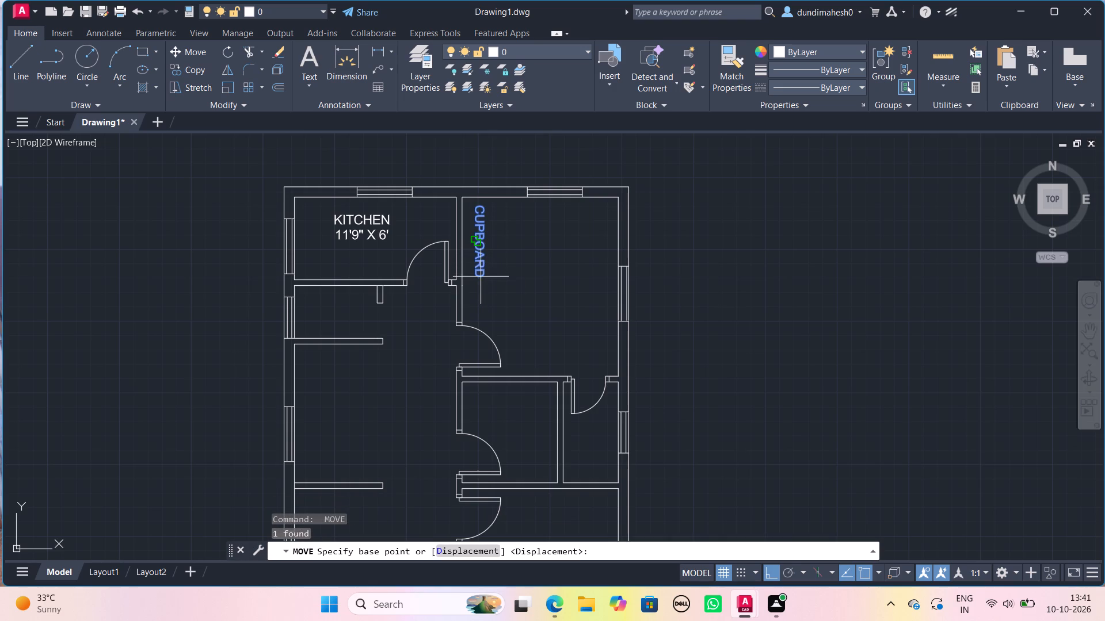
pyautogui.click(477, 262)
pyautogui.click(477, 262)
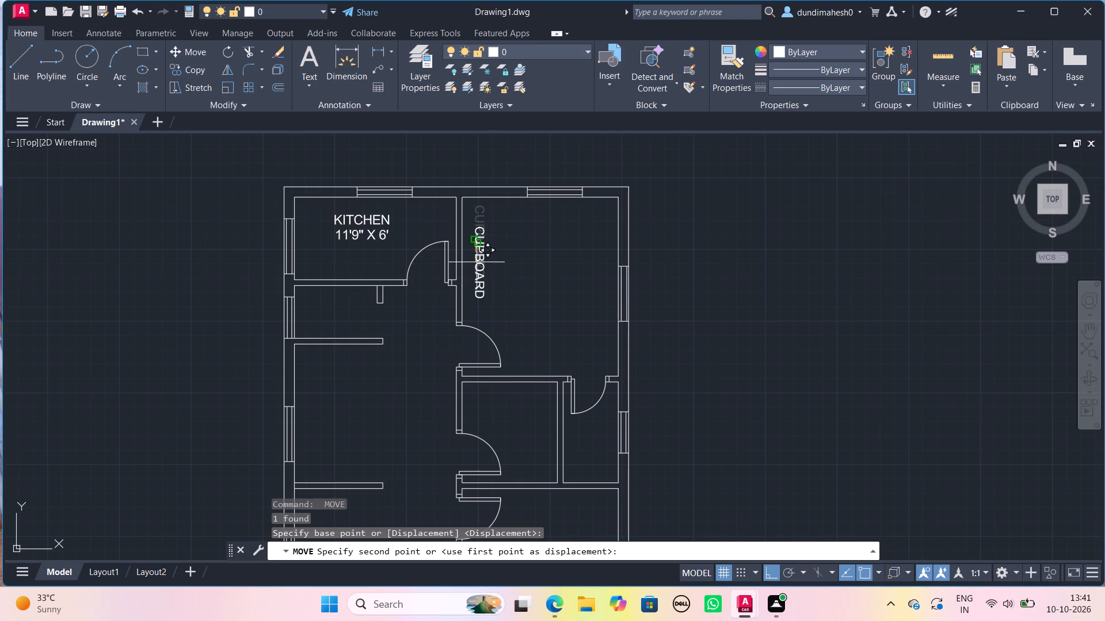
# Move the CUPBOARD text straight south, keeping it beside the northeast room's west wall, to just above the room's west door.
pyautogui.press('space')
pyautogui.click(477, 259)
pyautogui.press('space')
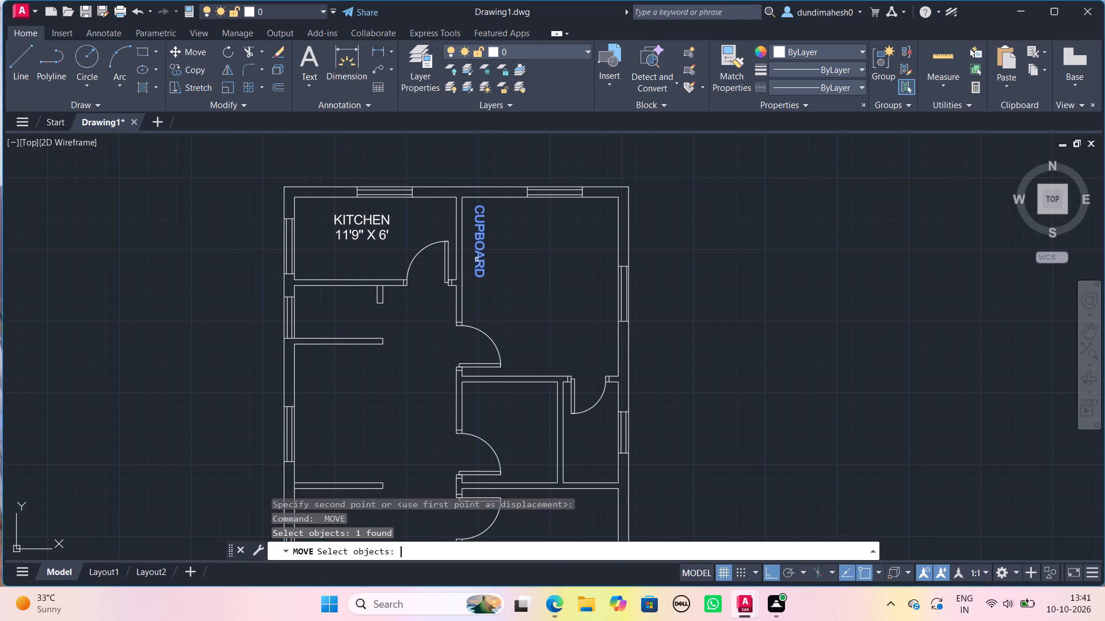
pyautogui.click(477, 259)
pyautogui.click(479, 247)
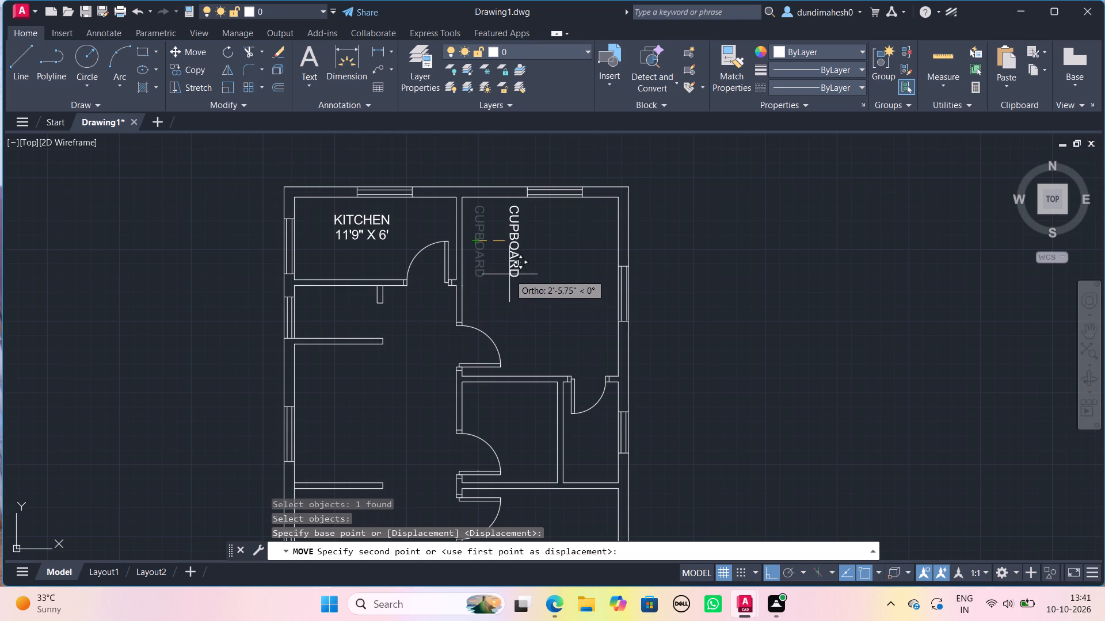
pyautogui.click(506, 279)
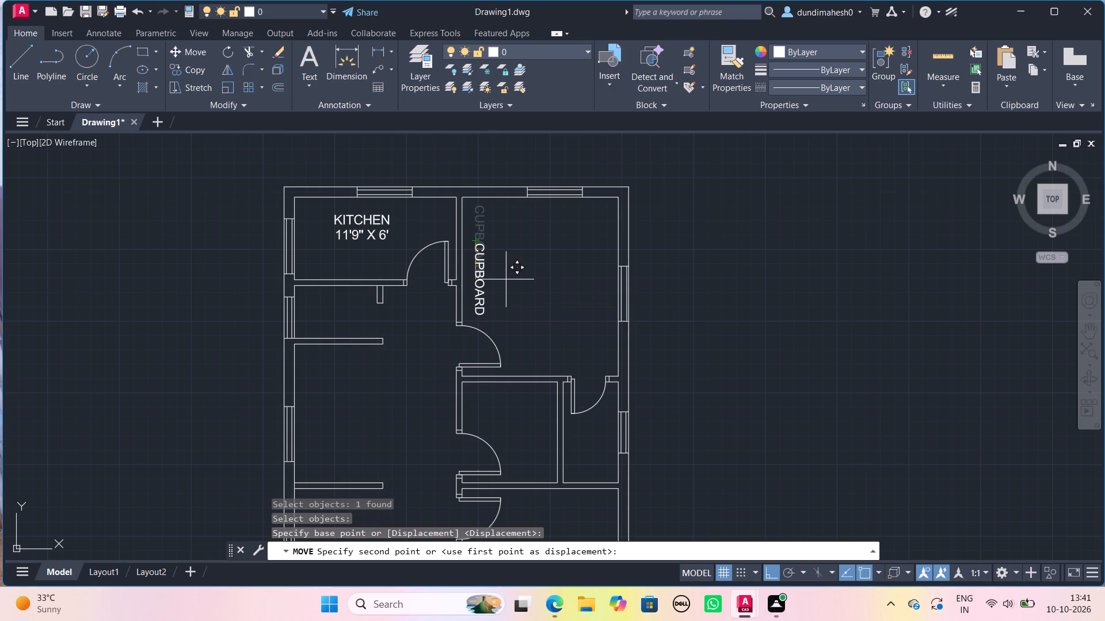
# Outline the cupboard with a line about 9'-1" south from the north wall, closed westward to the west wall just above the door.
pyautogui.press('l')
pyautogui.press('Return')
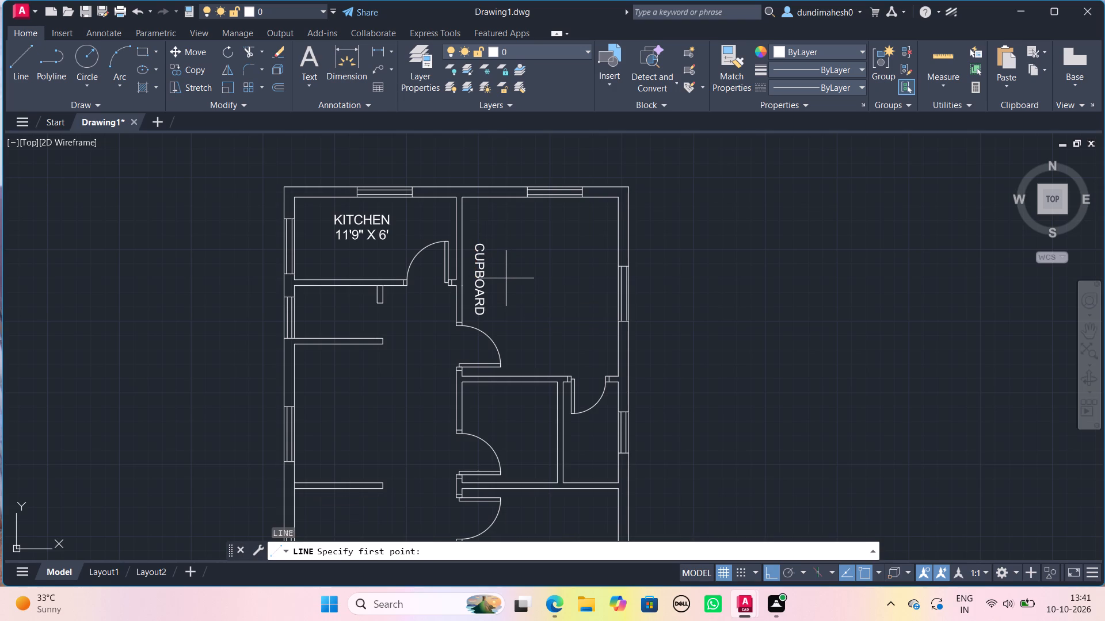
pyautogui.click(494, 195)
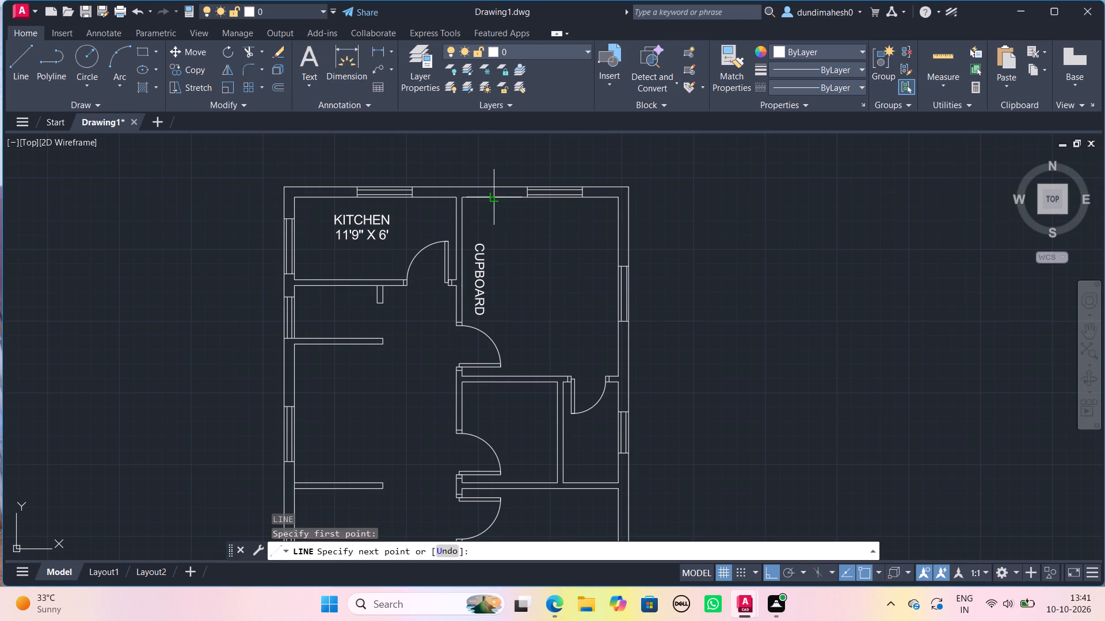
pyautogui.click(491, 321)
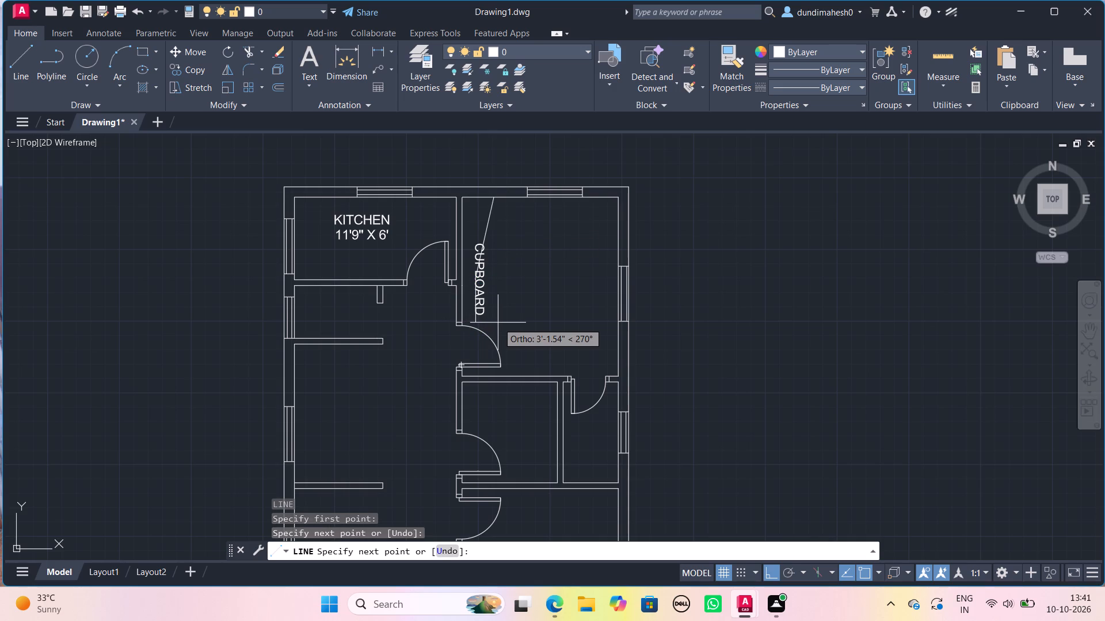
pyautogui.hotkey('ctrl', 'z')
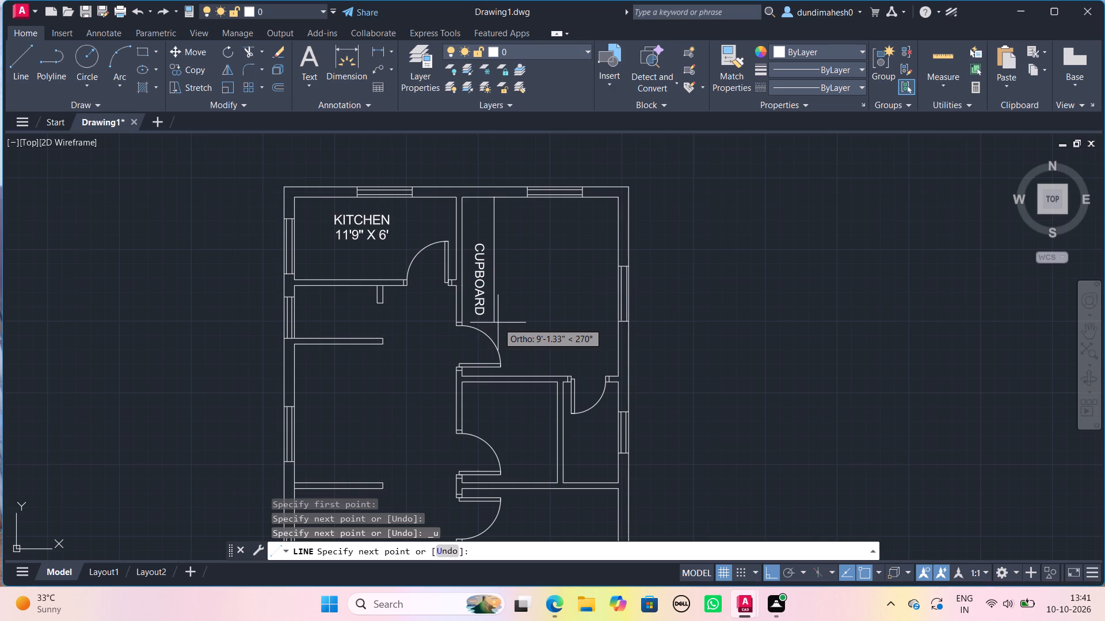
pyautogui.click(498, 323)
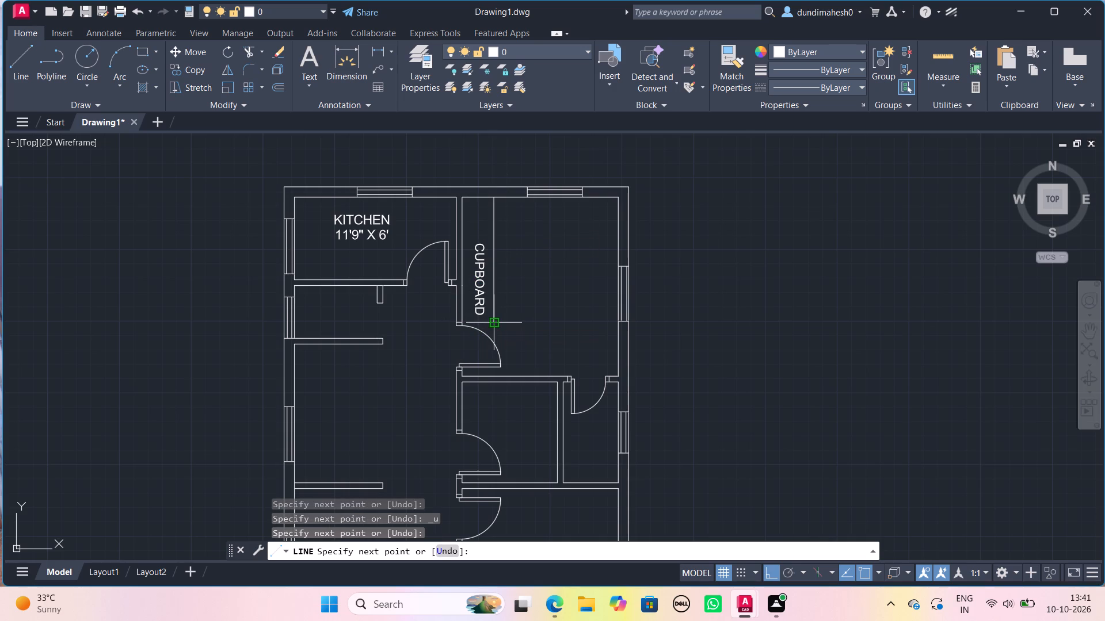
pyautogui.click(464, 316)
pyautogui.press('Escape')
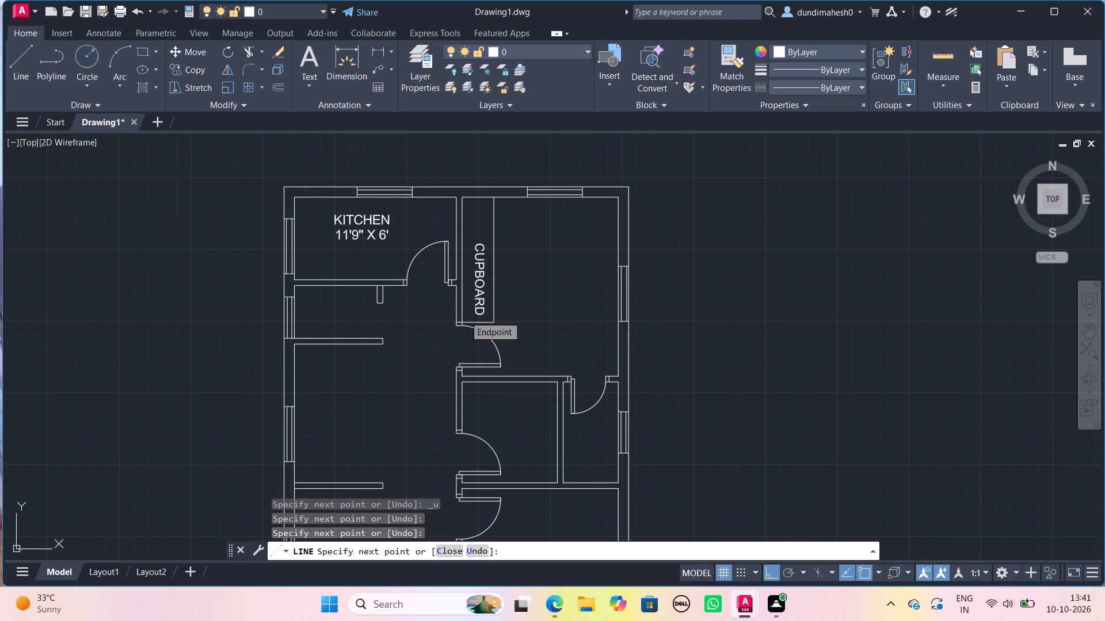
# Move the CUPBOARD text straight north so it sits midway along the cupboard outline.
pyautogui.scroll(-1, 499, 339)
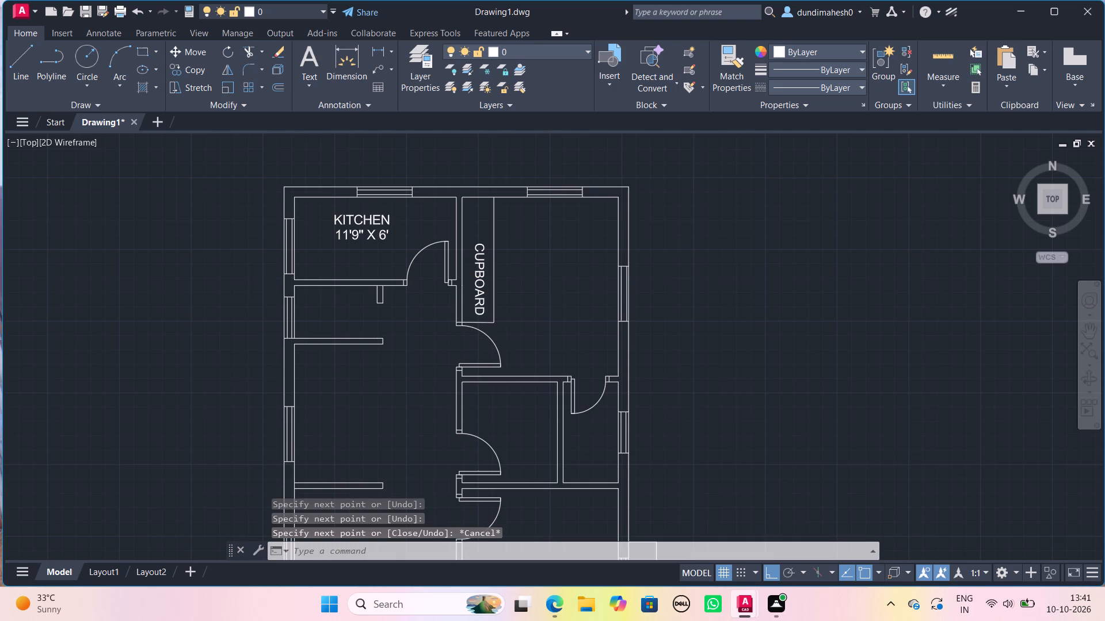
pyautogui.scroll(2, 499, 339)
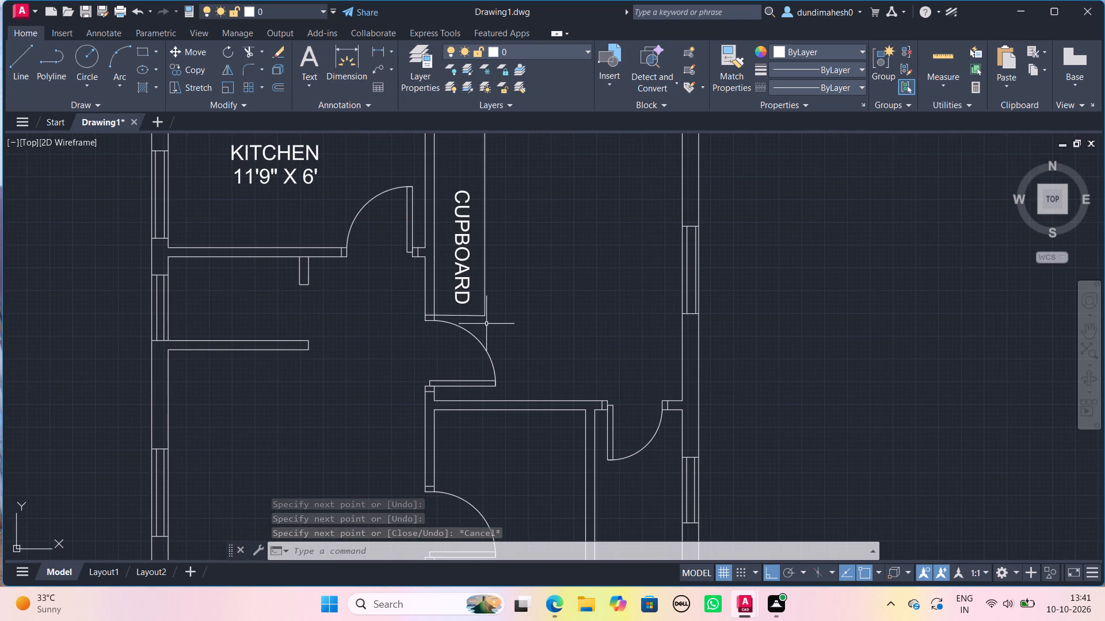
pyautogui.click(468, 294)
pyautogui.press('m')
pyautogui.press('Return')
pyautogui.scroll(-1, 468, 294)
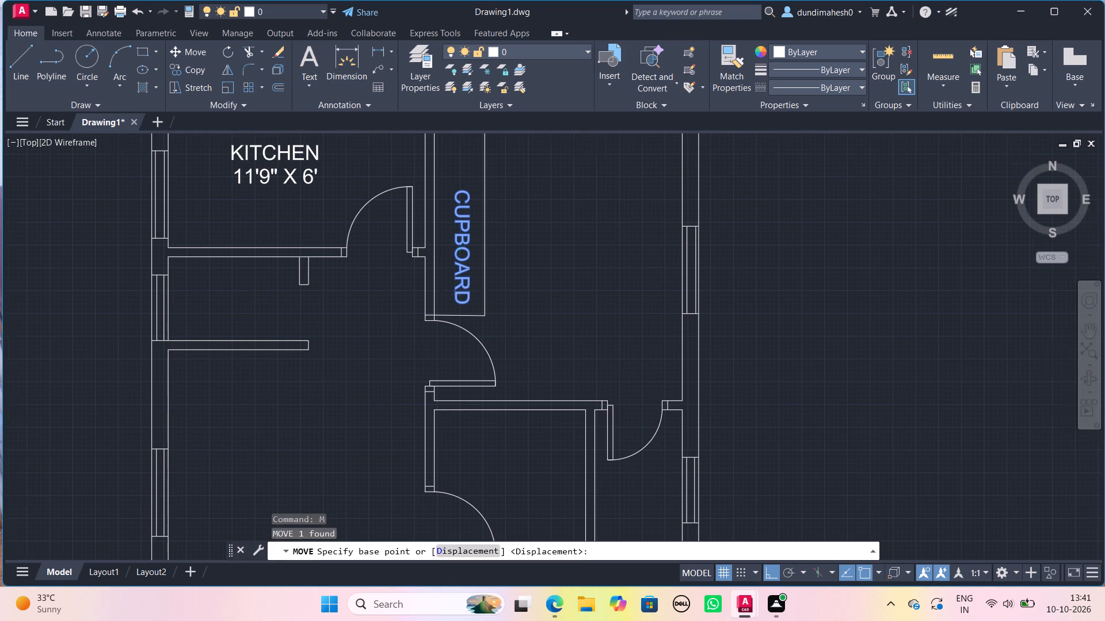
pyautogui.scroll(-1, 468, 294)
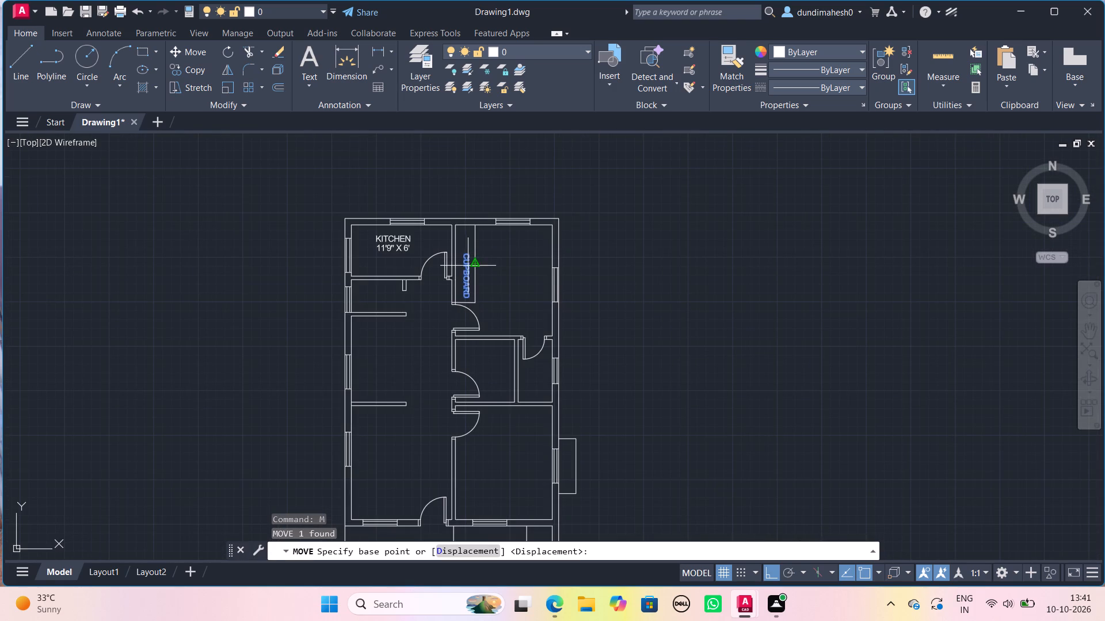
pyautogui.click(467, 264)
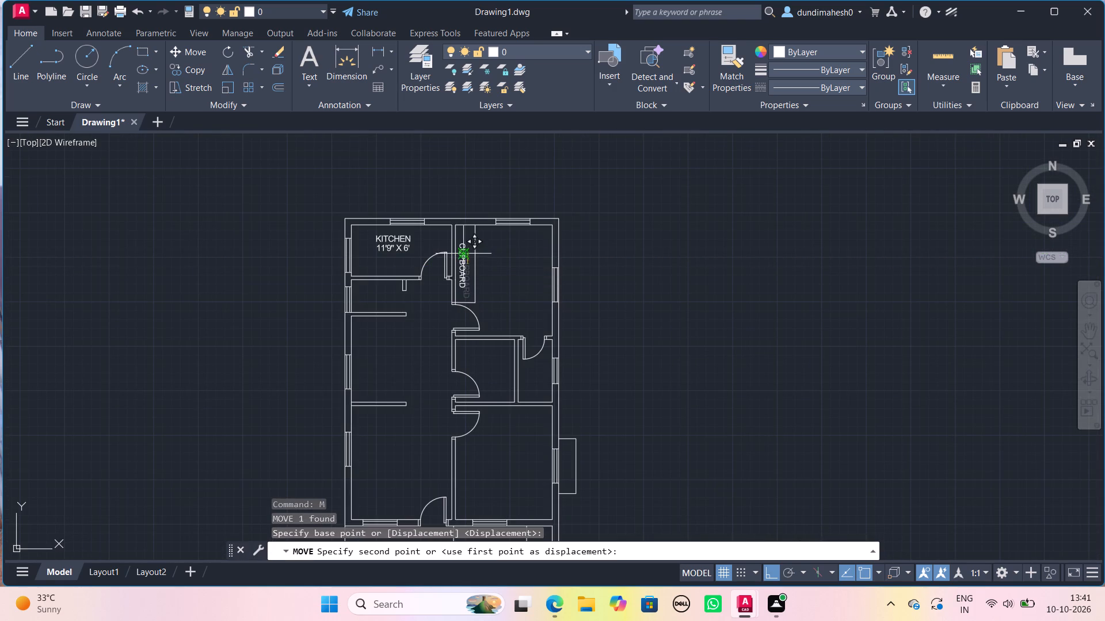
pyautogui.click(462, 246)
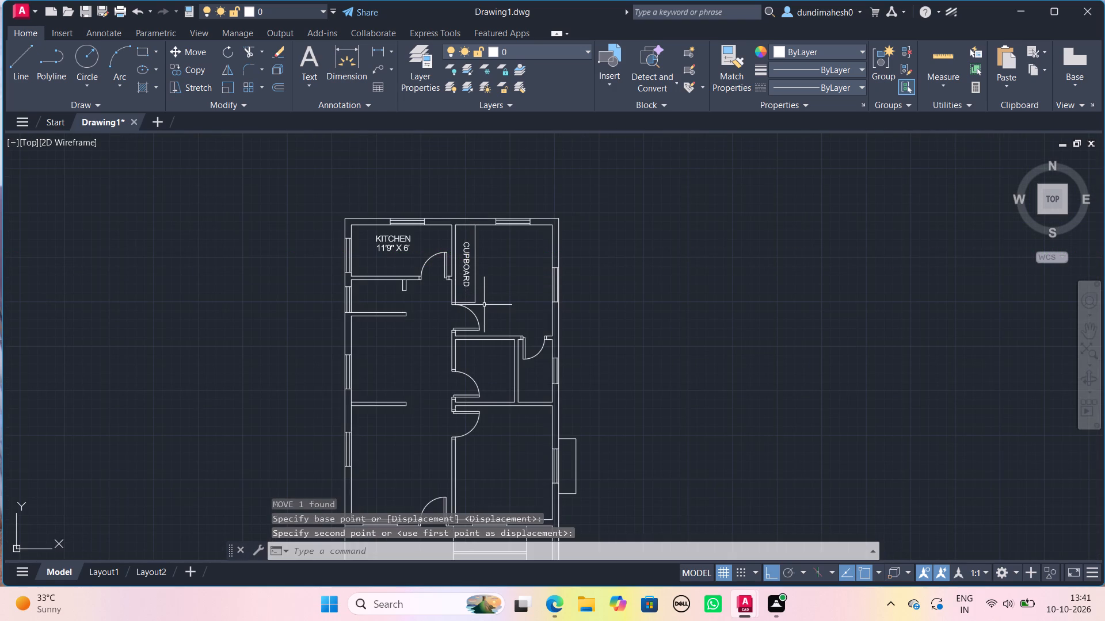
# Delete the cupboard outline's slightly slanted south line.
pyautogui.scroll(2, 482, 304)
pyautogui.click(453, 300)
pyautogui.press('Delete')
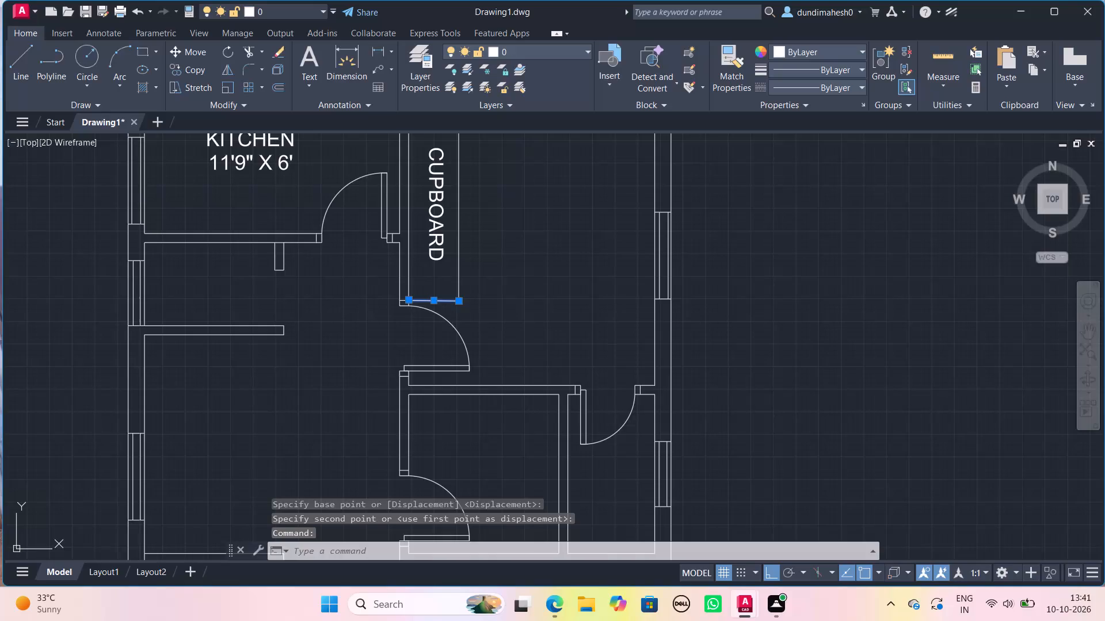
# Draw a horizontal line from the west wall to the cupboard's east line, just south of the CUPBOARD text.
pyautogui.press('l')
pyautogui.press('Return')
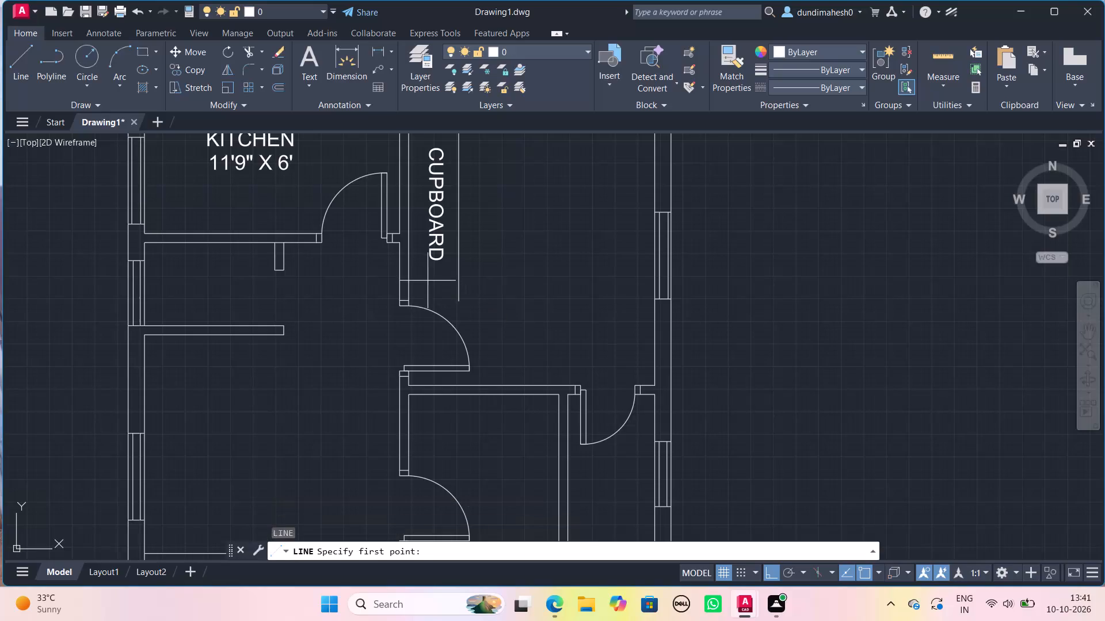
pyautogui.click(410, 275)
pyautogui.click(461, 275)
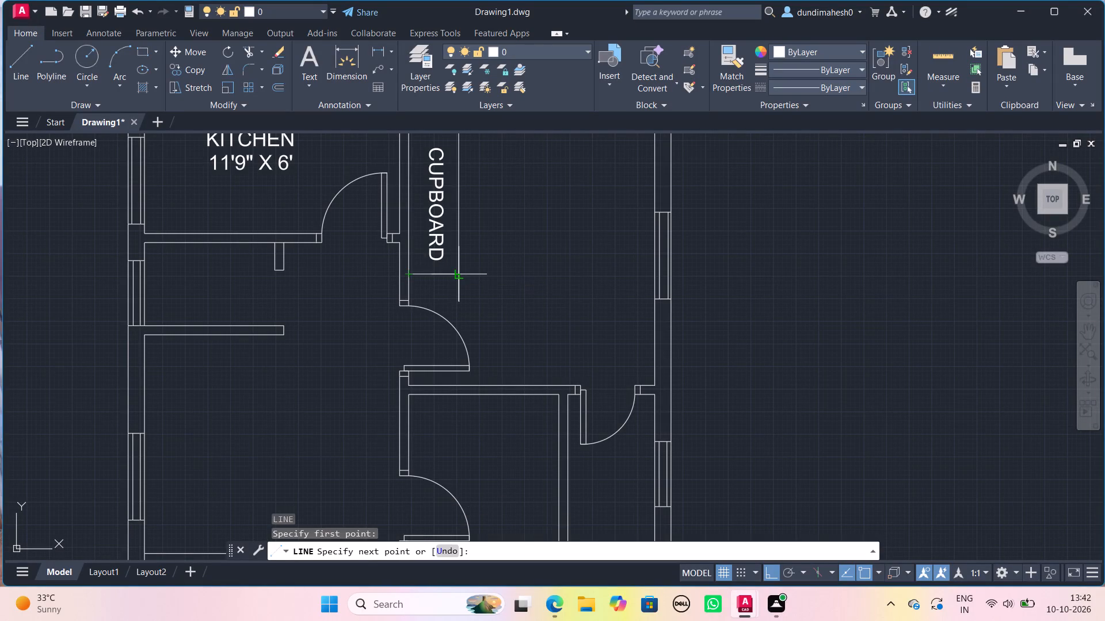
pyautogui.press('space')
# Trim the part of the cupboard's east line that extends south of the new closing line.
pyautogui.write('TRIM')
pyautogui.press('Return')
pyautogui.press('Return')
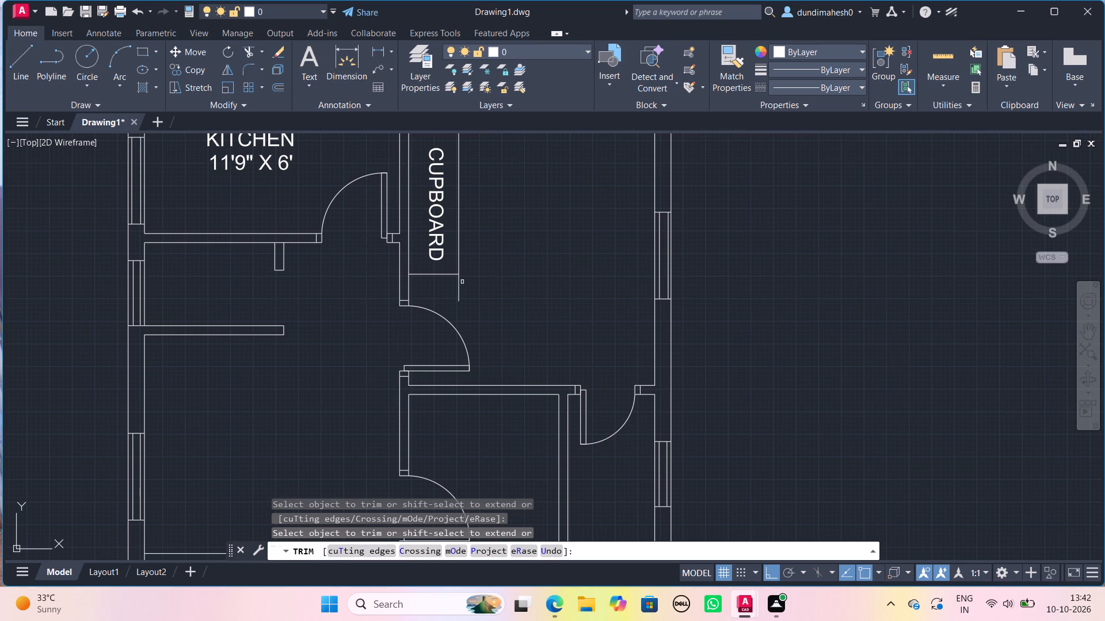
pyautogui.click(462, 282)
pyautogui.click(451, 282)
pyautogui.scroll(-2, 459, 284)
pyautogui.press('Escape')
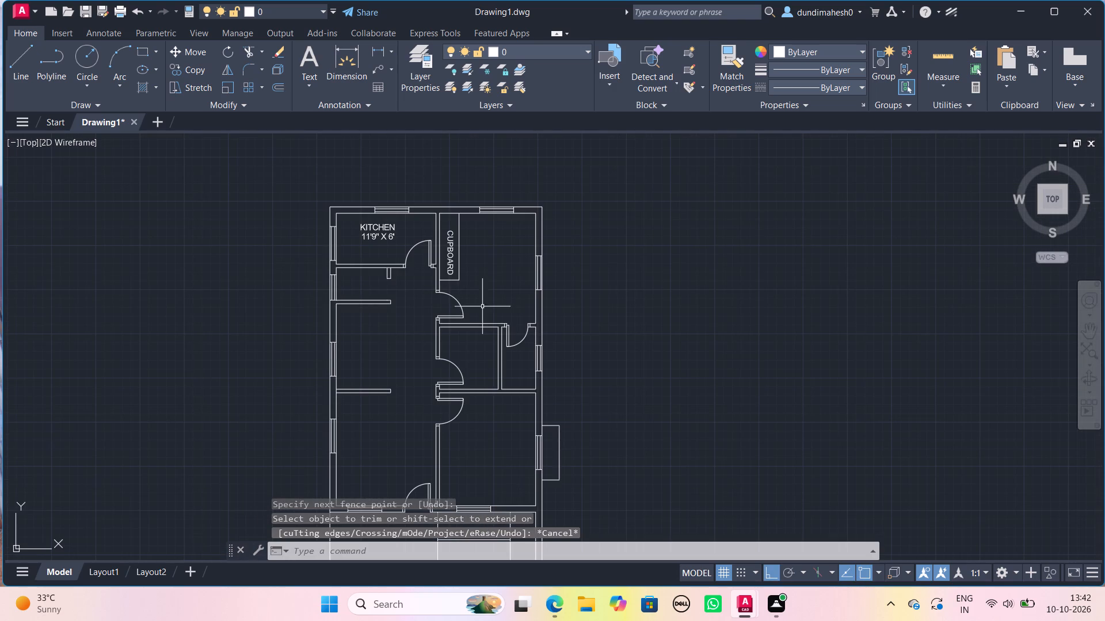
# Place center-justified text "BEDROOM 2" with 8" height and 0 rotation in the northeast room, east of the cupboard.
pyautogui.write('DT')
pyautogui.press('Return')
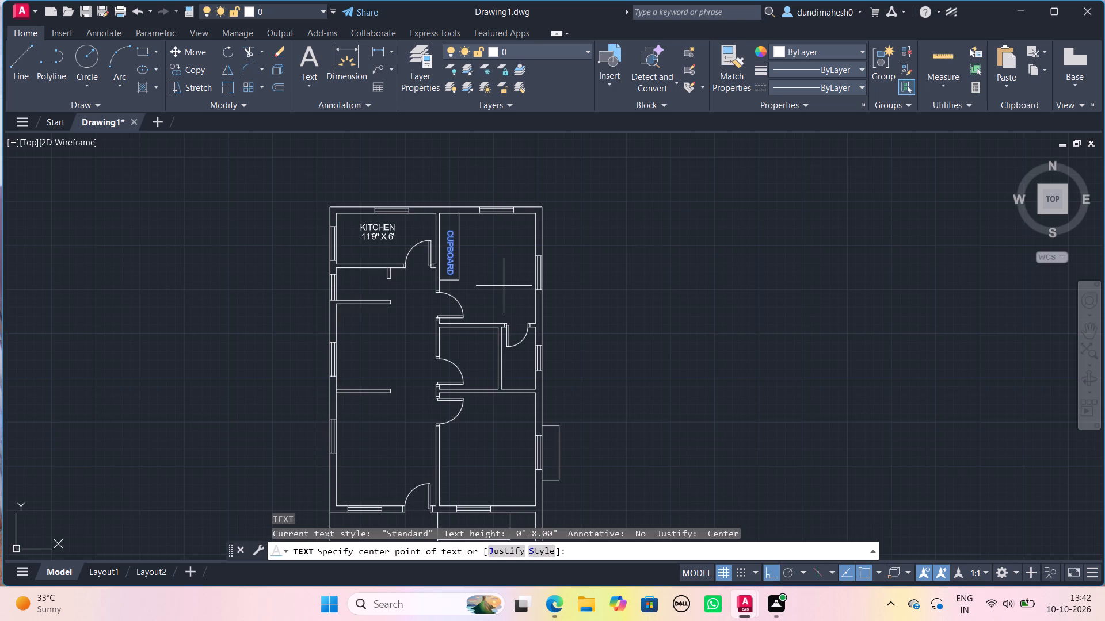
pyautogui.click(505, 549)
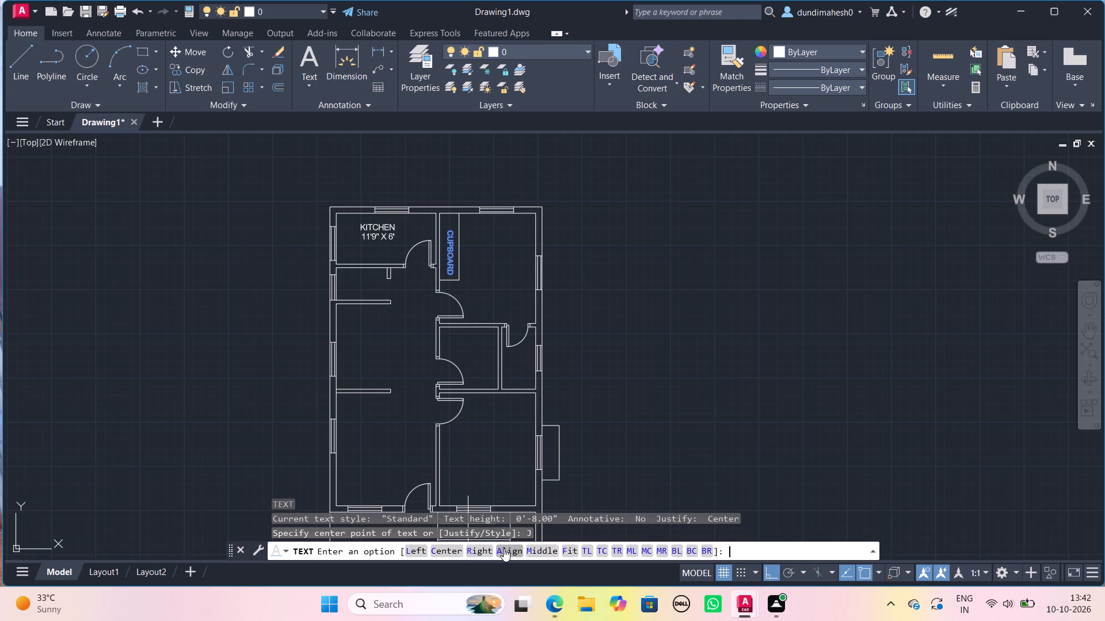
pyautogui.click(454, 545)
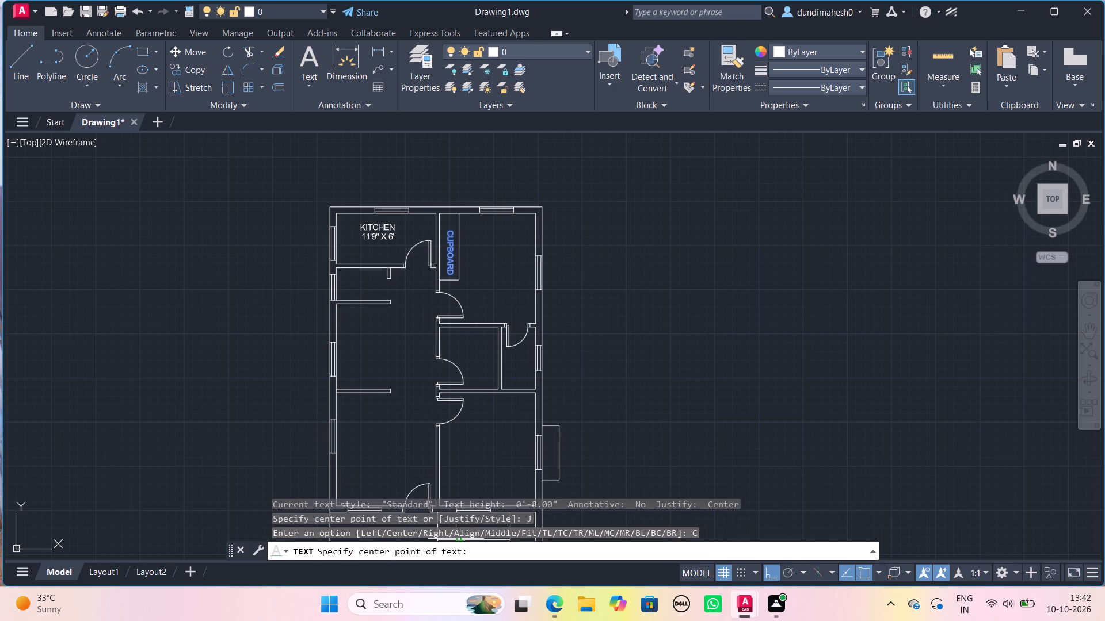
pyautogui.click(498, 281)
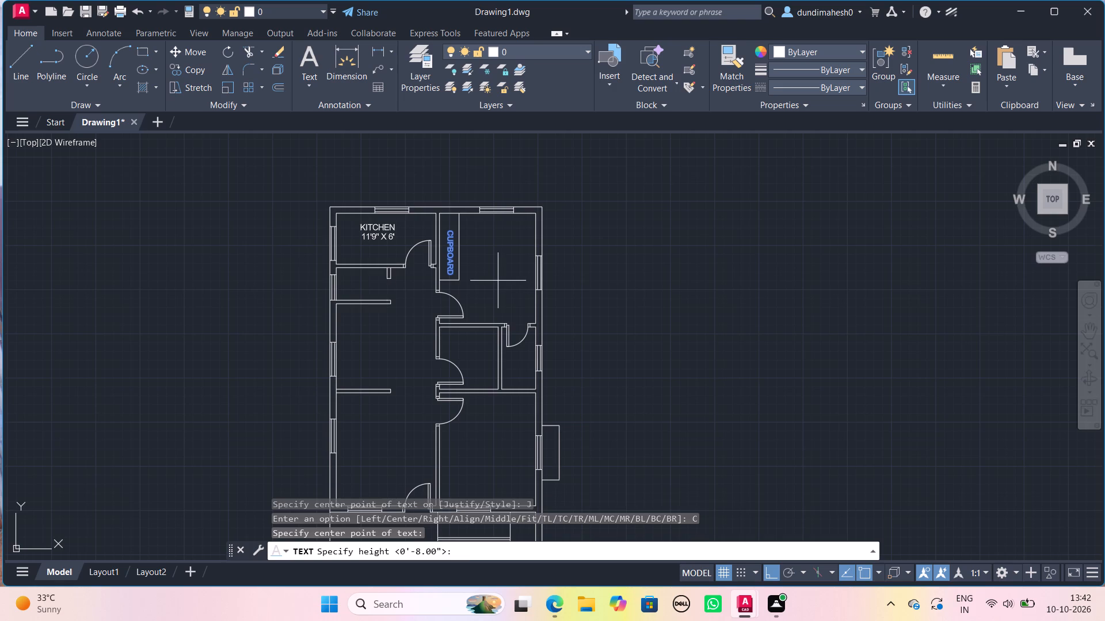
pyautogui.press('space')
pyautogui.press('0')
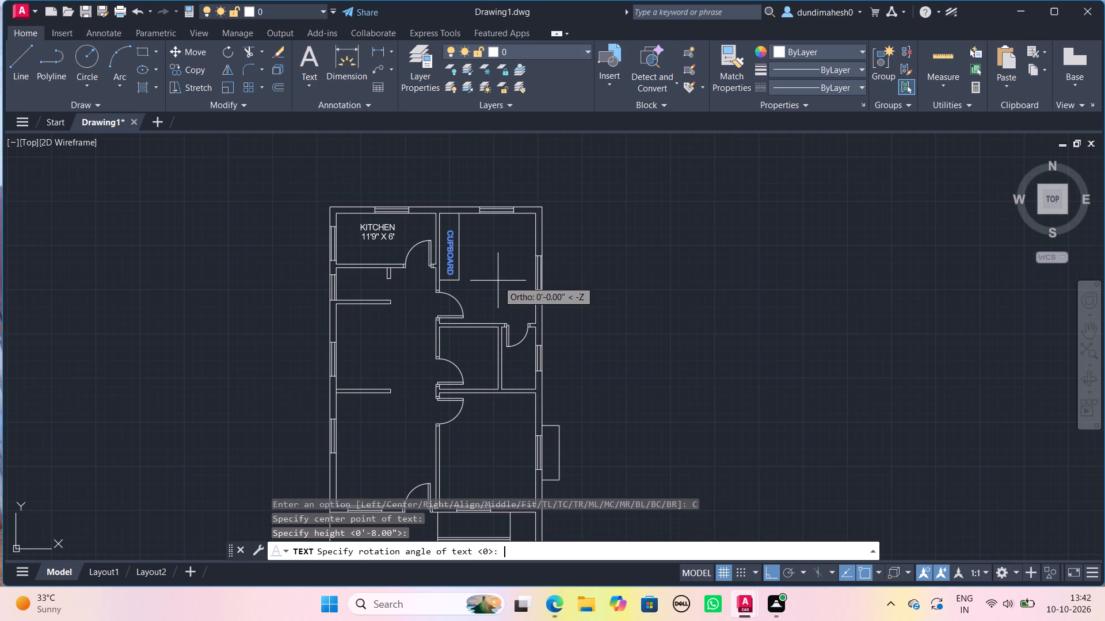
pyautogui.press('Return')
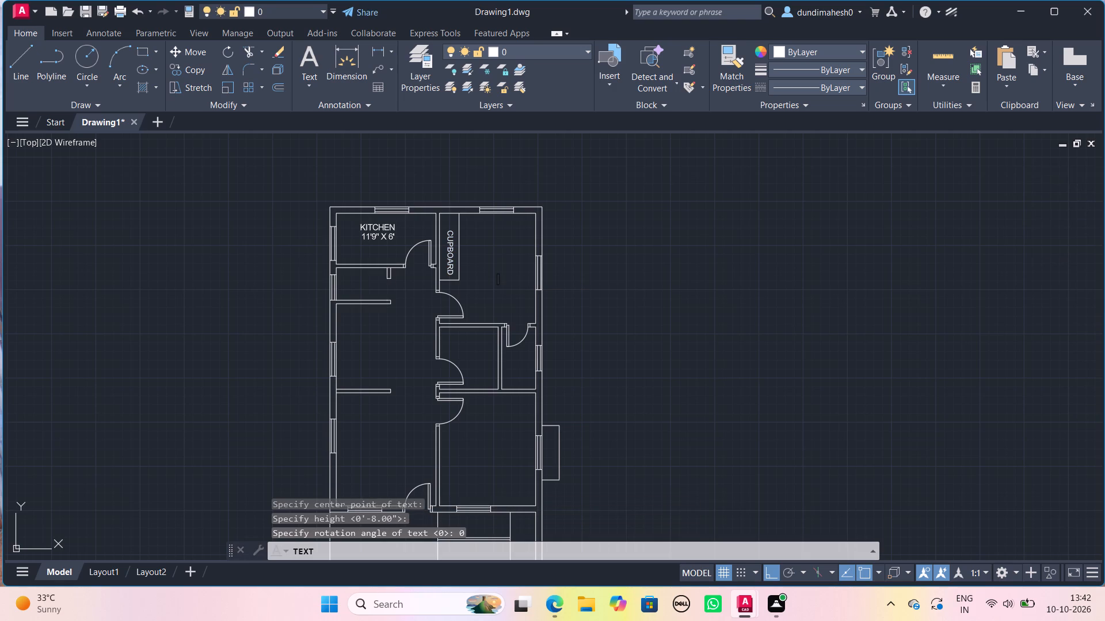
pyautogui.write('BEDROOM 2')
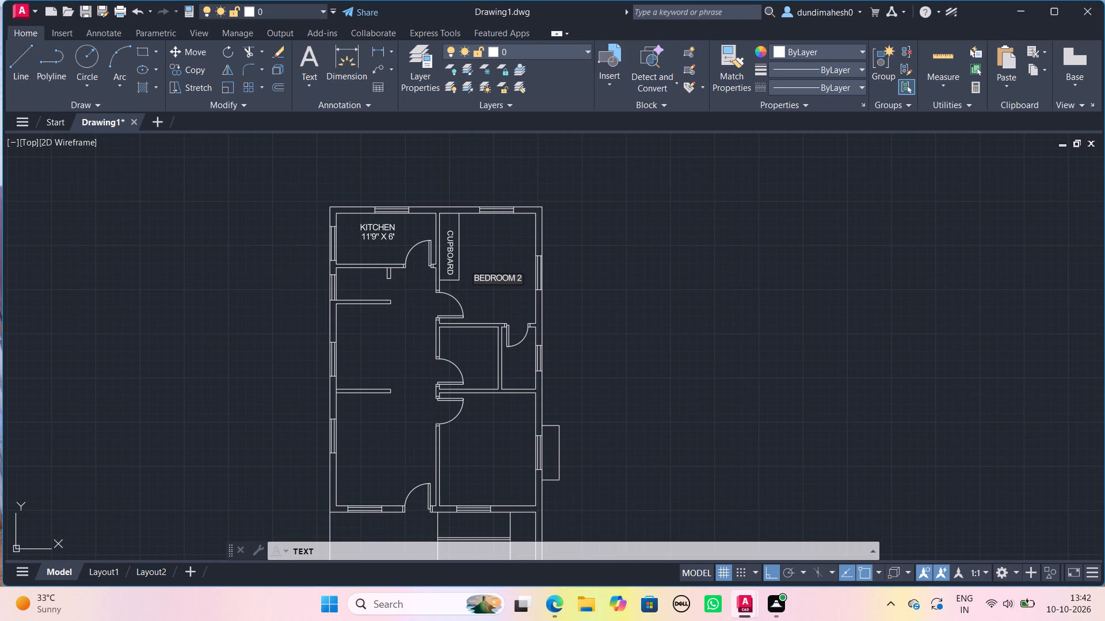
pyautogui.press('Return')
pyautogui.press('Return')
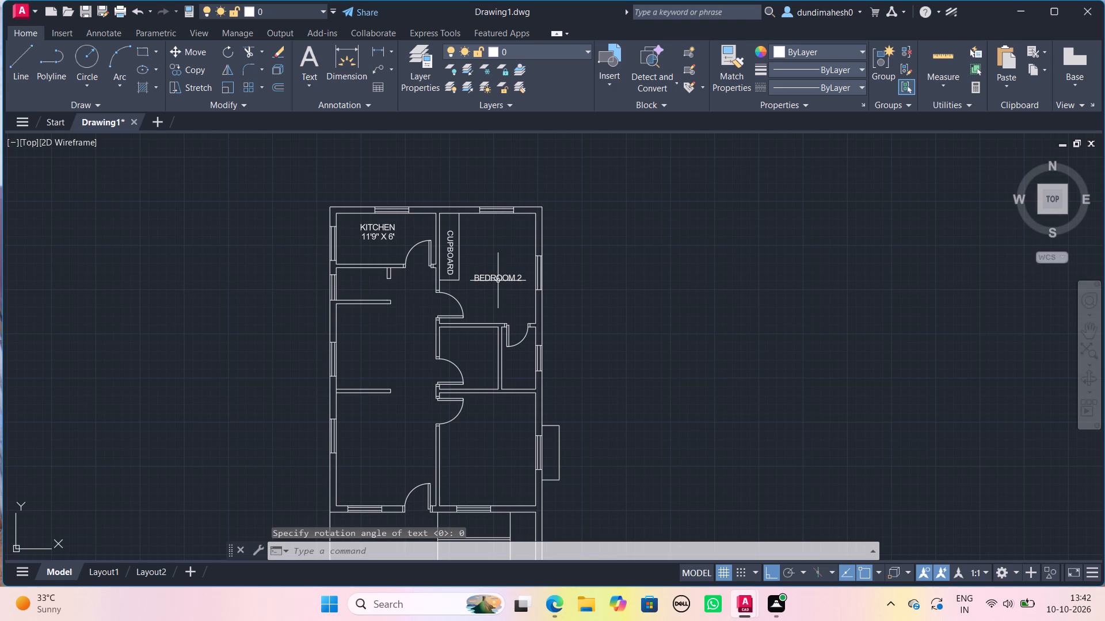
pyautogui.scroll(2, 501, 282)
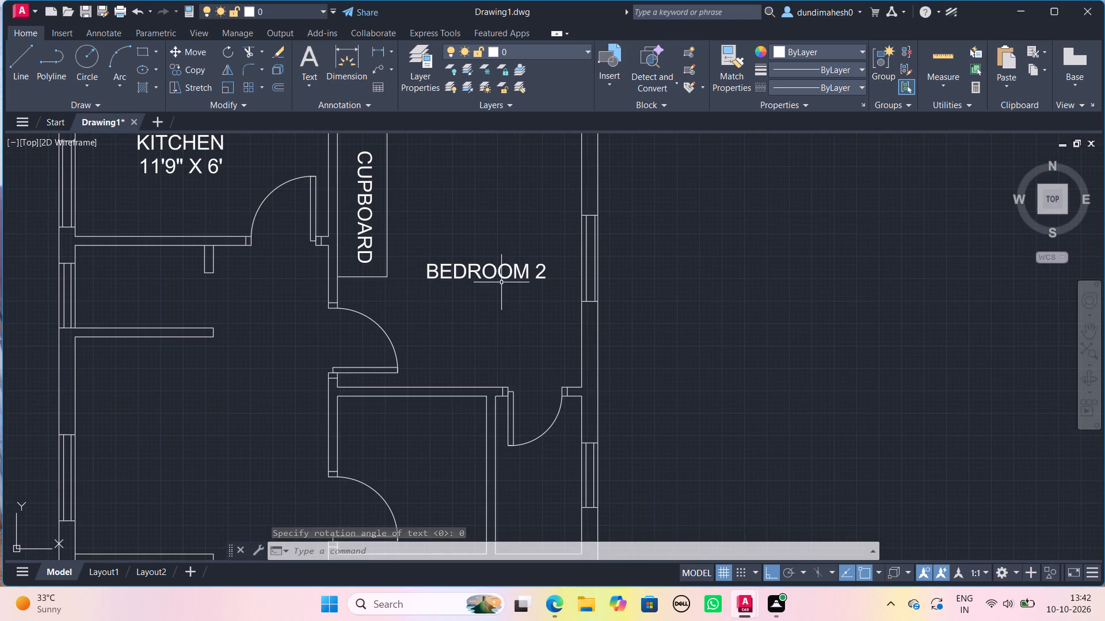
# Place center-justified text "11'4" X 13'" with 8" height and 0 rotation just below the BEDROOM 2 label.
pyautogui.press('space')
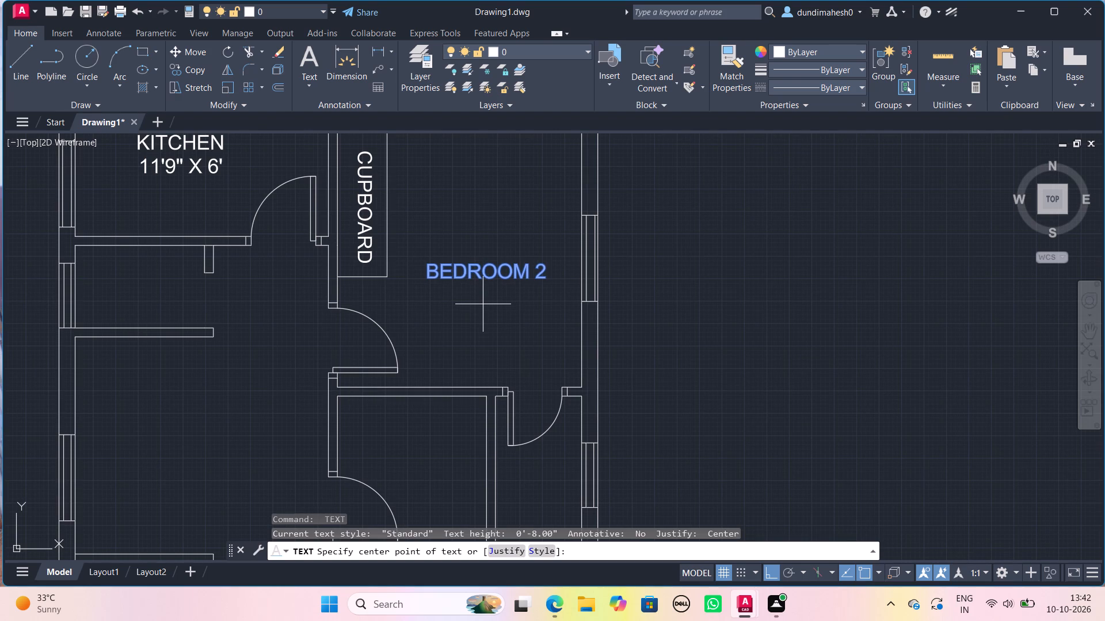
pyautogui.click(483, 304)
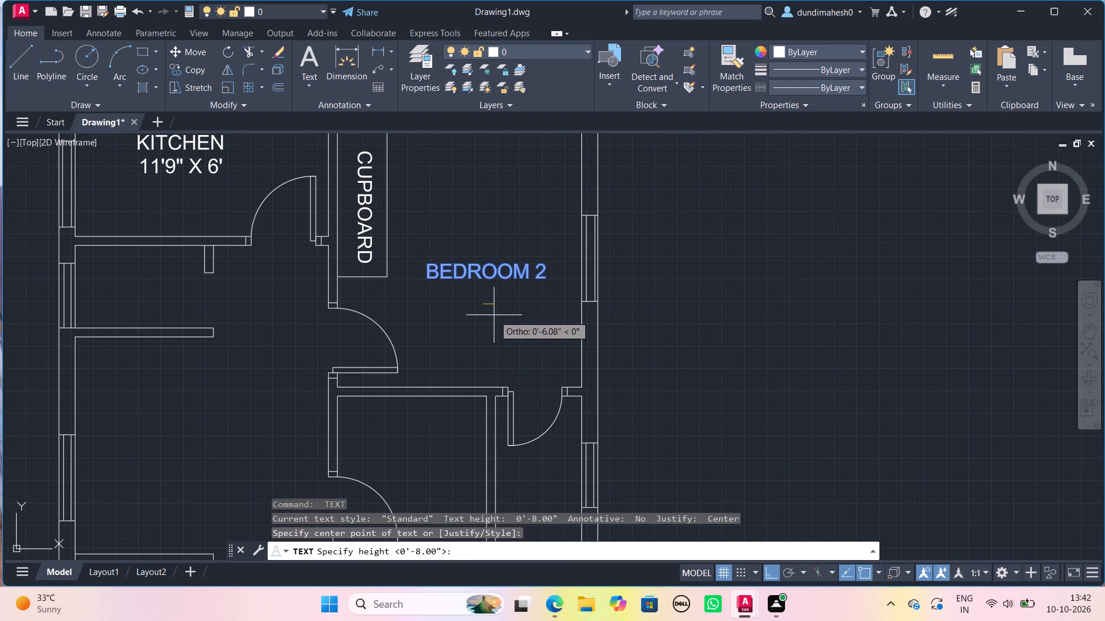
pyautogui.press('space')
pyautogui.press('space')
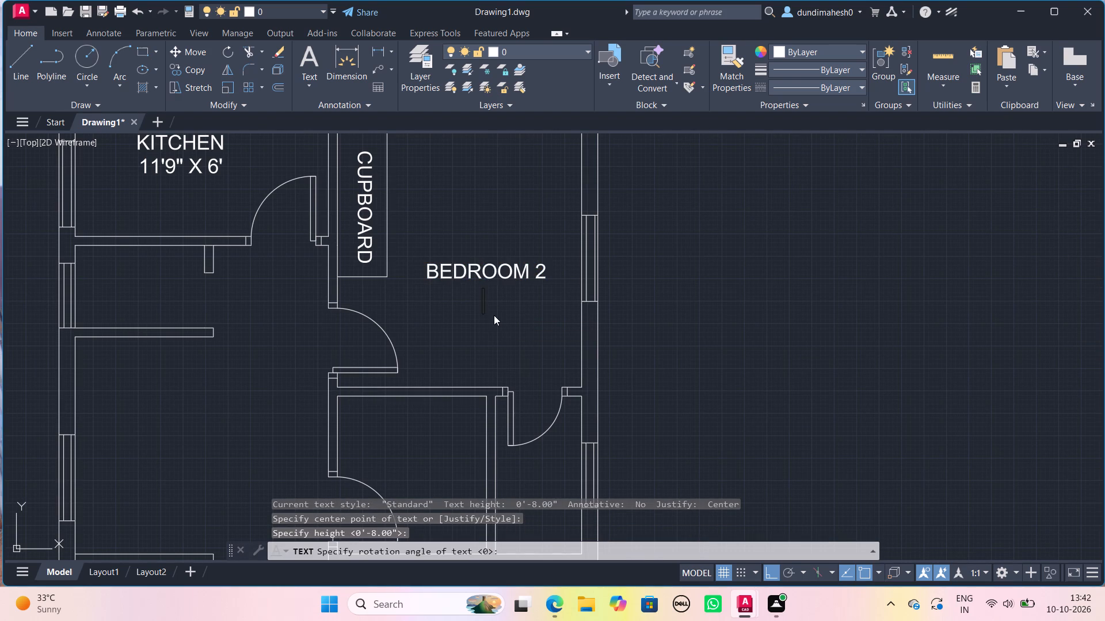
pyautogui.click(477, 297)
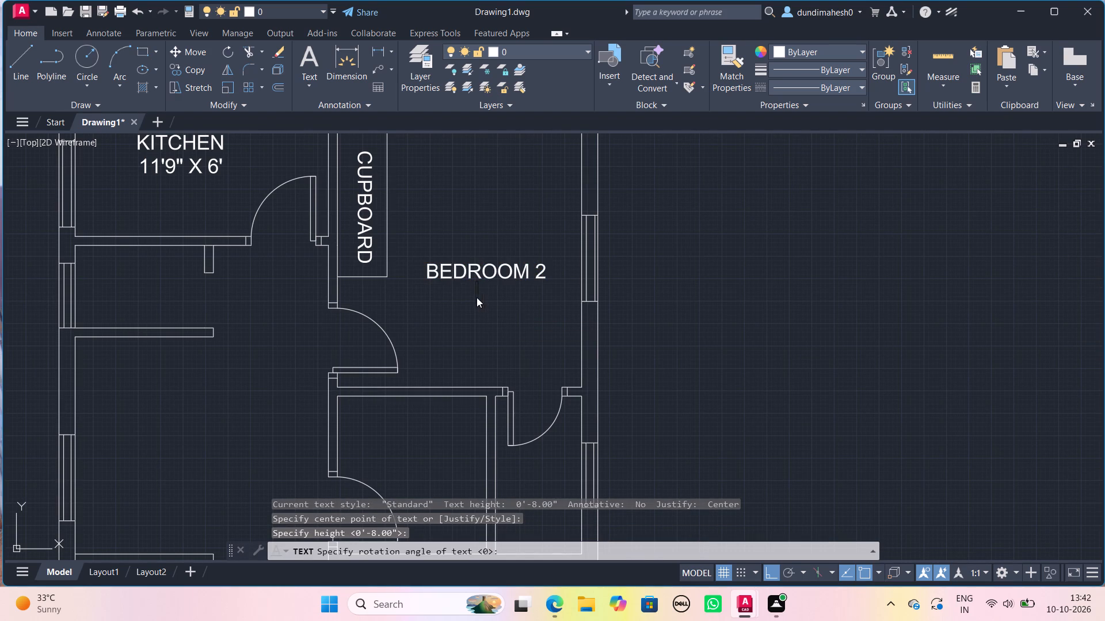
pyautogui.click(482, 302)
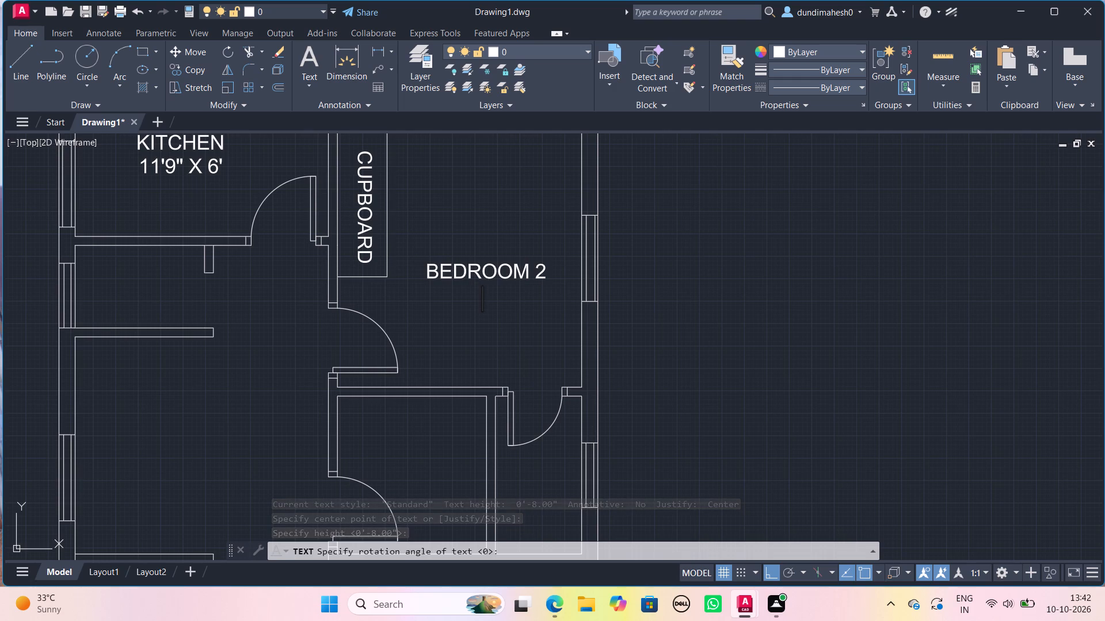
pyautogui.write("11'")
pyautogui.write('4" X 13')
pyautogui.press("'")
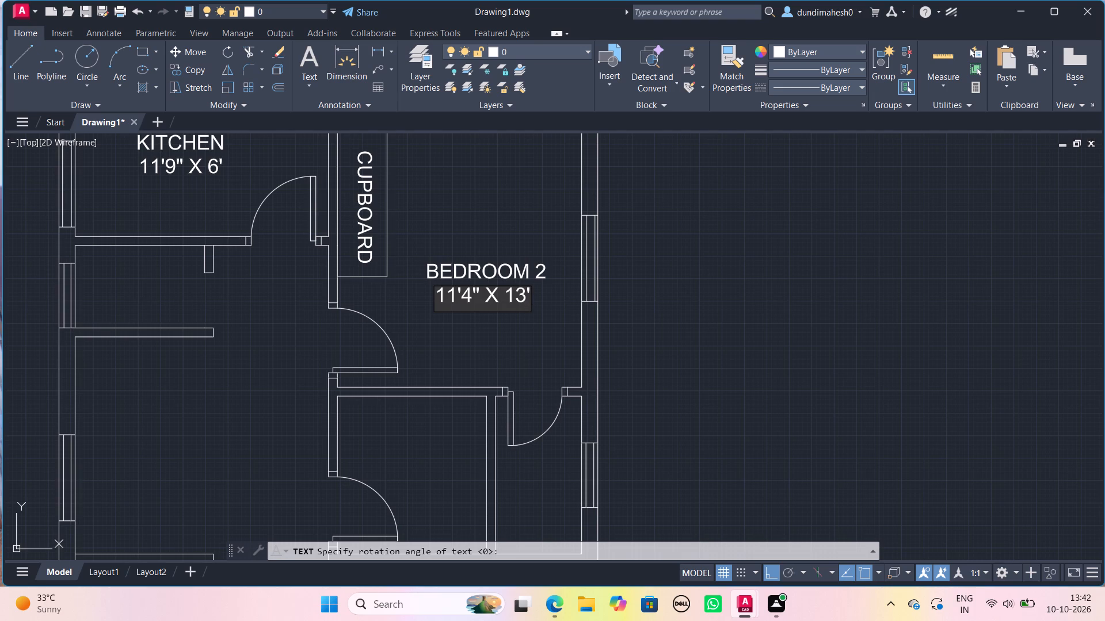
pyautogui.press('Return')
pyautogui.press('Return')
# Place the two-line centered label "GENERAL" / "TOILET & BATH" with 8" height and 0 rotation in the small room south of Bedroom 2, west of the partition.
pyautogui.scroll(-1, 481, 304)
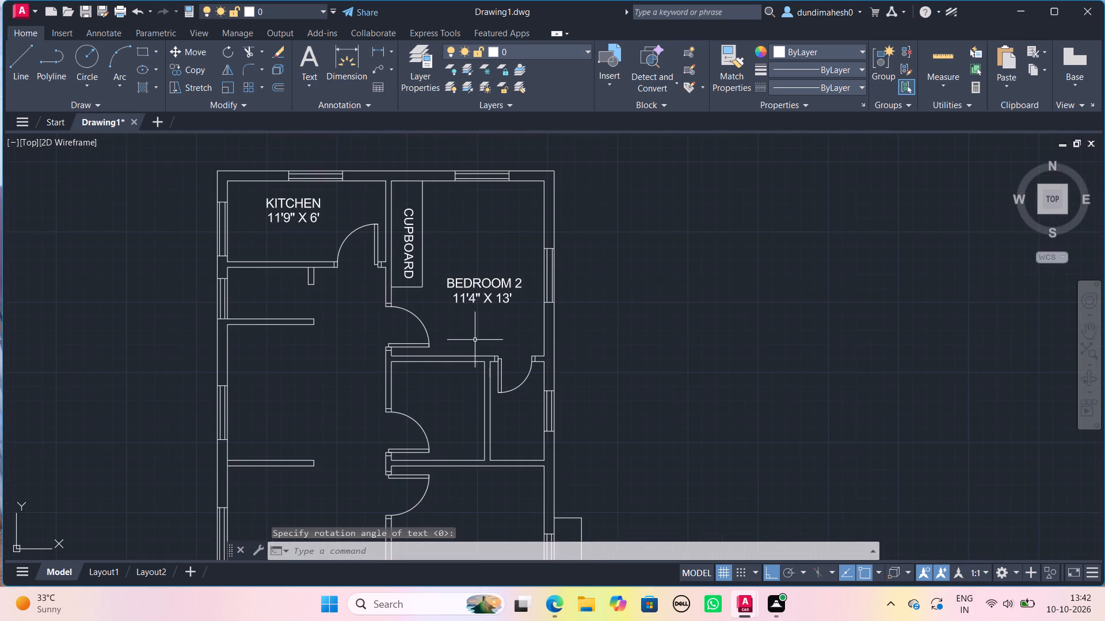
pyautogui.moveTo(474, 388); pyautogui.dragTo(528, 272, button='middle')
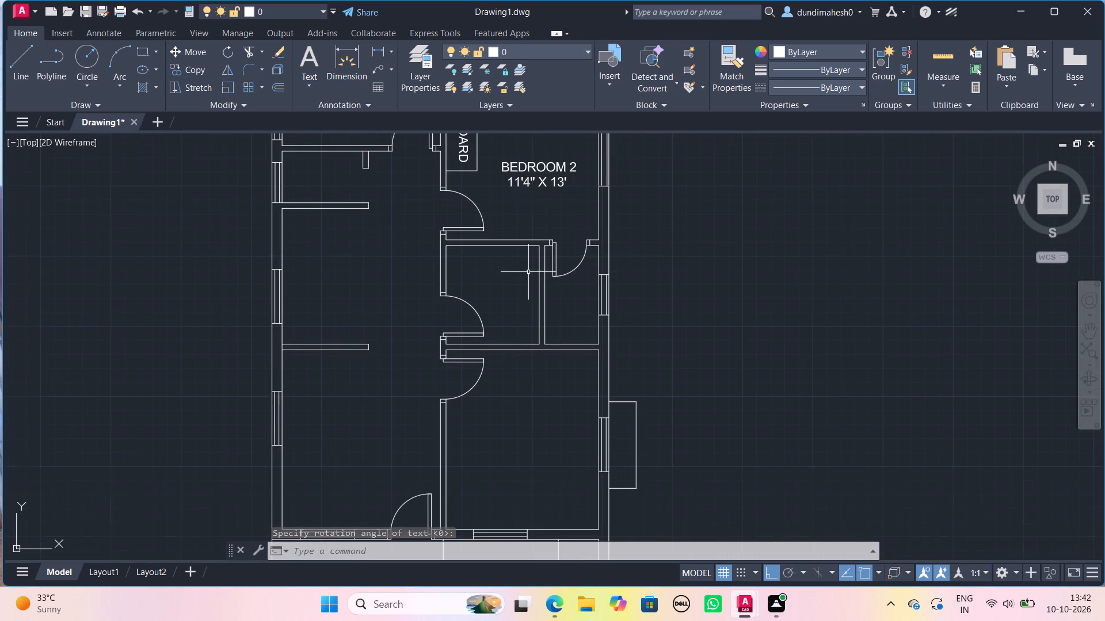
pyautogui.scroll(2, 519, 278)
pyautogui.write("DT'")
pyautogui.press('BackSpace')
pyautogui.press('Return')
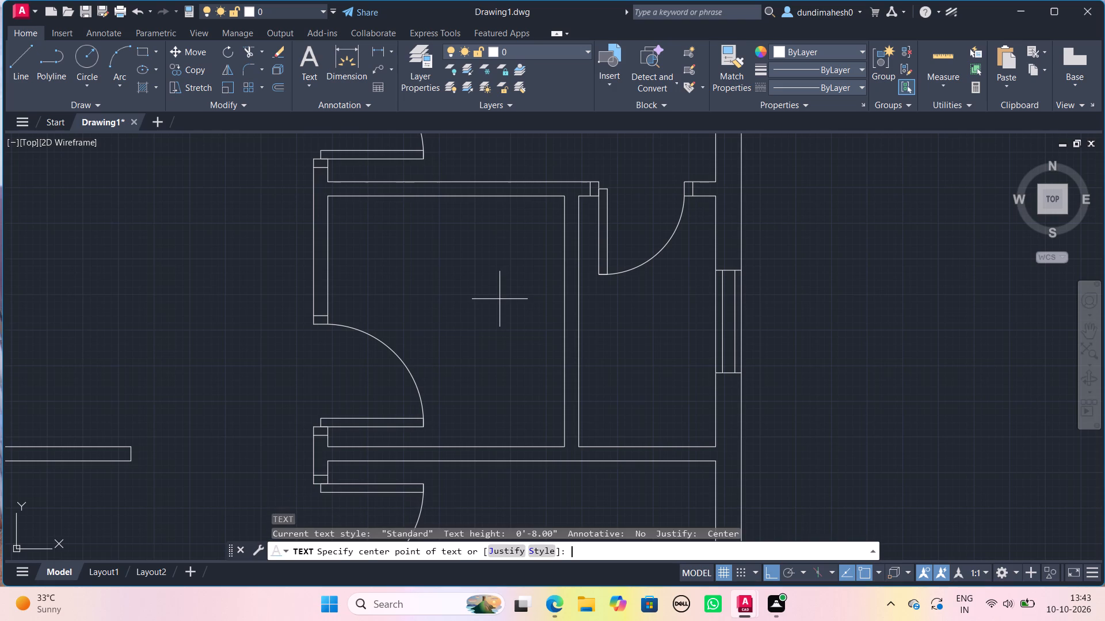
pyautogui.click(454, 266)
pyautogui.press('space')
pyautogui.press('space')
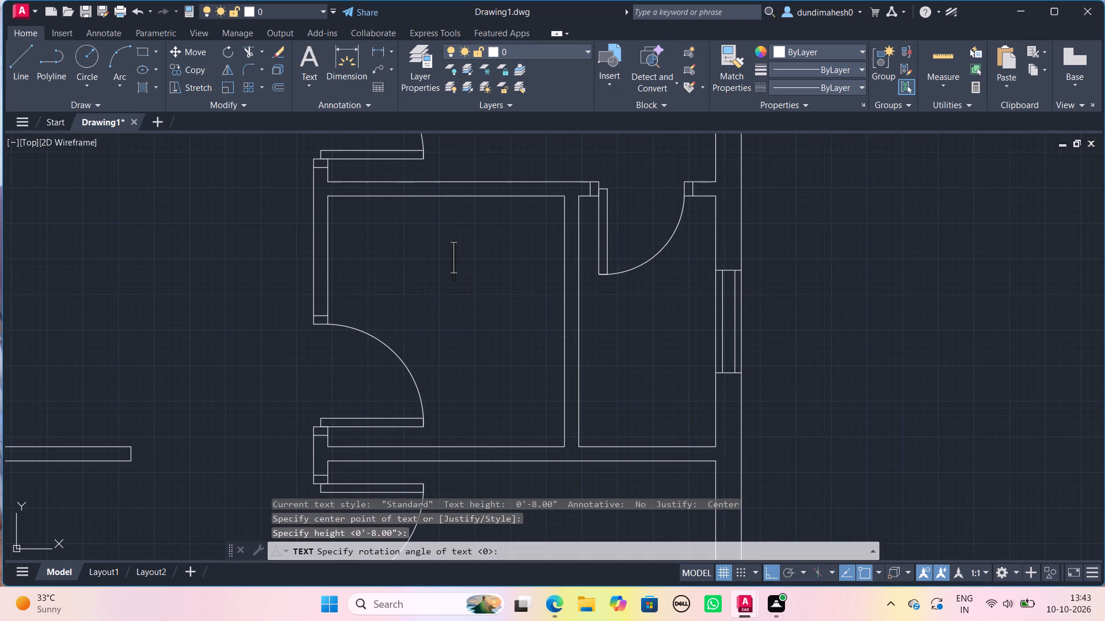
pyautogui.click(459, 232)
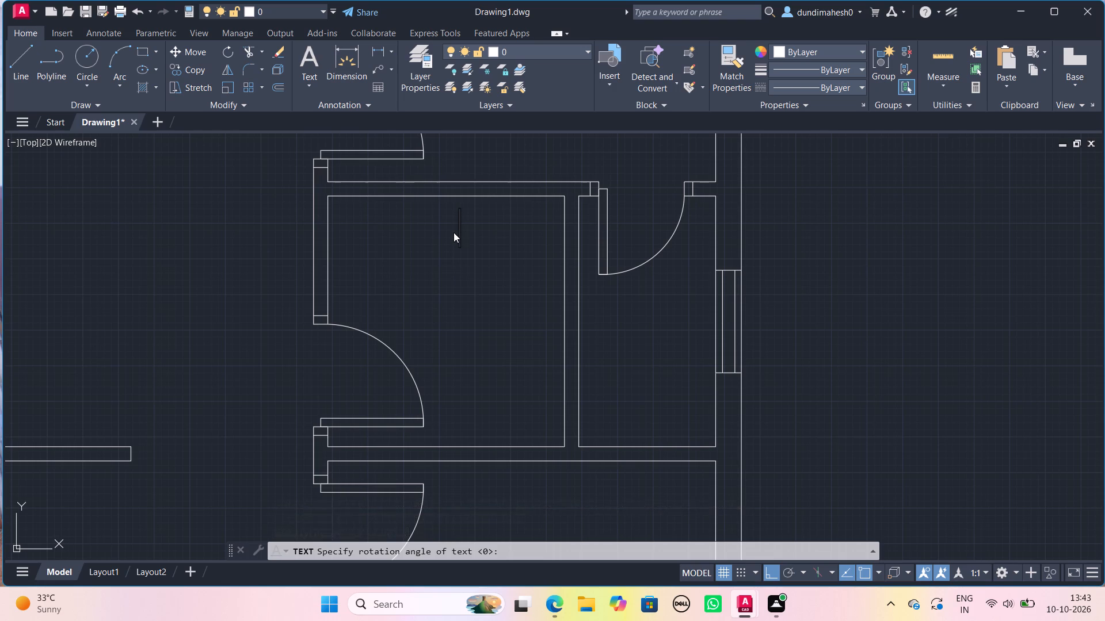
pyautogui.click(452, 232)
pyautogui.write('GE')
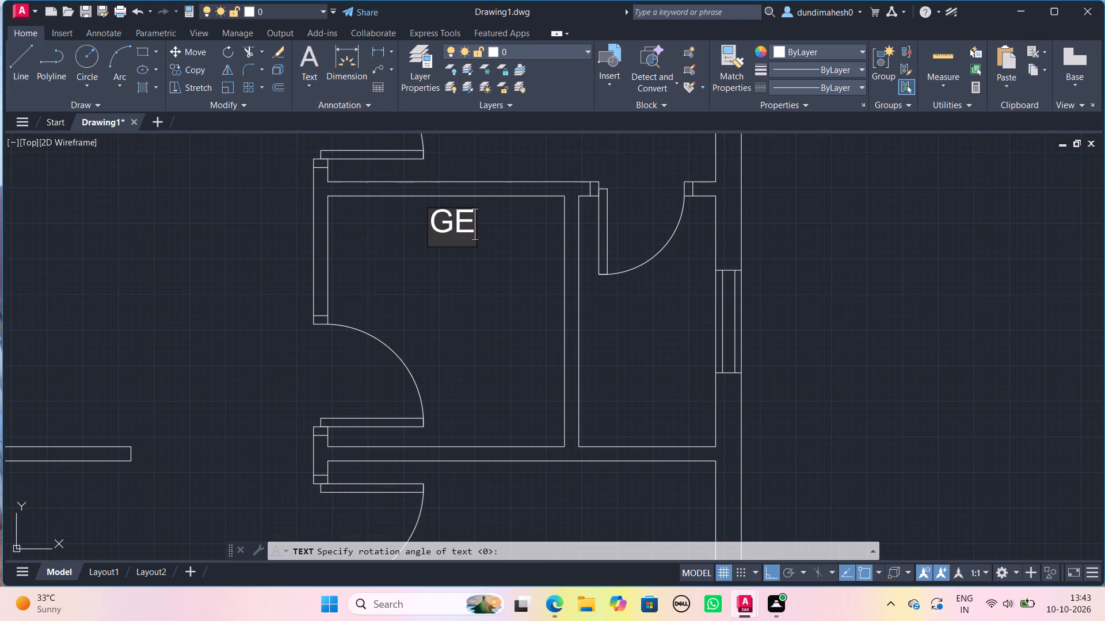
pyautogui.write('NERAL')
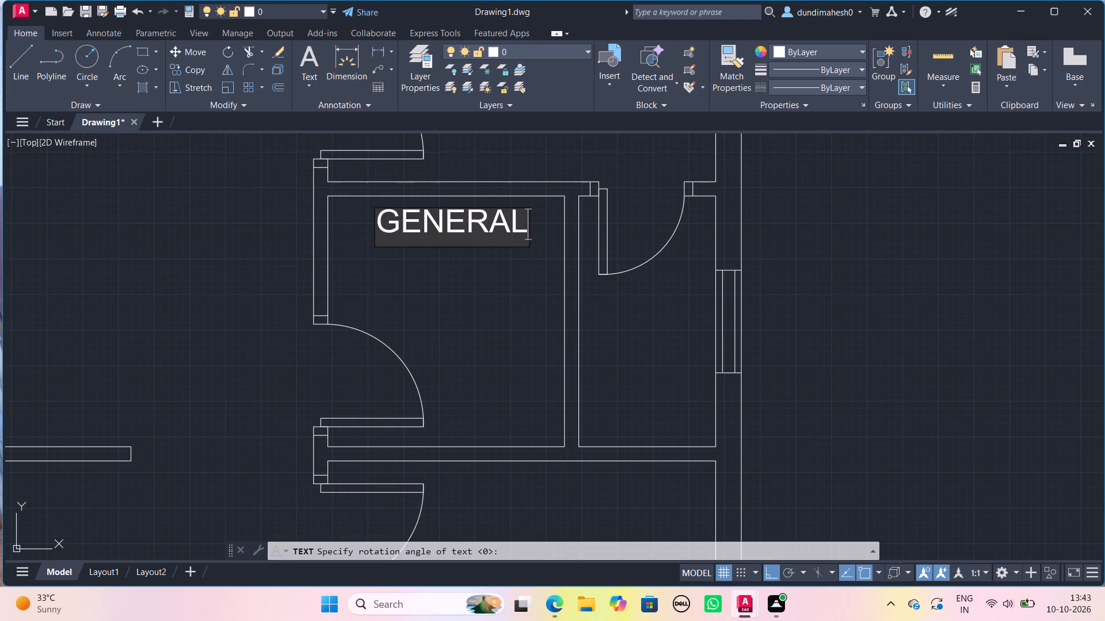
pyautogui.press('Return')
pyautogui.write('TO')
pyautogui.write('ILET')
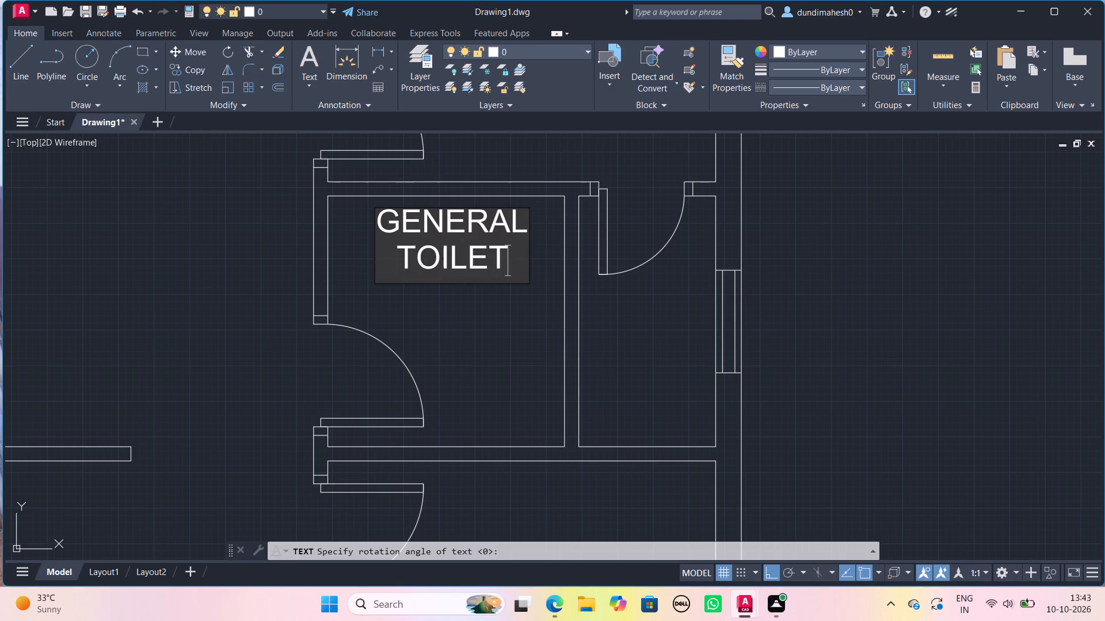
pyautogui.press('space')
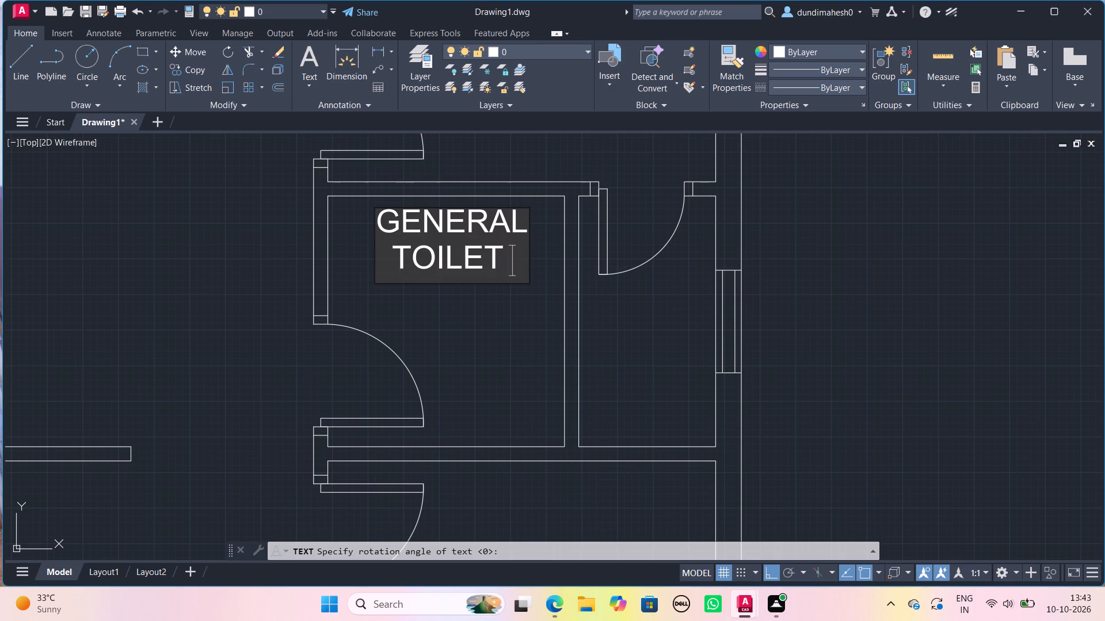
pyautogui.write('&')
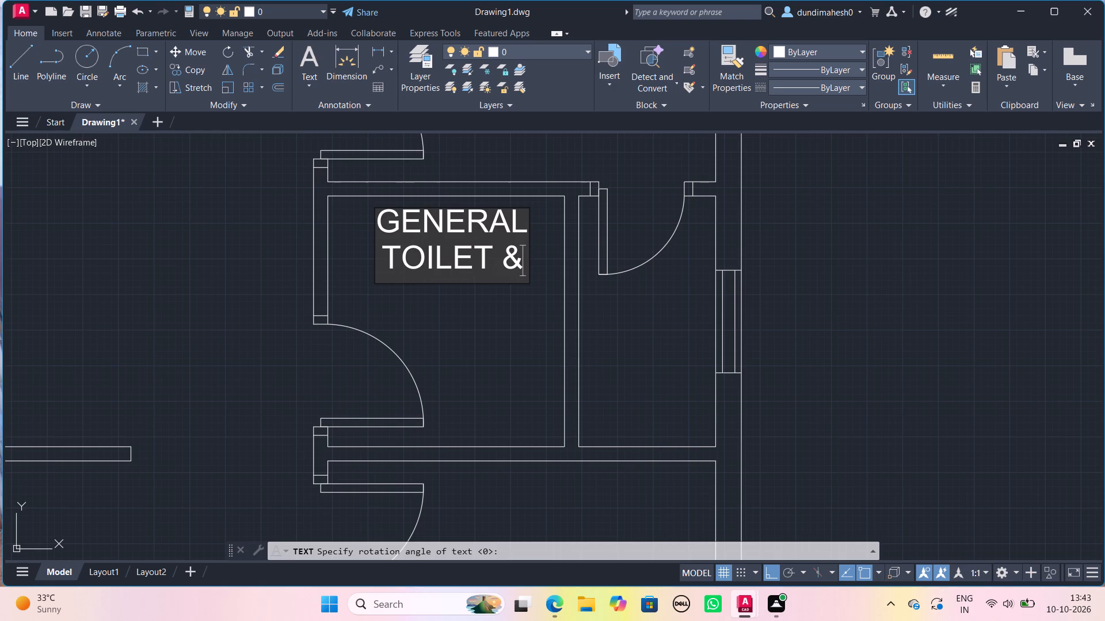
pyautogui.press('space')
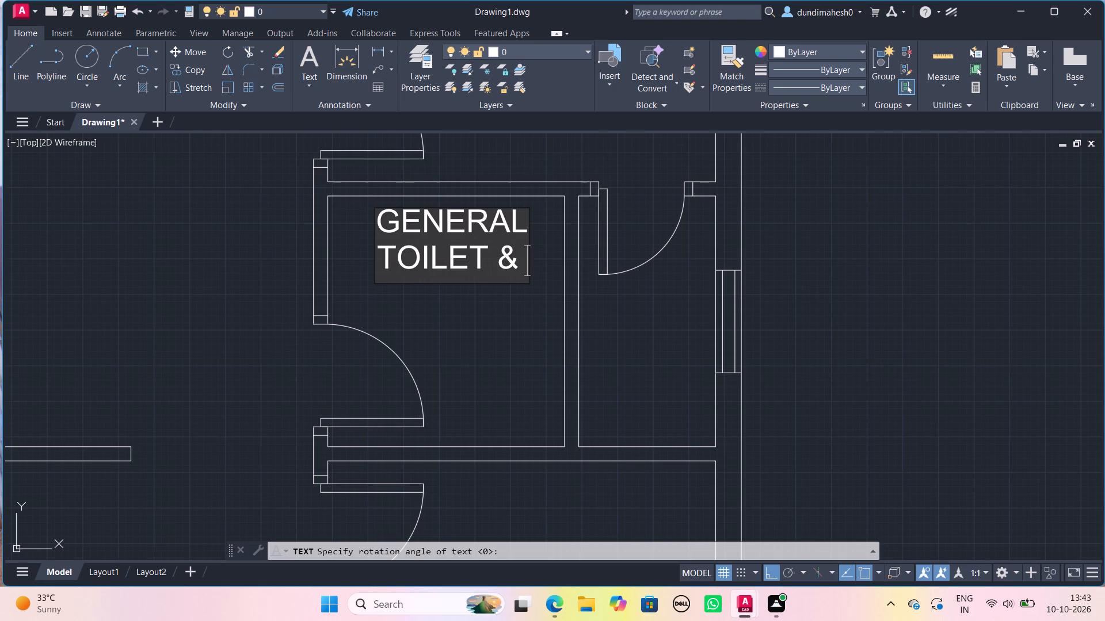
pyautogui.write('BATH')
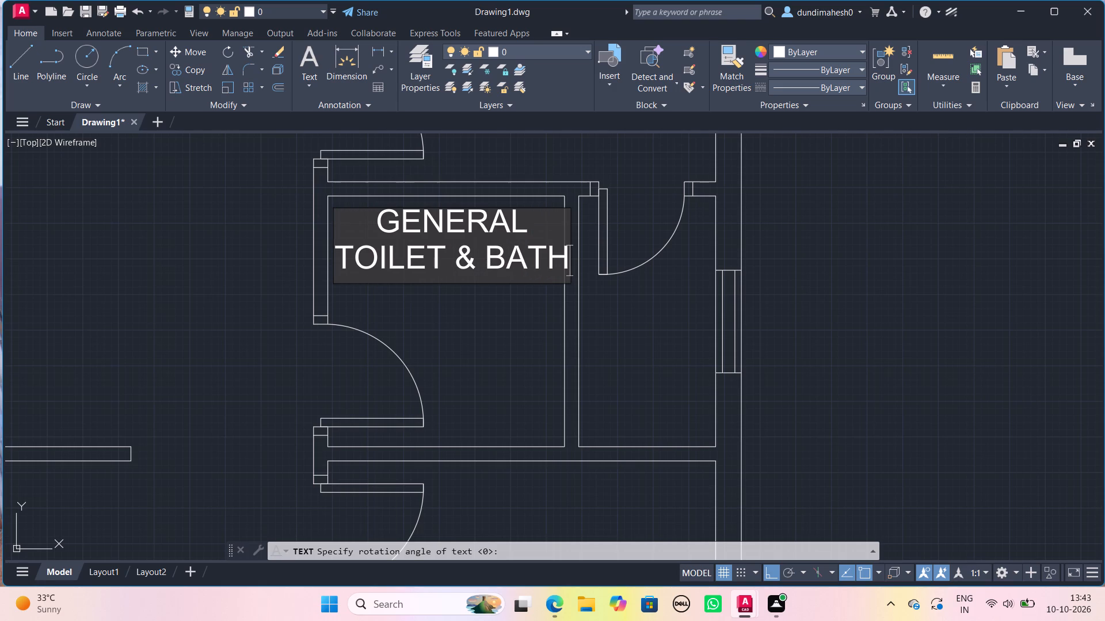
pyautogui.press('Return')
pyautogui.press('Return')
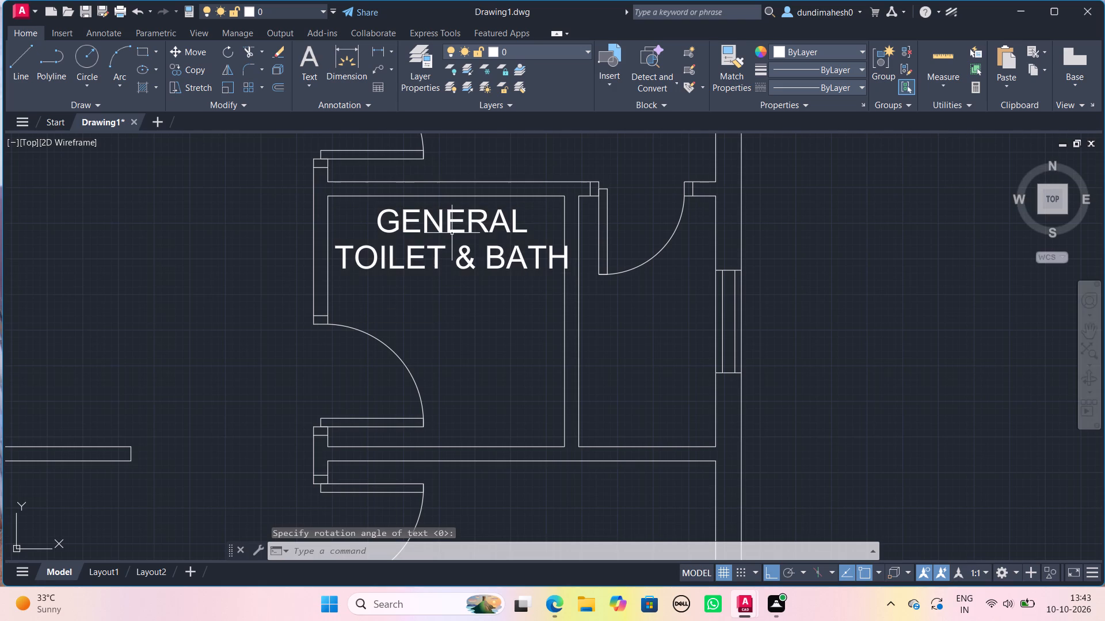
# Place centered text "6'11" X 7'4"" with 8" height and 0 rotation just below the GENERAL TOILET & BATH label.
pyautogui.press('space')
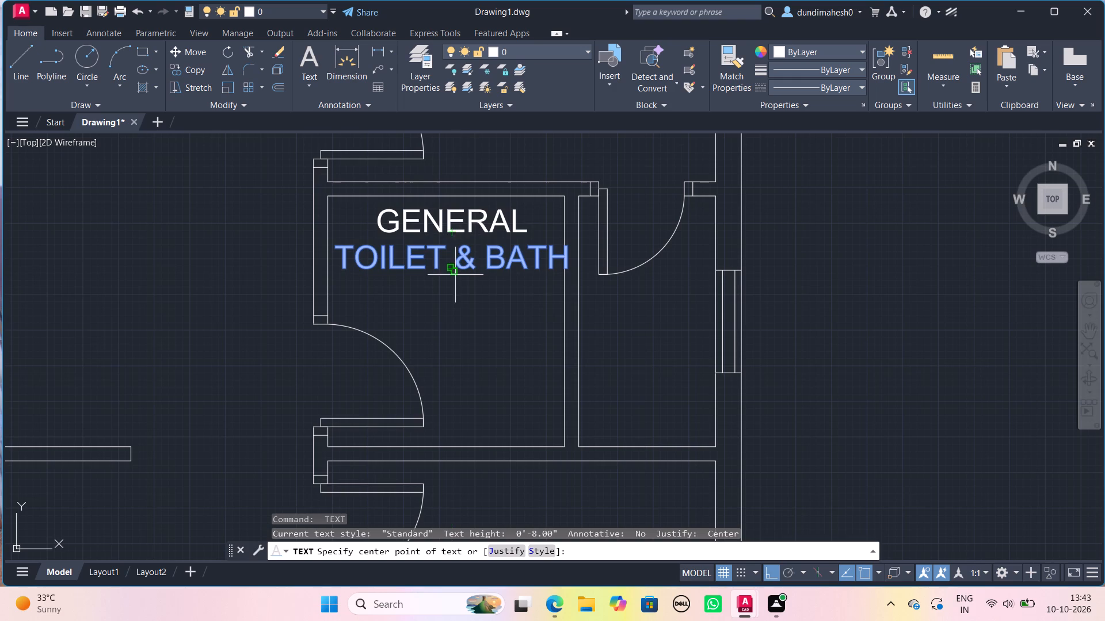
pyautogui.click(455, 287)
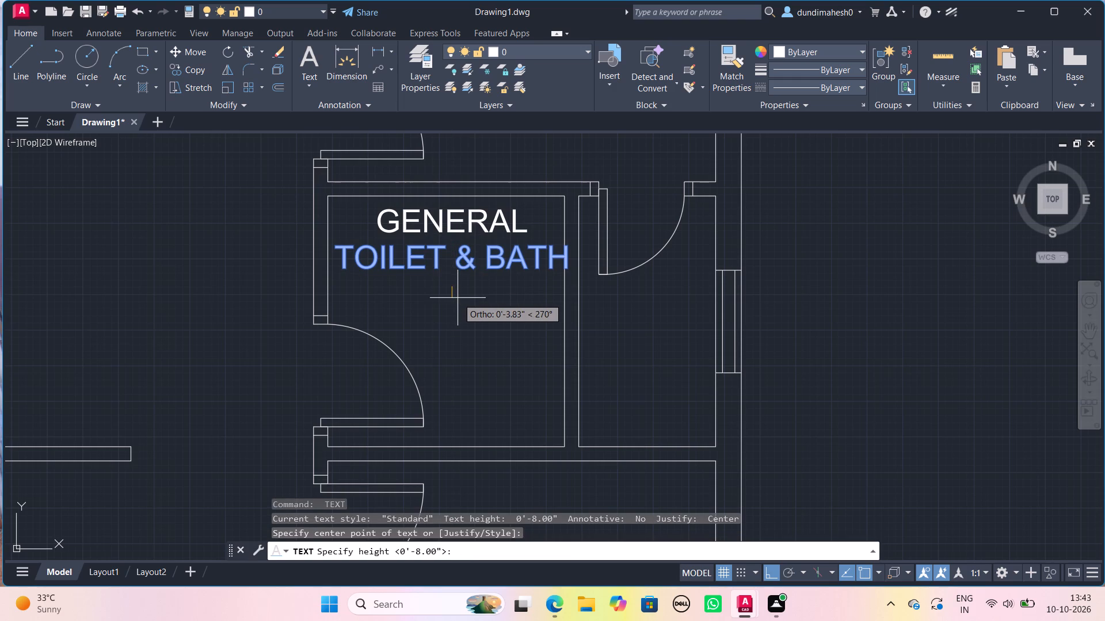
pyautogui.press('space')
pyautogui.press('space')
pyautogui.click(458, 298)
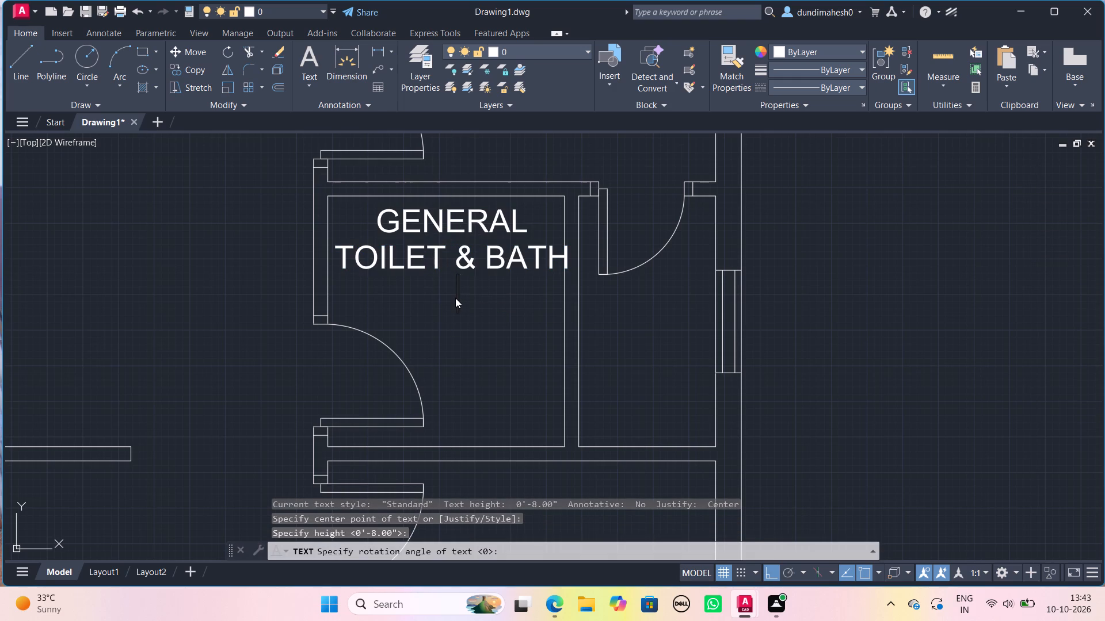
pyautogui.click(451, 298)
pyautogui.write("6'")
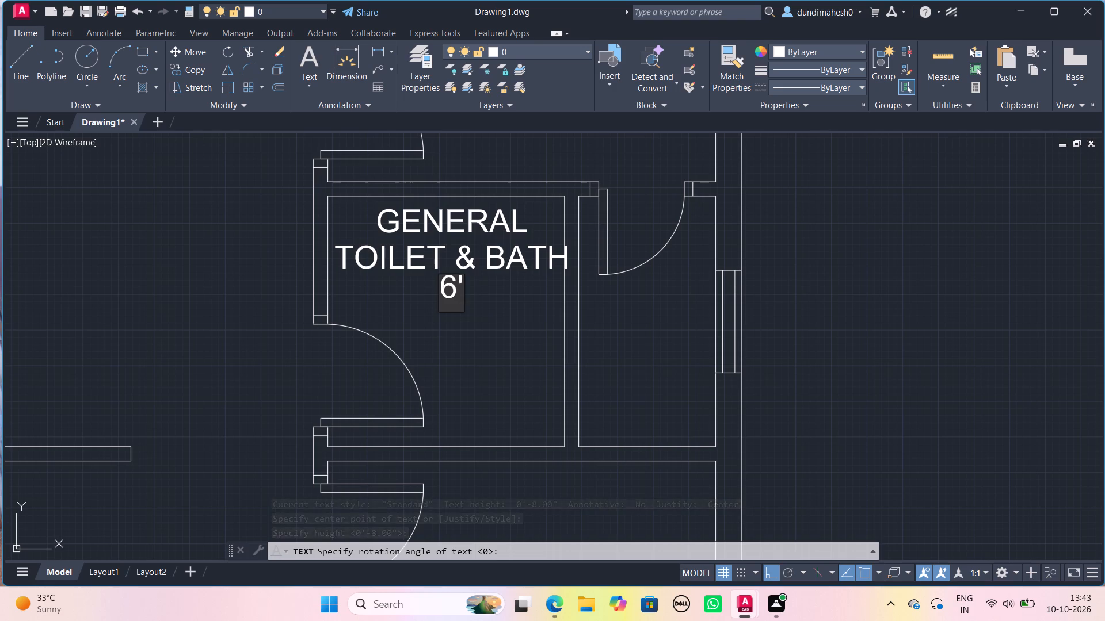
pyautogui.write('11"')
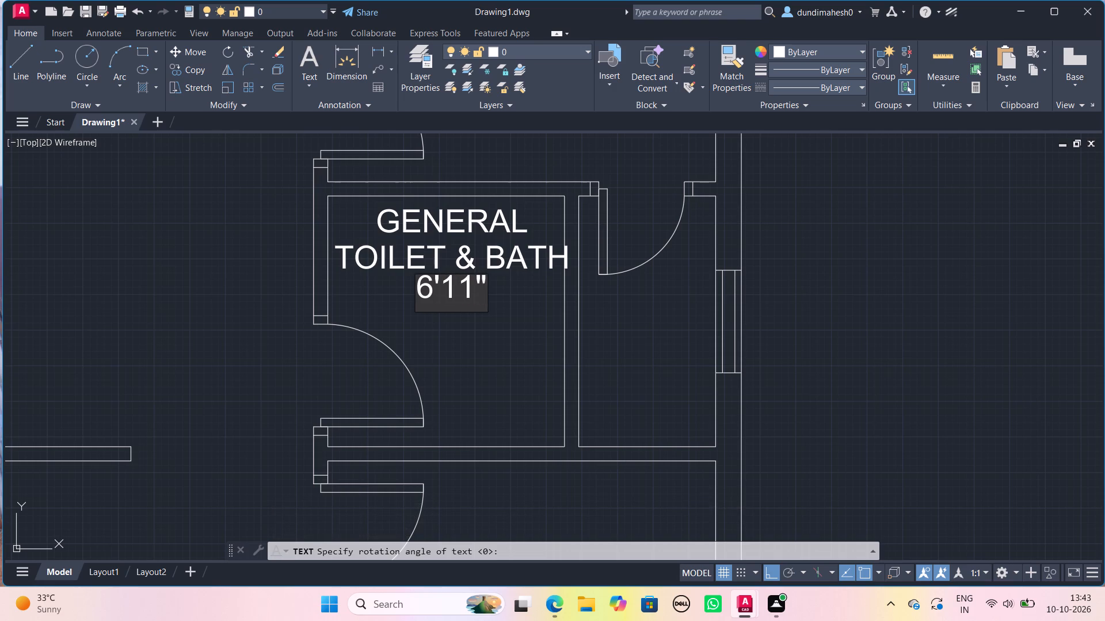
pyautogui.press('x')
pyautogui.press('BackSpace')
pyautogui.press('space')
pyautogui.write('X')
pyautogui.press('space')
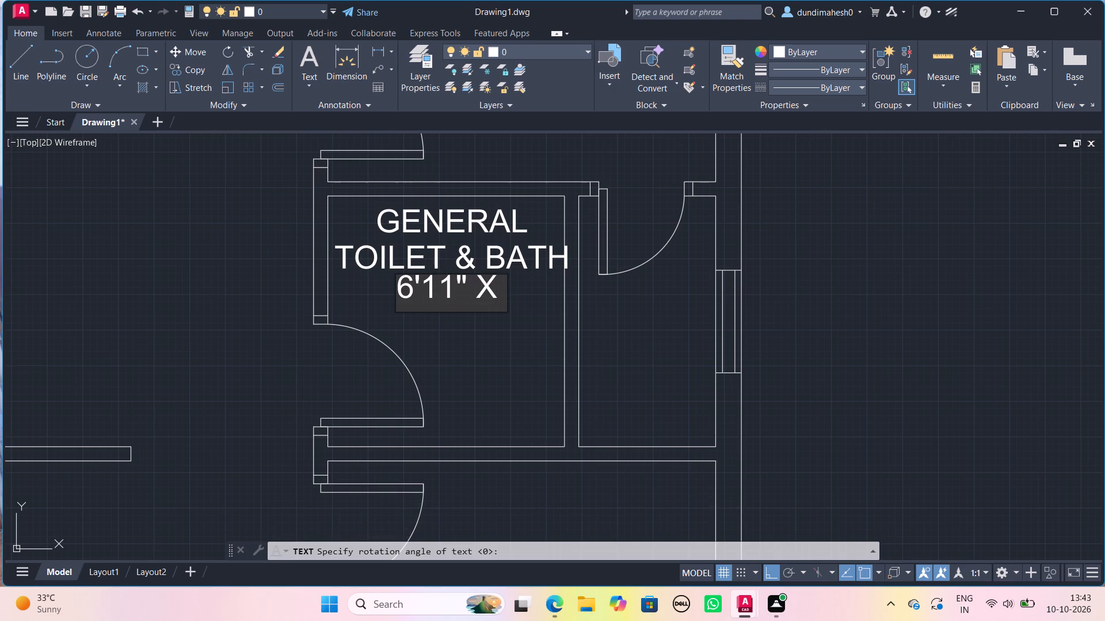
pyautogui.write('7\'4"')
pyautogui.press('Return')
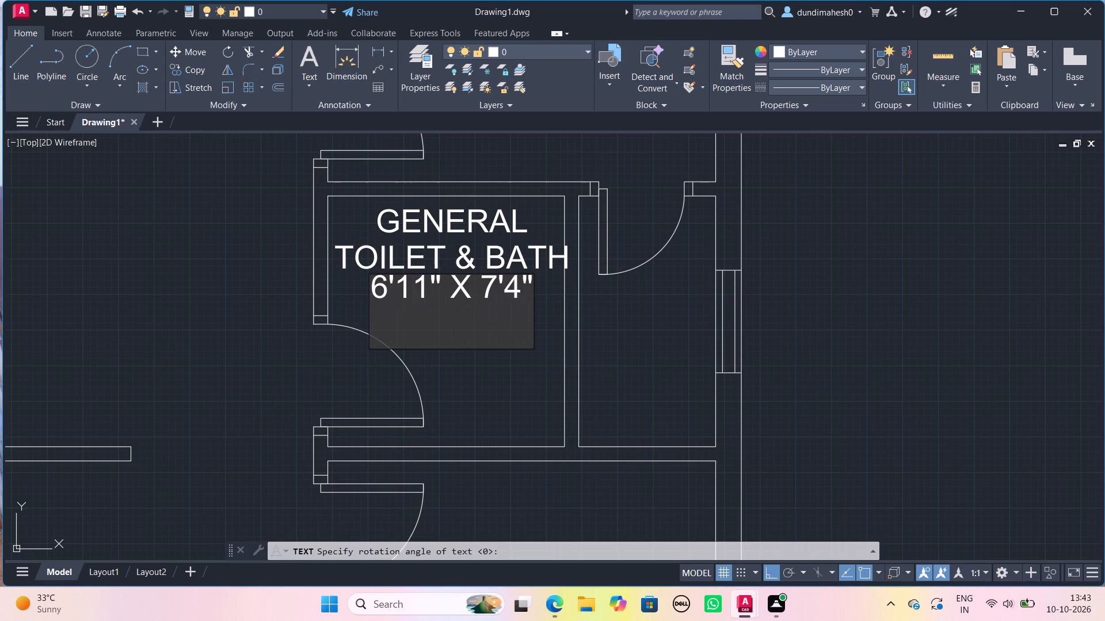
# Place the three-line centered label "ATTACH" / "TOILET &" / "BATH" in the small room east of the general toilet, below its door swing.
pyautogui.click(650, 310)
pyautogui.write('ATT')
pyautogui.write('ACJ')
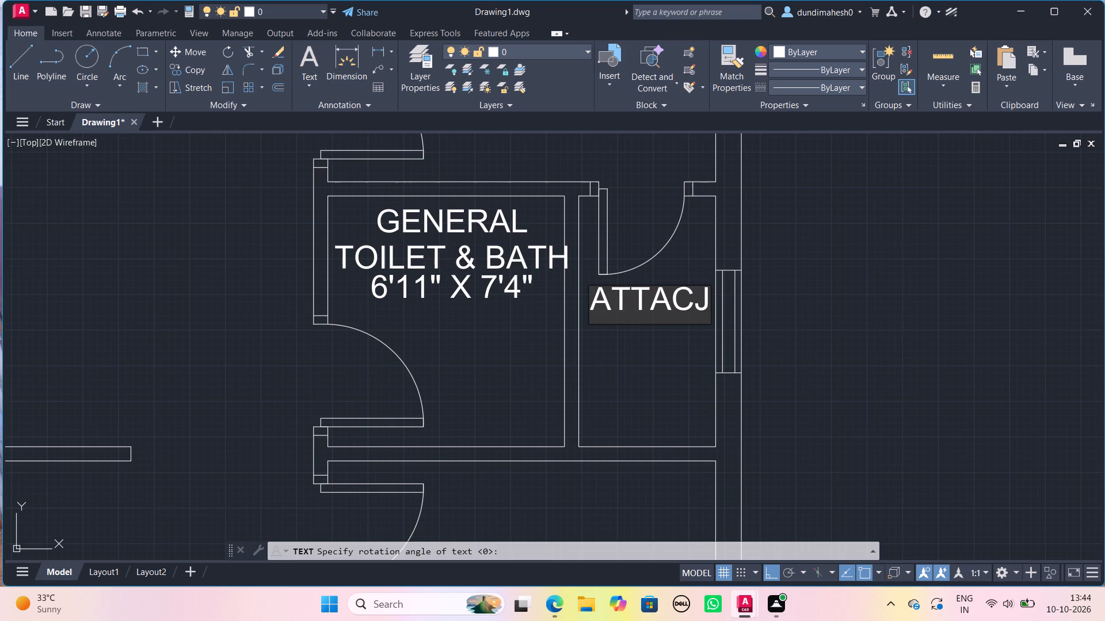
pyautogui.press('BackSpace')
pyautogui.press('j')
pyautogui.press('BackSpace')
pyautogui.press('h')
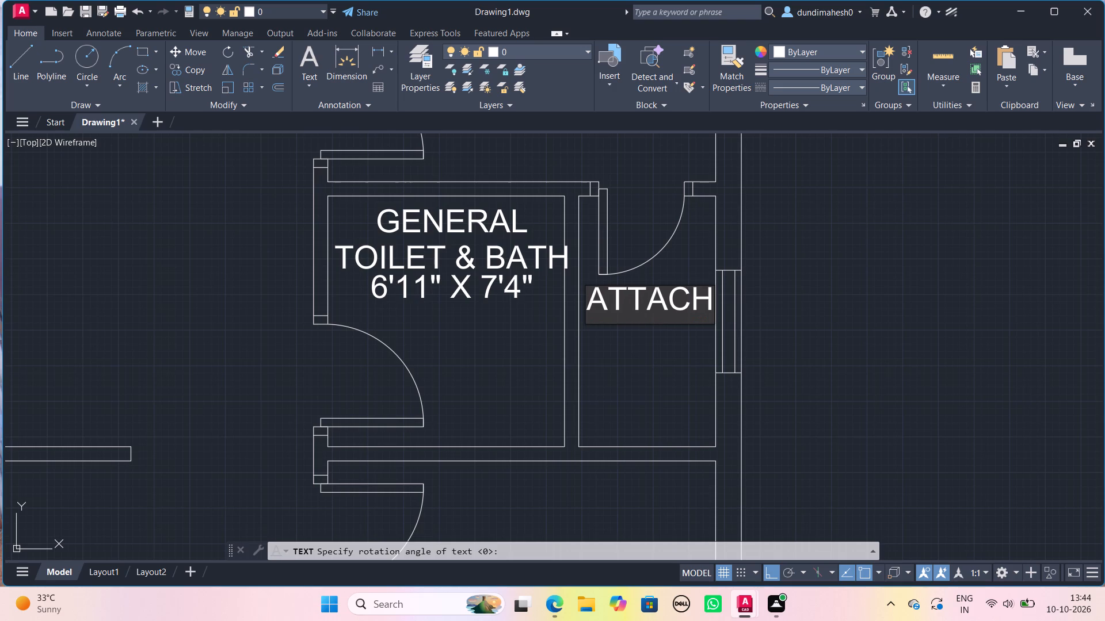
pyautogui.press('Return')
pyautogui.write('TOILET')
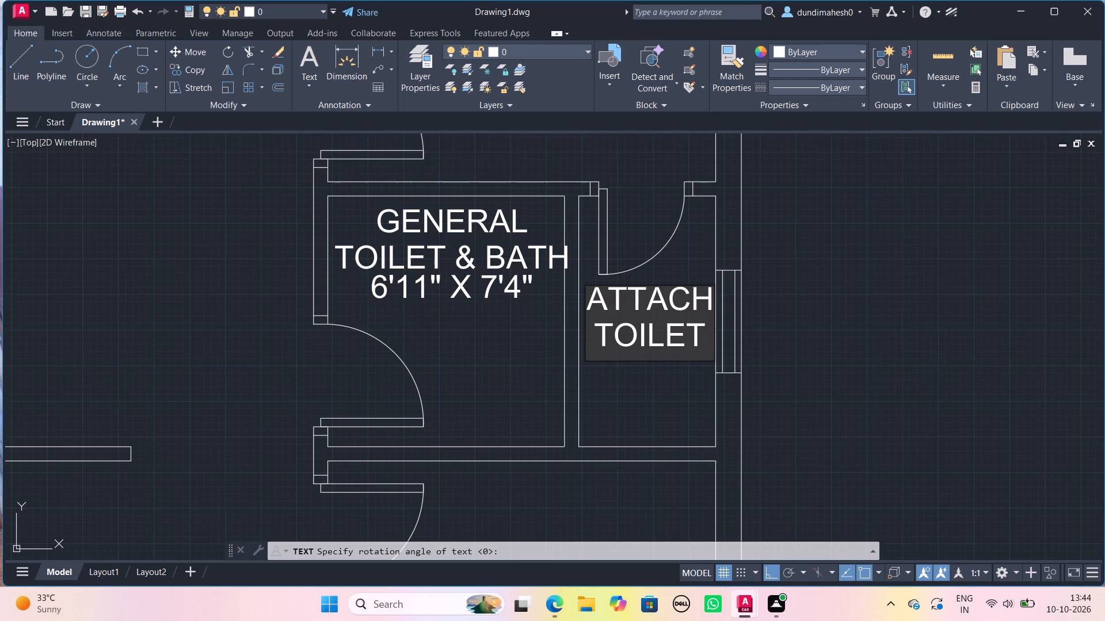
pyautogui.press('space')
pyautogui.write('&')
pyautogui.press('space')
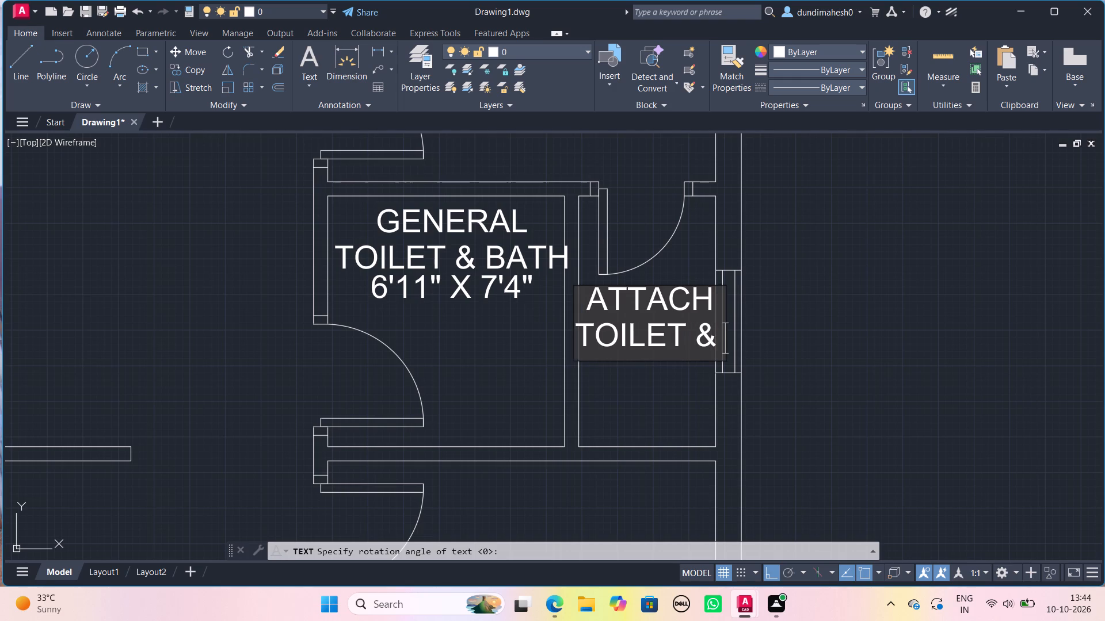
pyautogui.write('BATH')
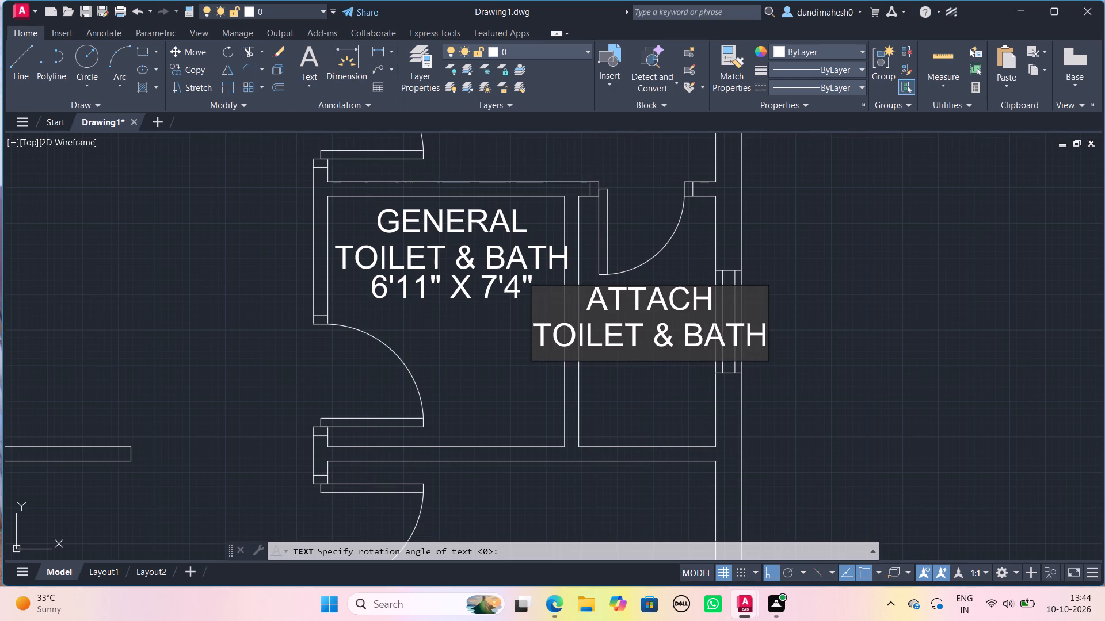
pyautogui.press('BackSpace')
pyautogui.press('BackSpace')
pyautogui.press('BackSpace')
pyautogui.press('BackSpace')
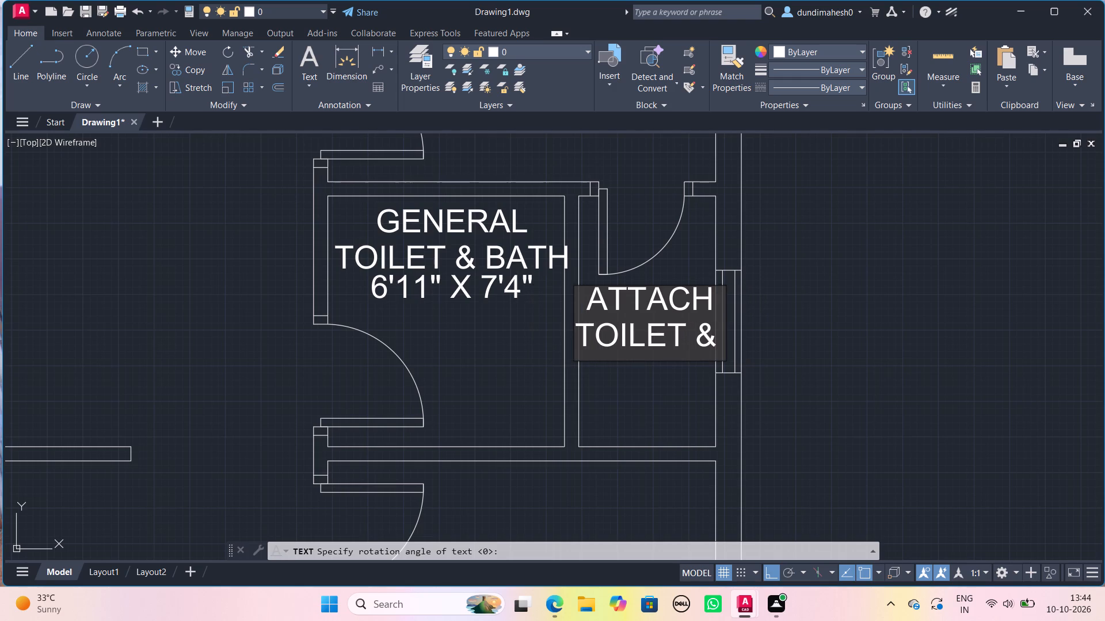
pyautogui.press('Return')
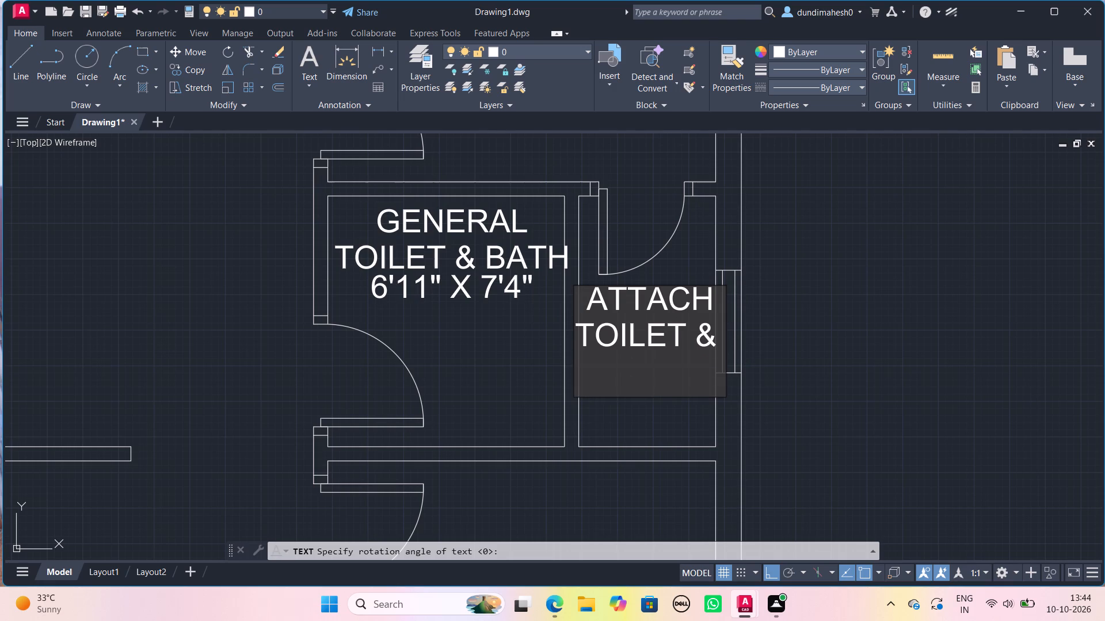
pyautogui.write('BATH')
# Add the size line "4'X7'4"" beneath the ATTACH TOILET & BATH label and finish the text.
pyautogui.press('Return')
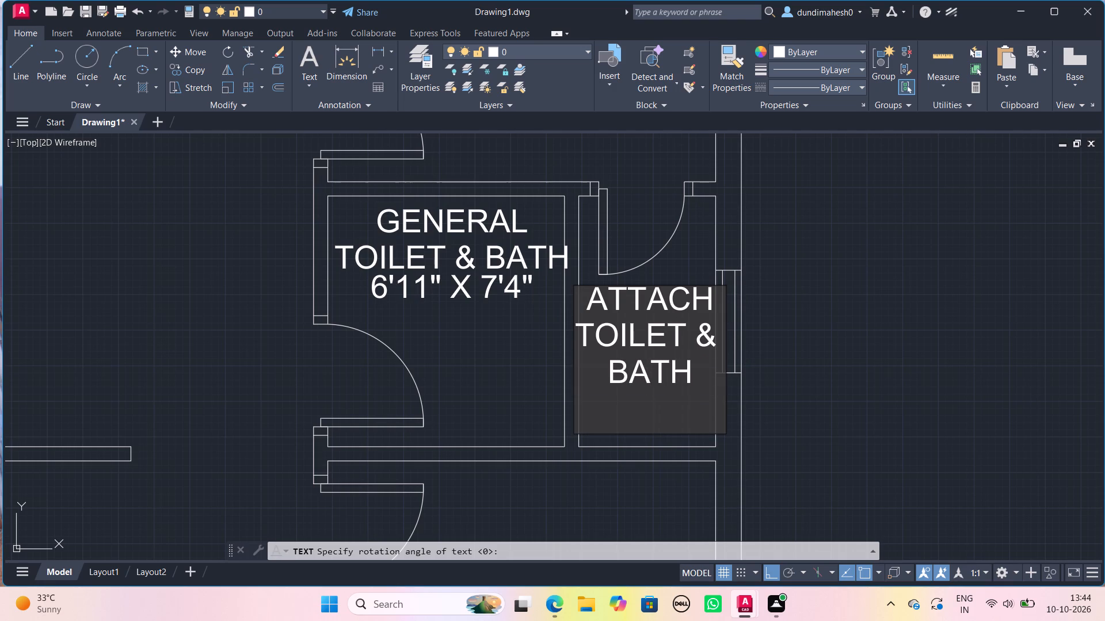
pyautogui.write("4'")
pyautogui.press('x')
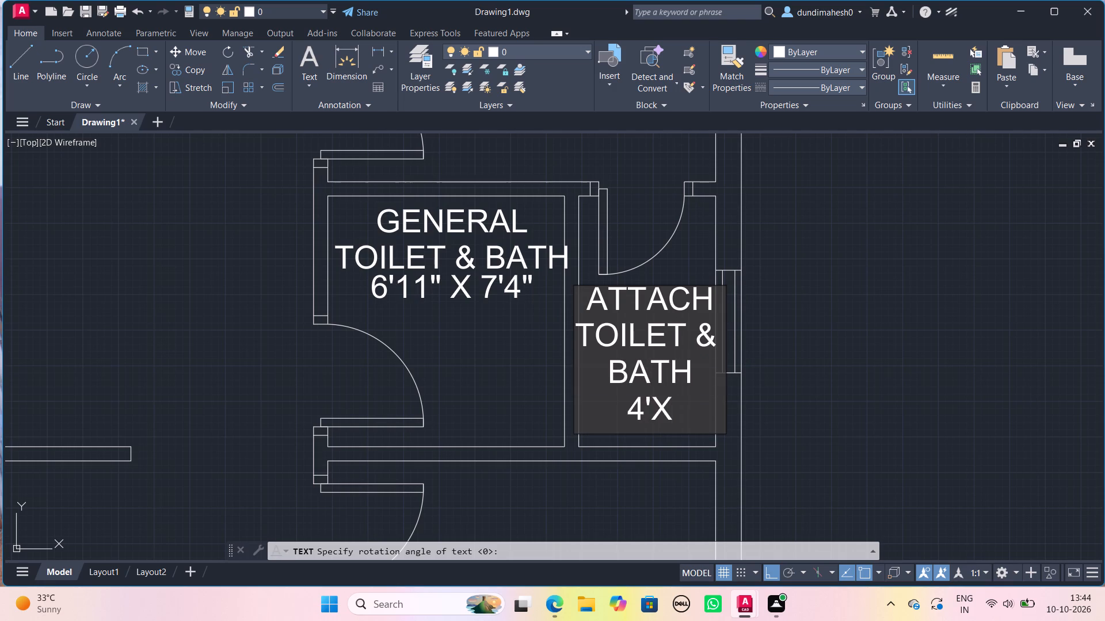
pyautogui.write("7'")
pyautogui.press('4')
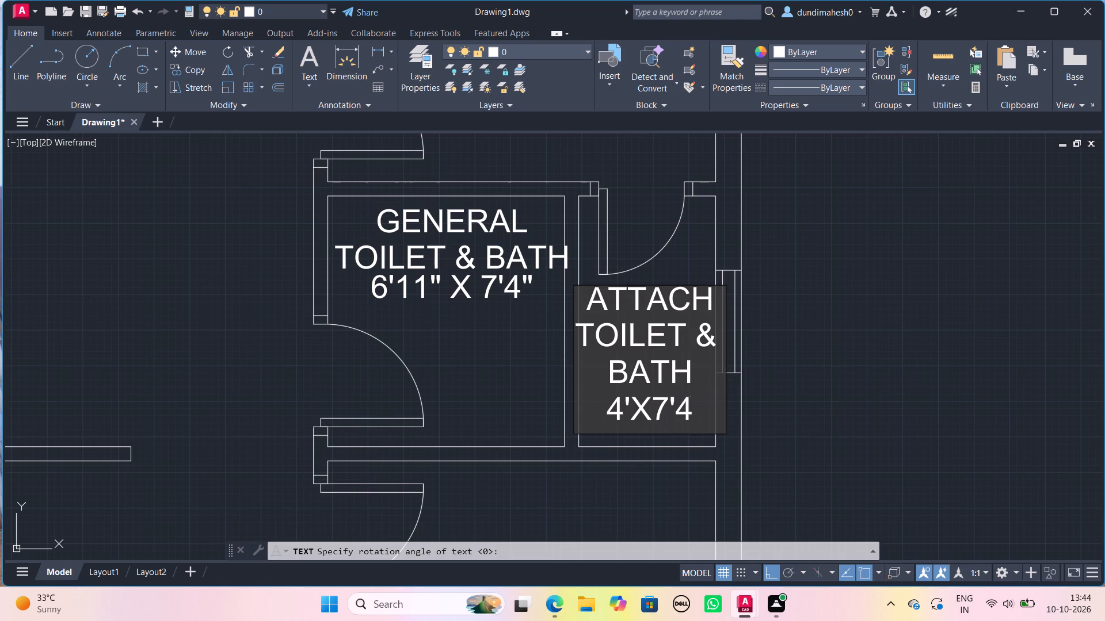
pyautogui.hotkey('shift', '"')
pyautogui.scroll(-2, 650, 310)
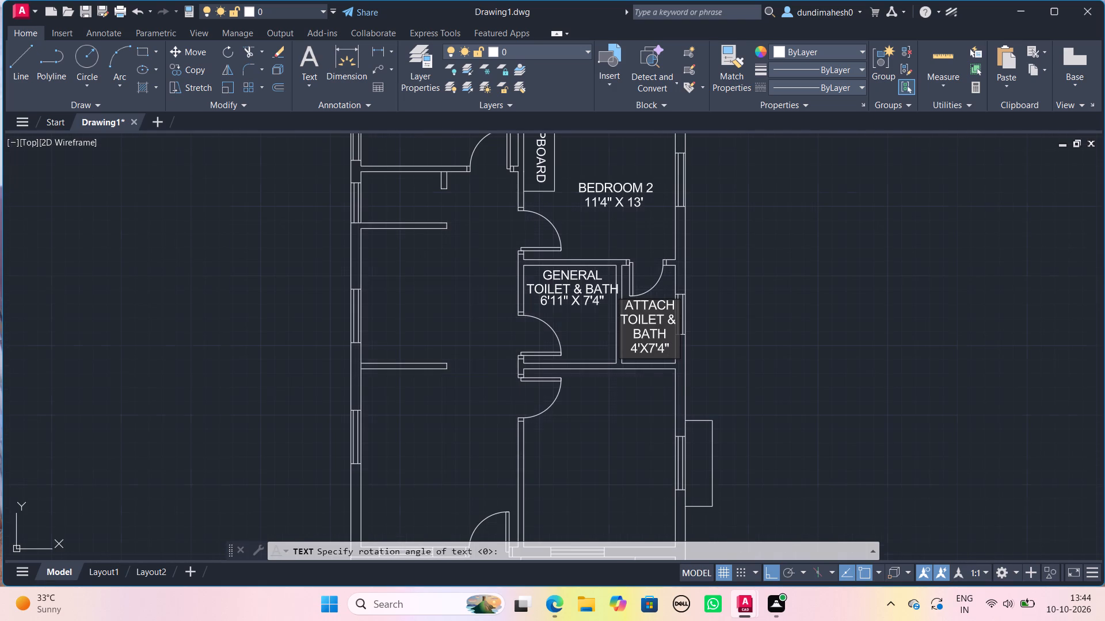
pyautogui.moveTo(635, 440); pyautogui.dragTo(598, 319, button='middle')
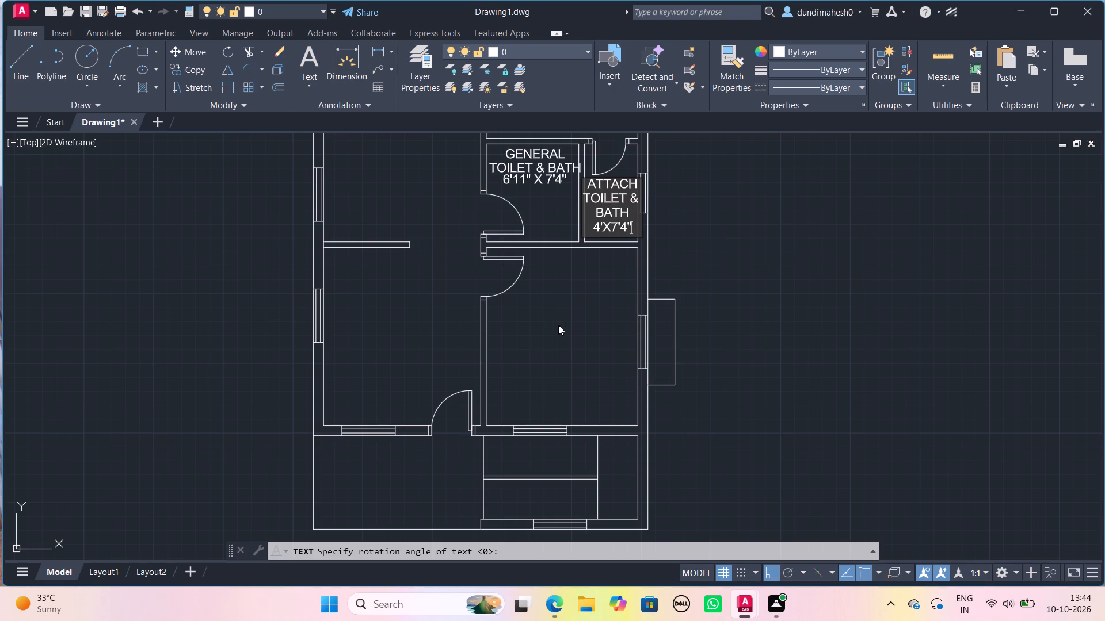
pyautogui.click(558, 325)
pyautogui.press('Return')
# Place center-justified text "CUOBOARD" with 8" height and 0 rotation by the west wall of the southeast room.
pyautogui.press('Return')
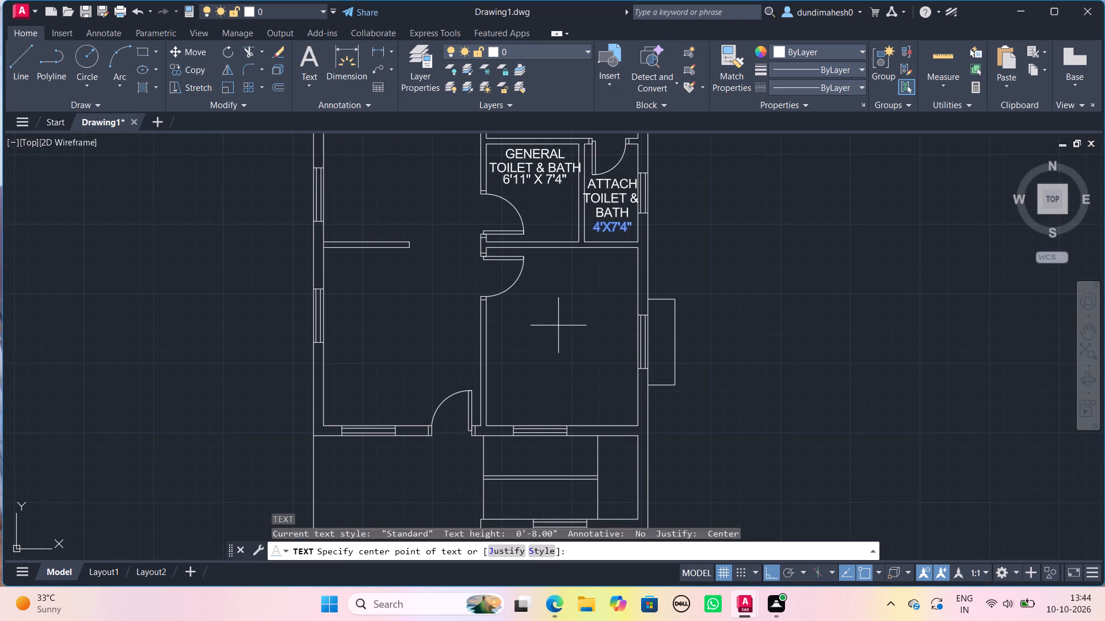
pyautogui.moveTo(530, 330); pyautogui.dragTo(554, 228, button='middle')
pyautogui.scroll(2, 554, 228)
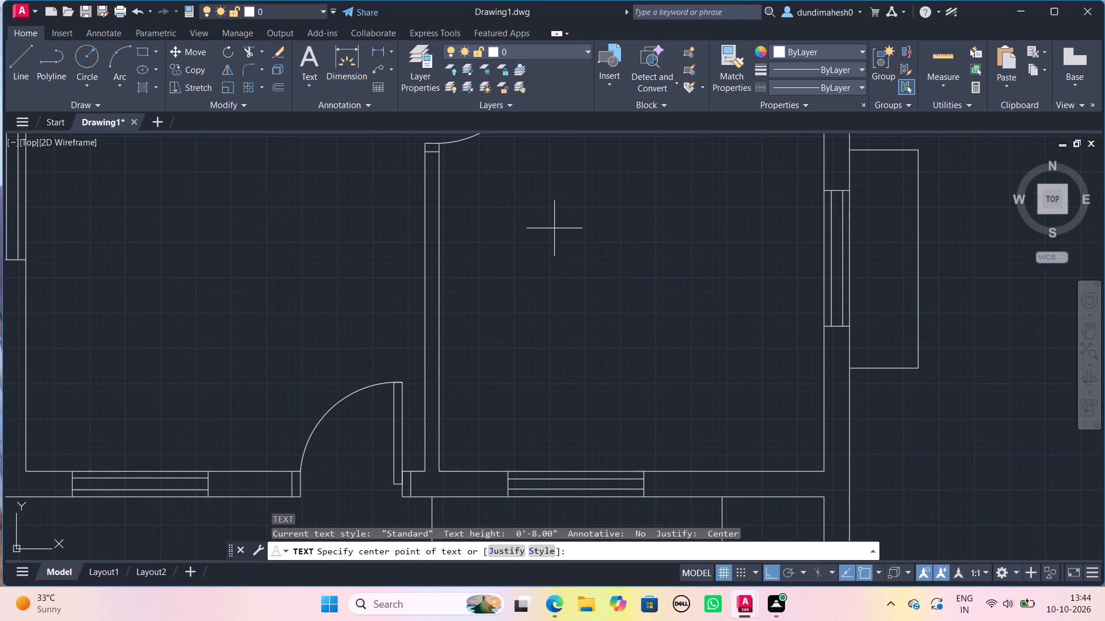
pyautogui.scroll(-1, 520, 231)
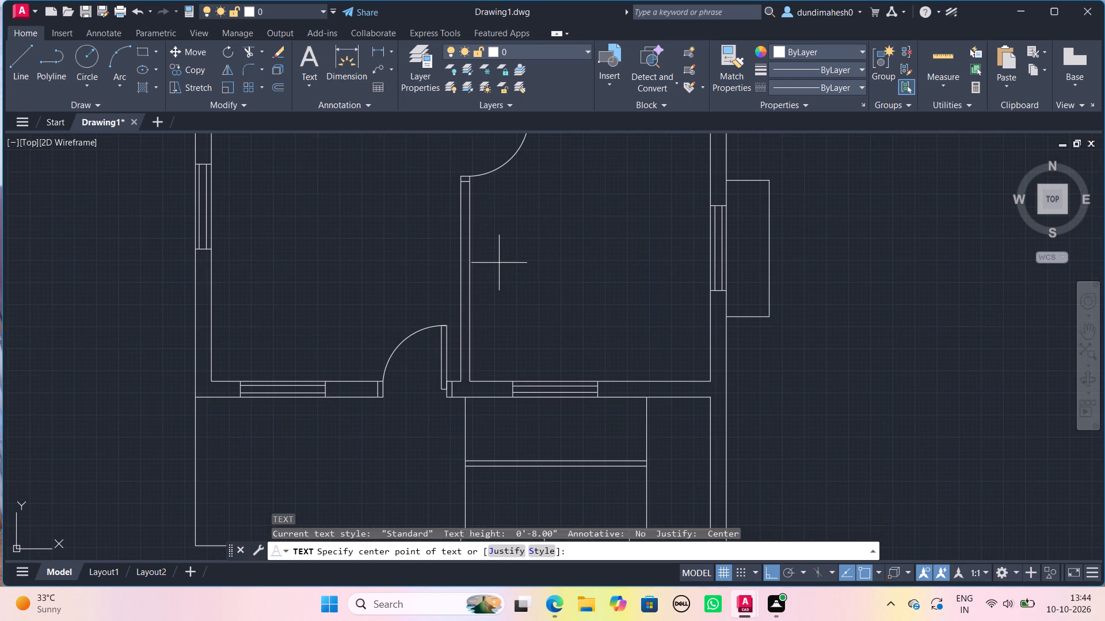
pyautogui.click(481, 281)
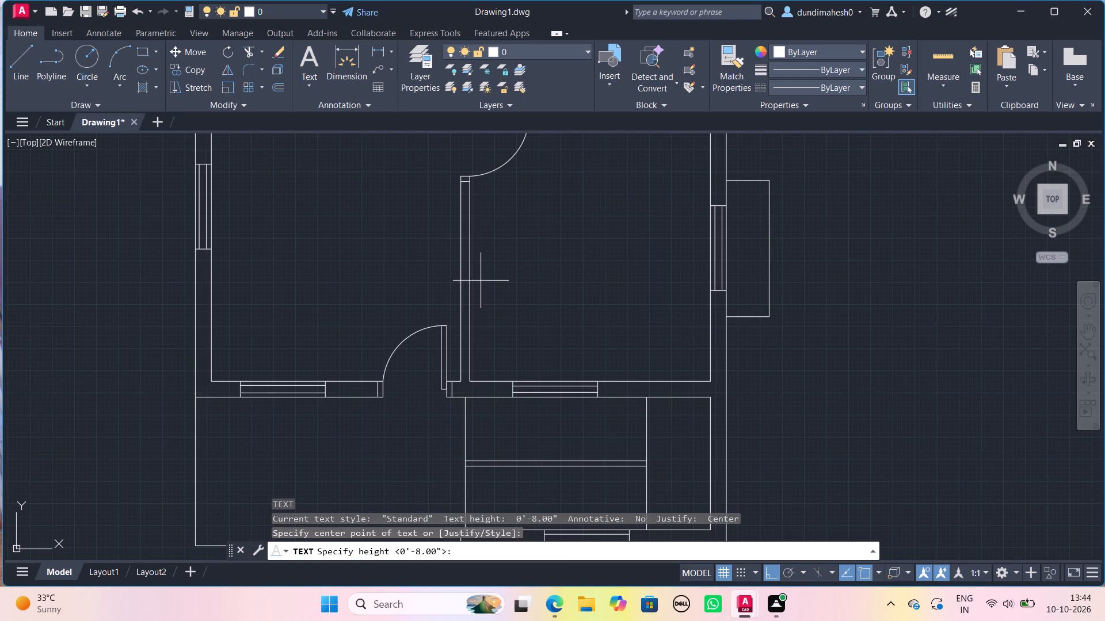
pyautogui.press('space')
pyautogui.press('space')
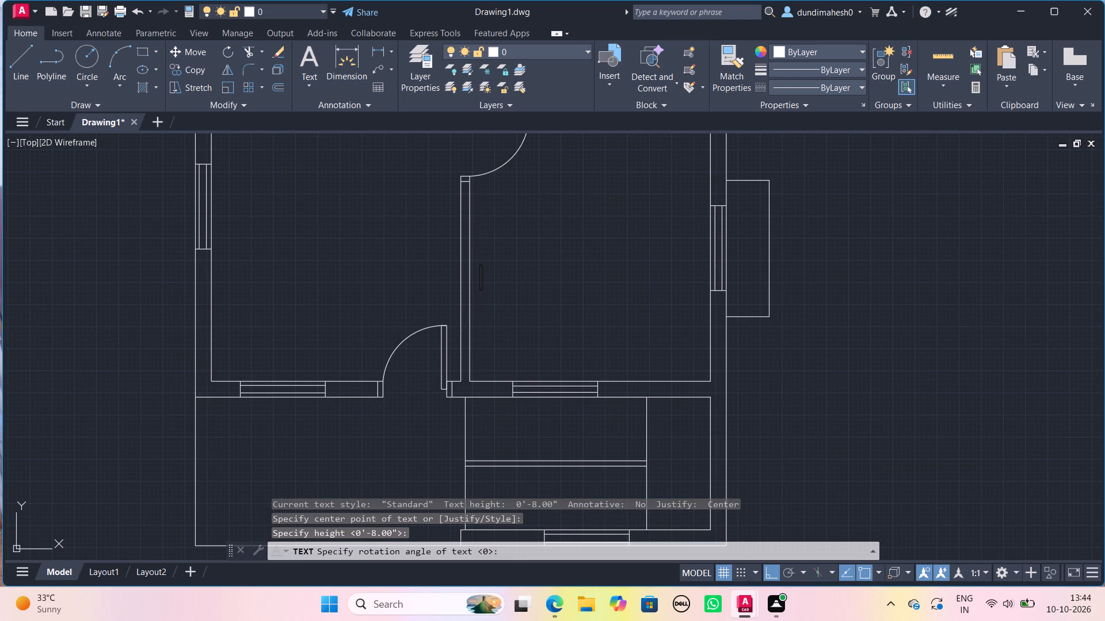
pyautogui.write('CUOBOARD')
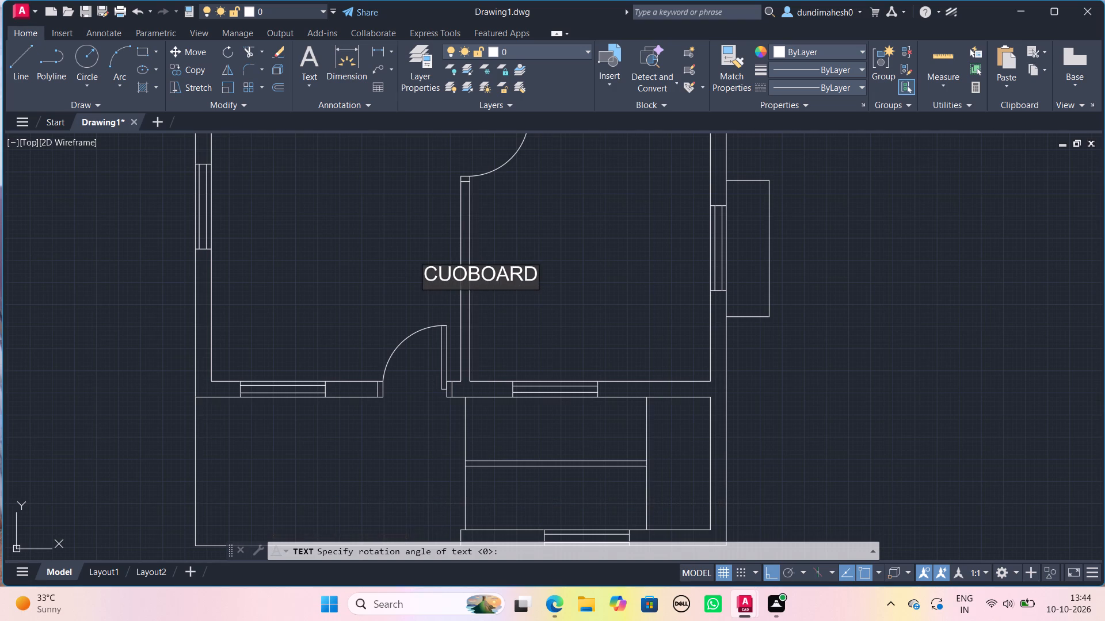
pyautogui.press('Return')
pyautogui.press('Return')
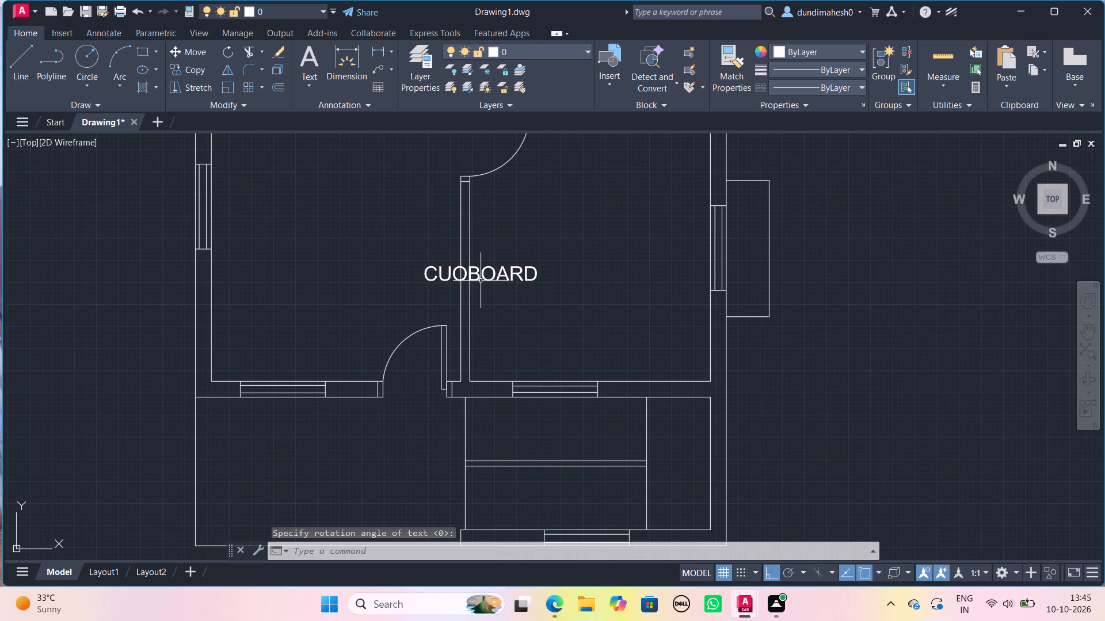
# Rotate the CUOBOARD text 270° so that it reads vertically downward inside the southeast room.
pyautogui.write('RO')
pyautogui.press('Return')
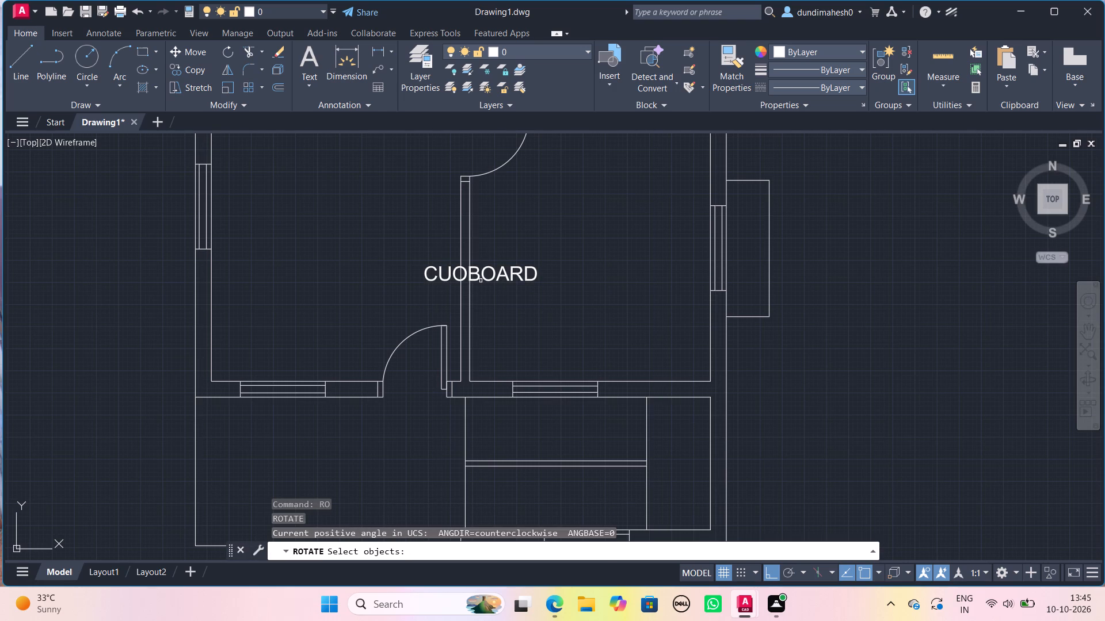
pyautogui.click(486, 274)
pyautogui.press('space')
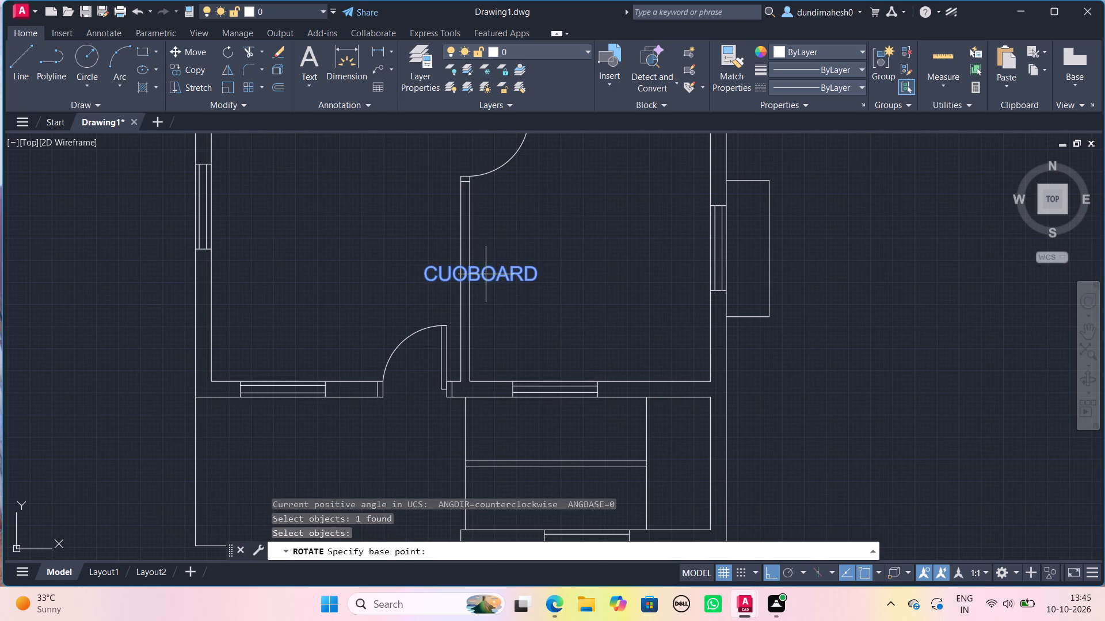
pyautogui.click(496, 273)
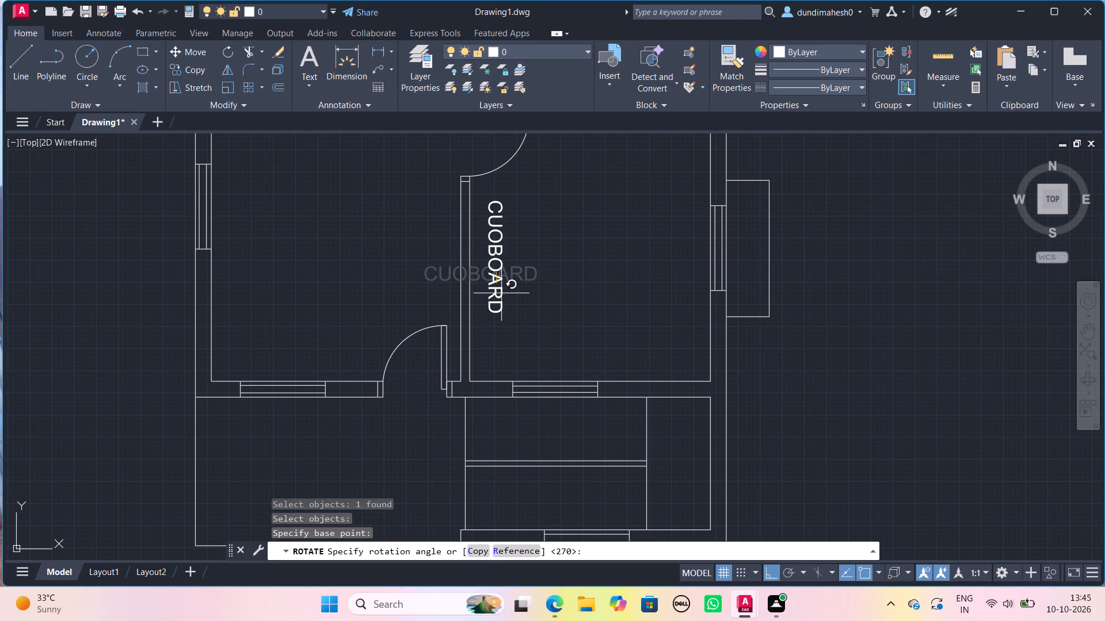
pyautogui.click(501, 293)
# Move the CUOBOARD text close against the southeast room's west wall and south toward the room's southwest corner.
pyautogui.press('m')
pyautogui.press('Return')
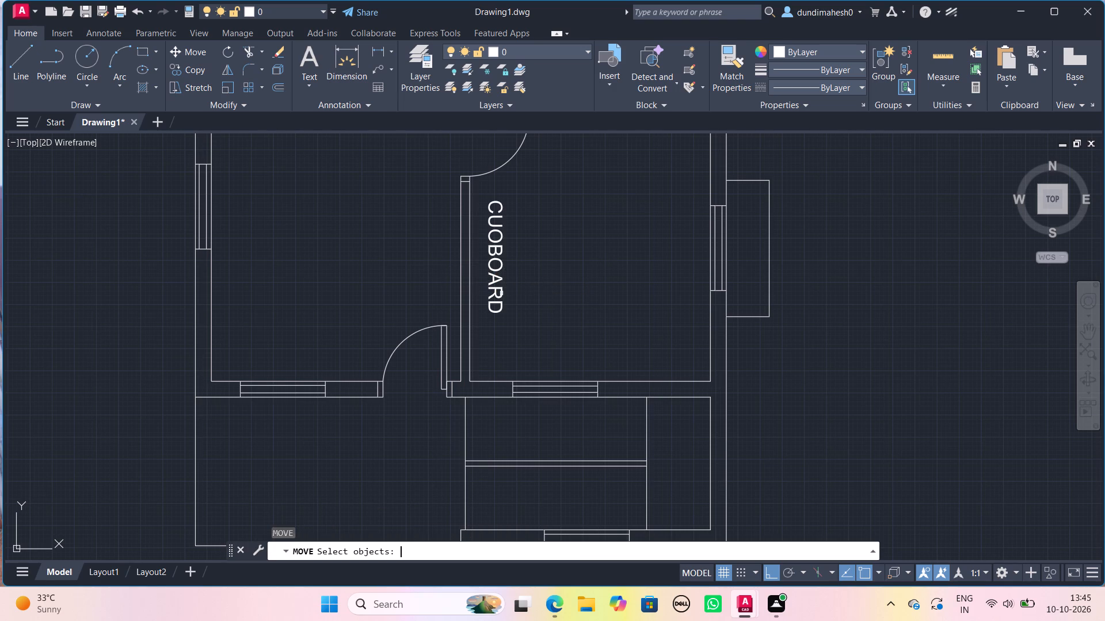
pyautogui.press('space')
pyautogui.press('space')
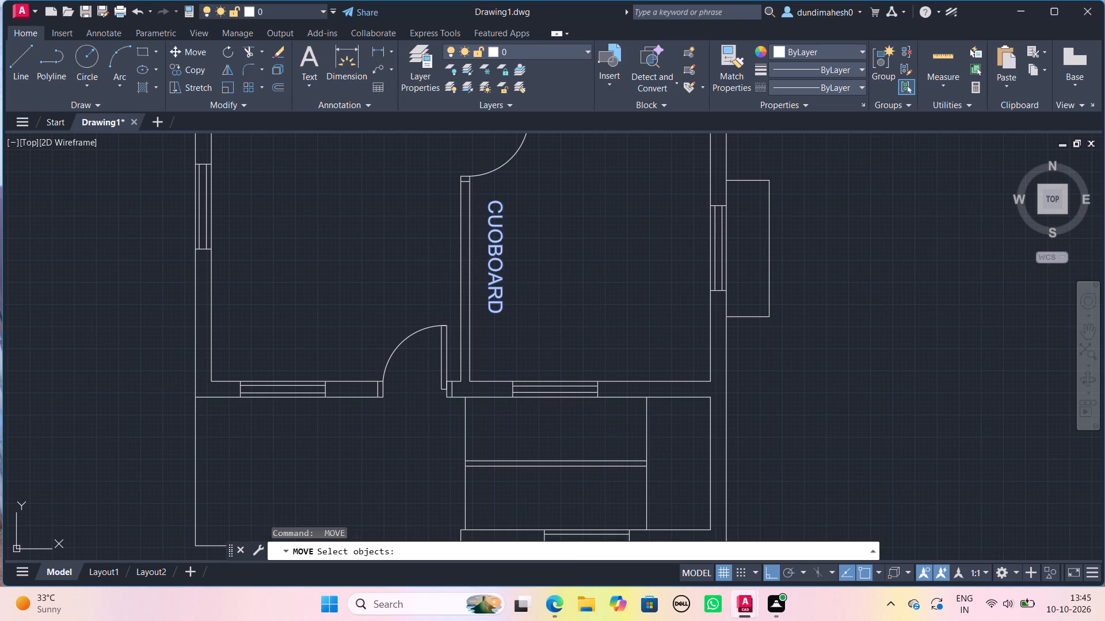
pyautogui.click(501, 294)
pyautogui.press('space')
pyautogui.click(498, 259)
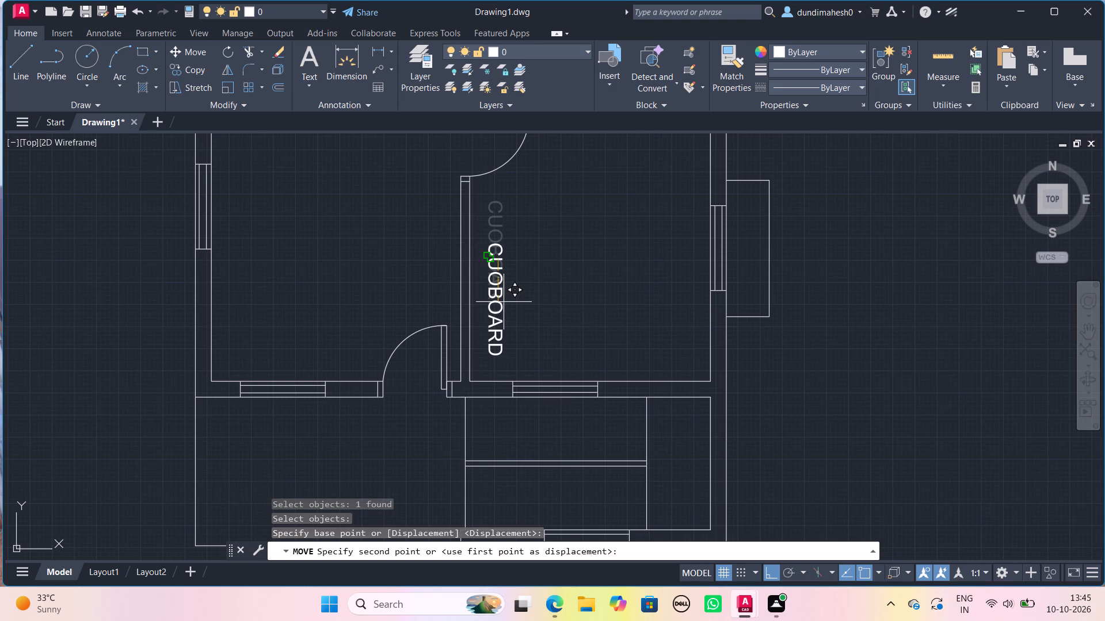
pyautogui.click(504, 302)
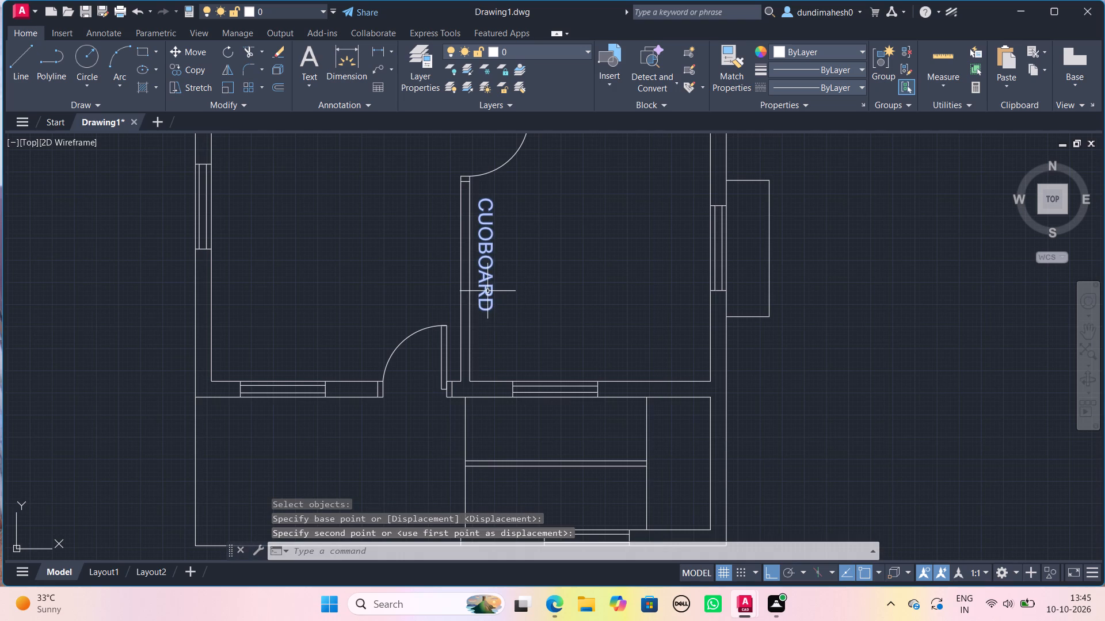
pyautogui.click(487, 290)
pyautogui.press('space')
pyautogui.click(485, 285)
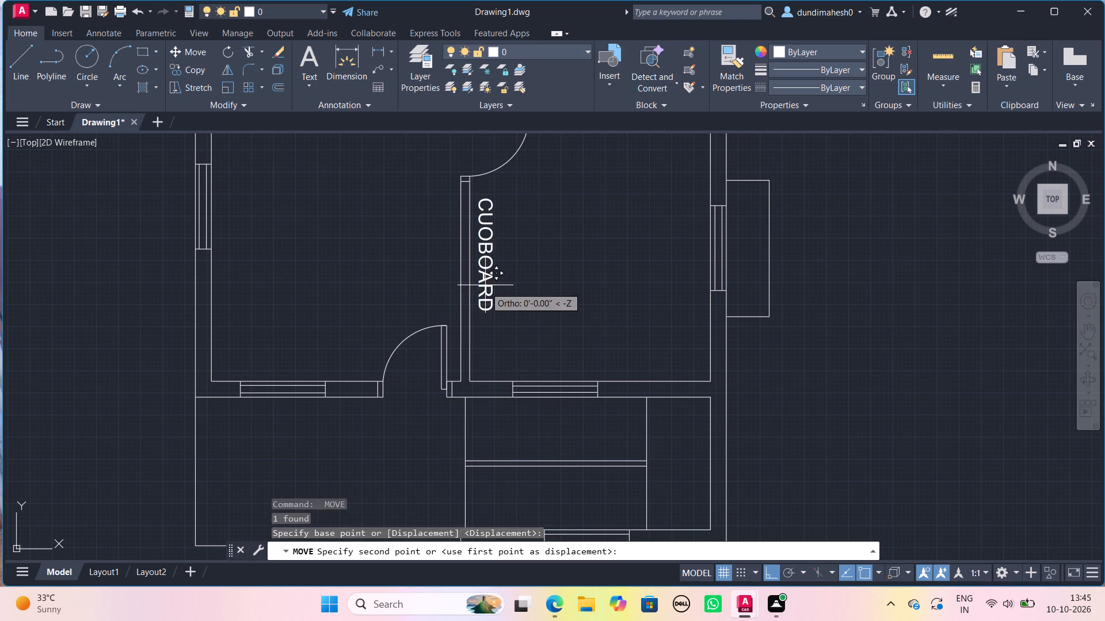
pyautogui.click(486, 336)
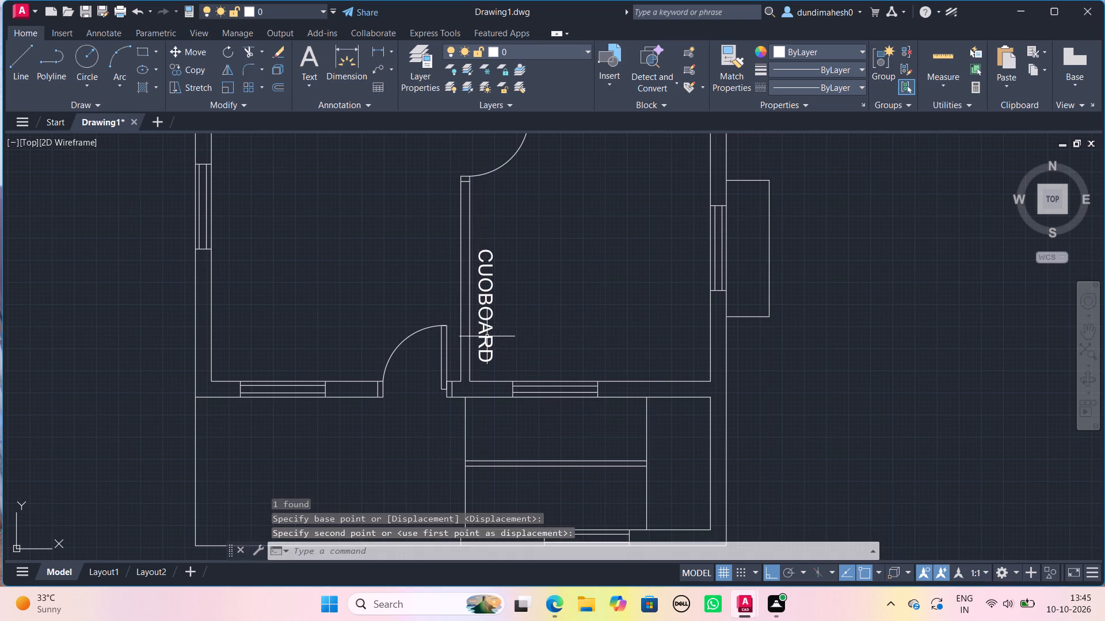
# Draw the cupboard outline around the CUOBOARD text: a line about 1'-8" east from the west wall, continued south to the room's south wall.
pyautogui.press('l')
pyautogui.press('Return')
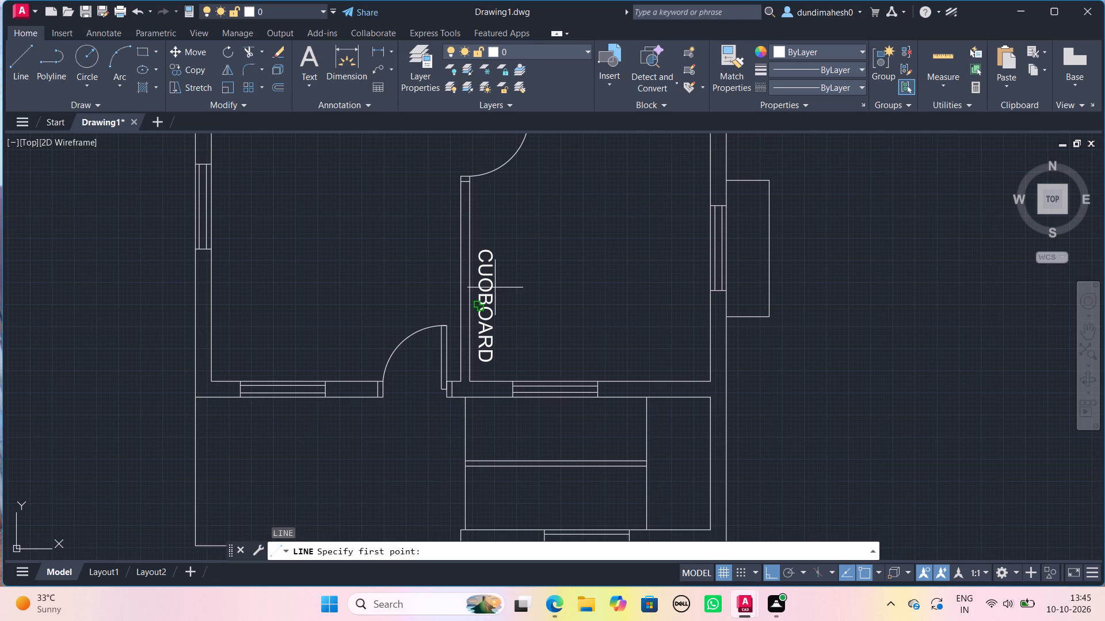
pyautogui.click(470, 217)
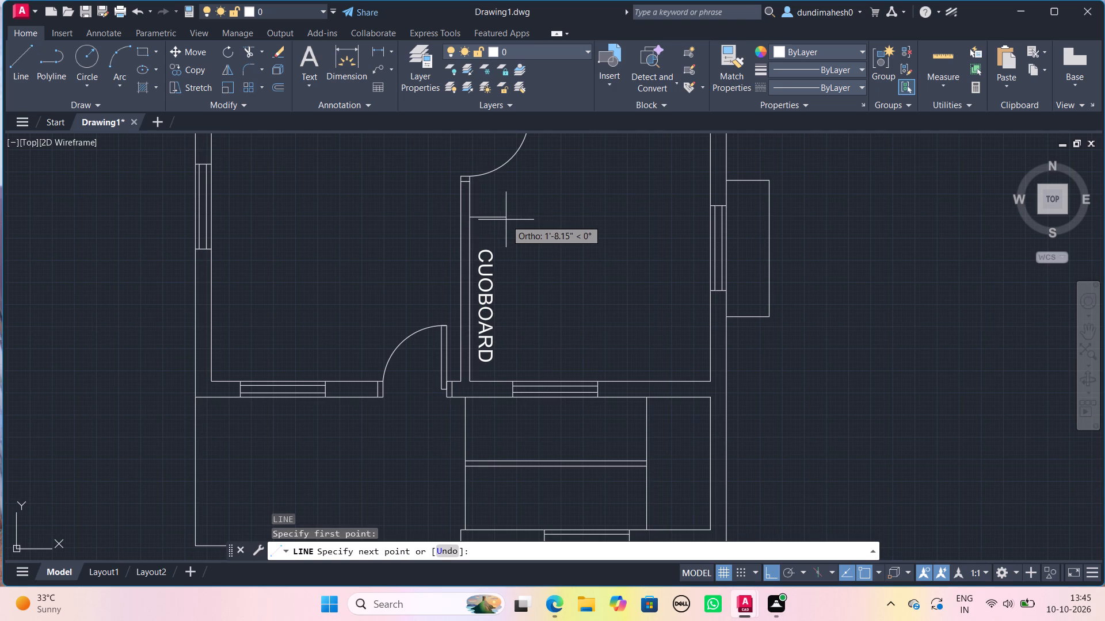
pyautogui.click(508, 220)
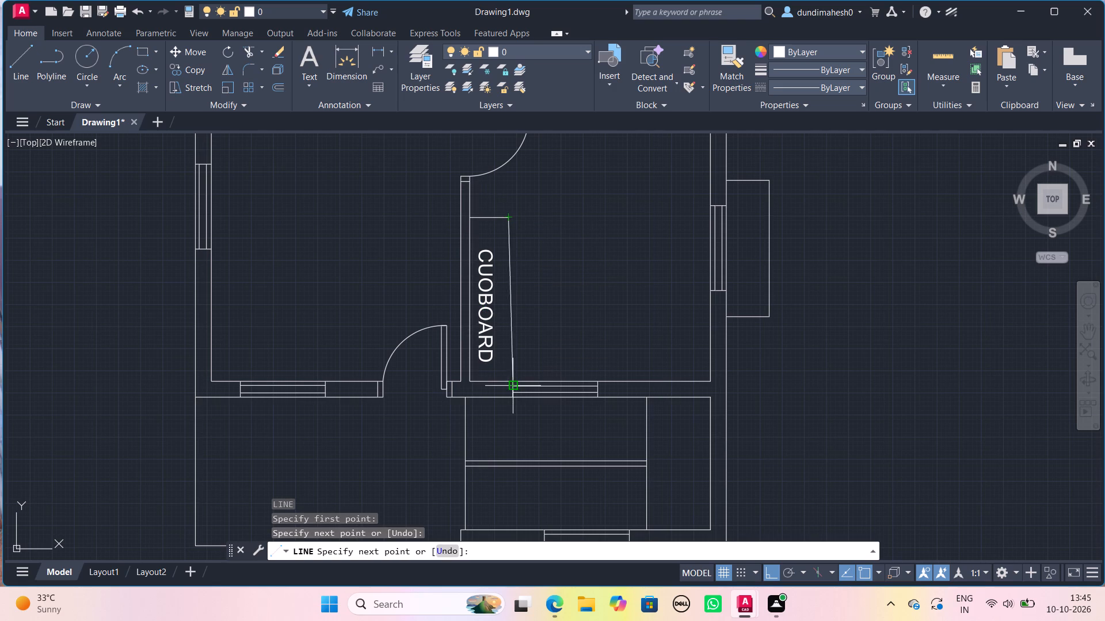
pyautogui.click(505, 385)
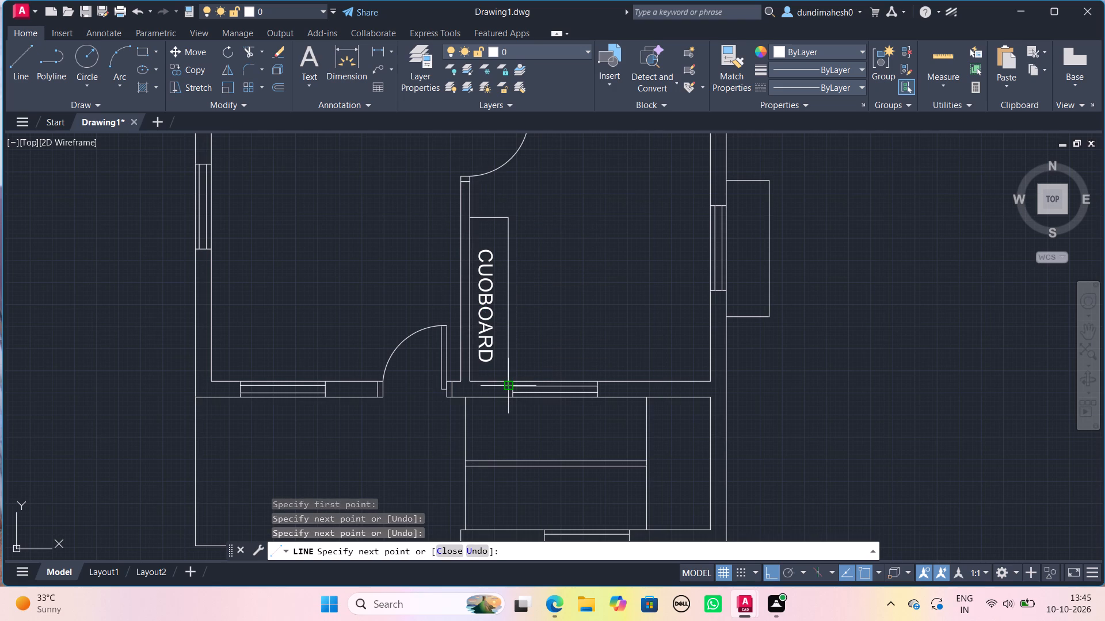
pyautogui.press('space')
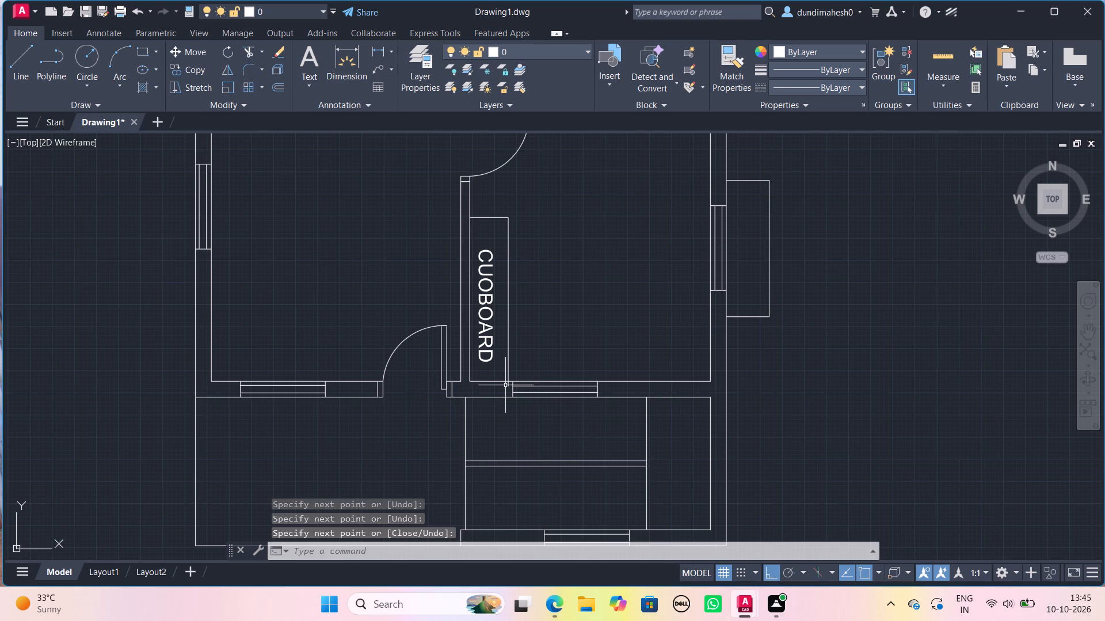
# Place center-justified text "BEDROOM 1" with 8" height and 0 rotation in the southeast room, east of its door and cupboard.
pyautogui.write('DT')
pyautogui.press('Return')
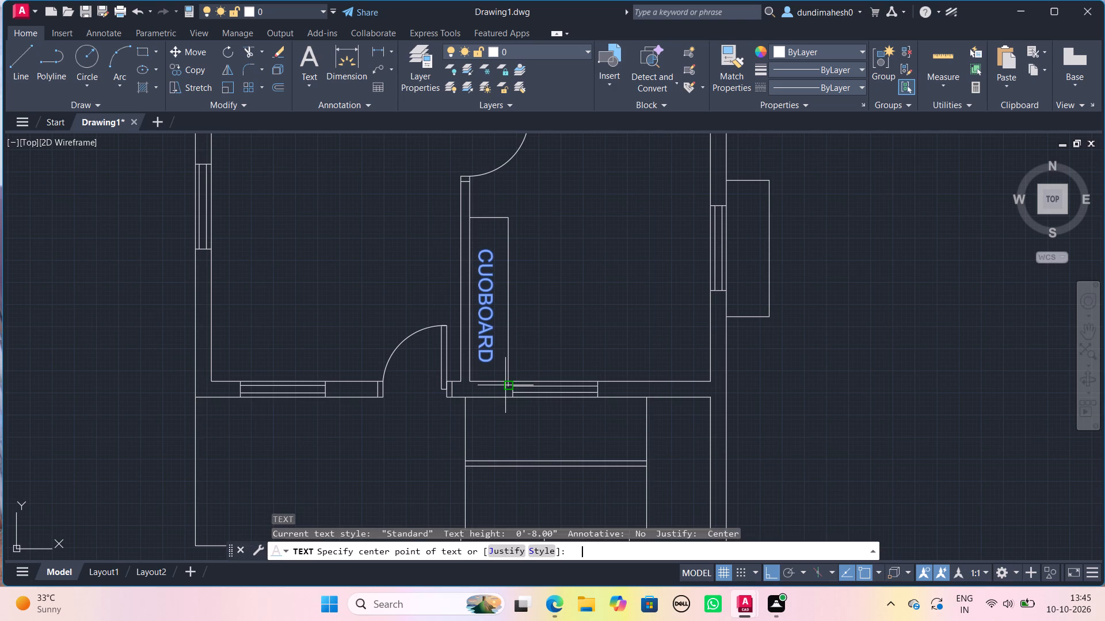
pyautogui.scroll(-2, 519, 305)
pyautogui.moveTo(563, 301); pyautogui.dragTo(526, 284, button='middle')
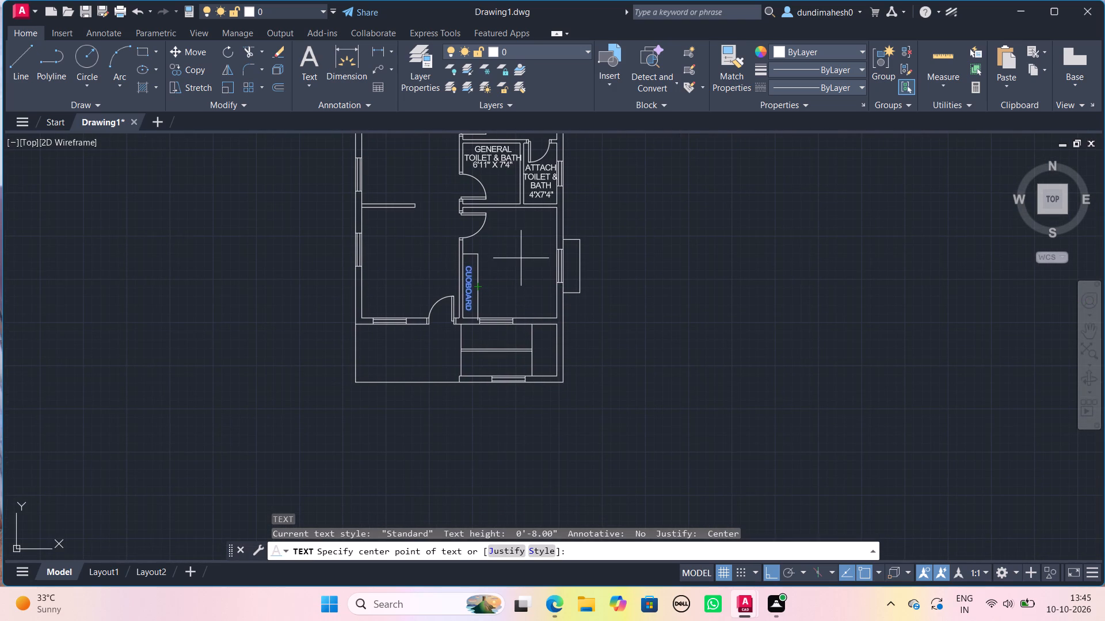
pyautogui.click(515, 255)
pyautogui.press('space')
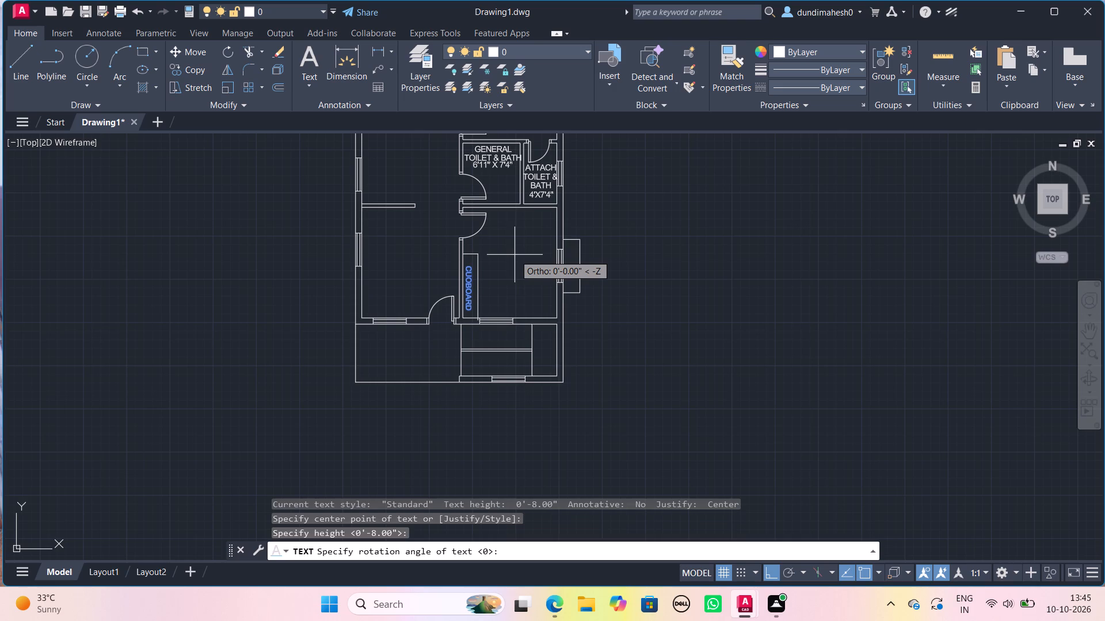
pyautogui.press('space')
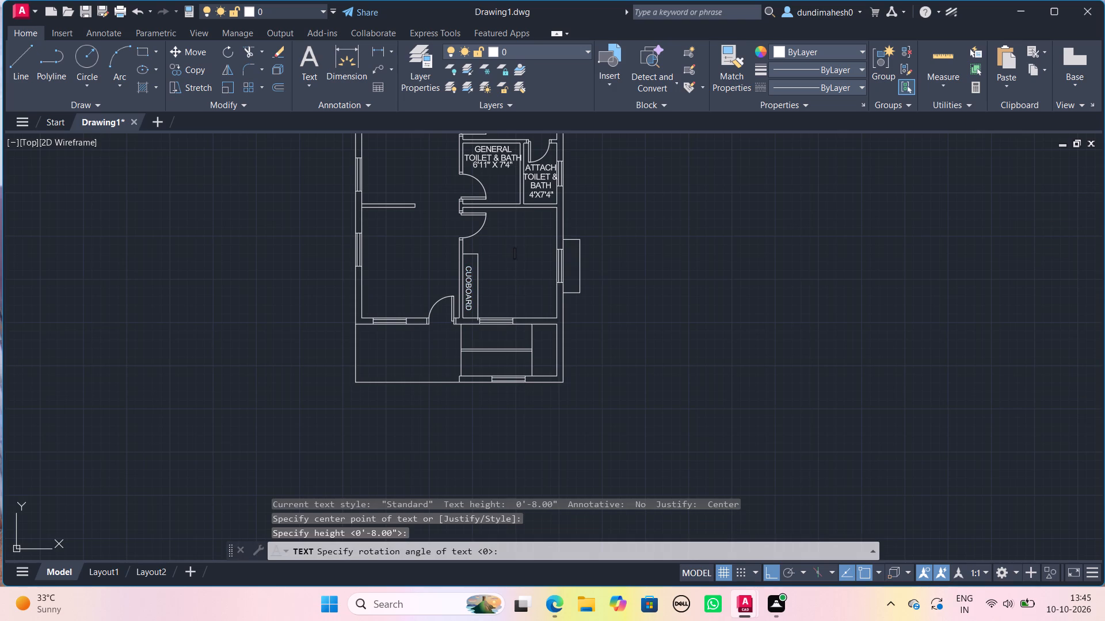
pyautogui.write('BEDROOM')
pyautogui.press('space')
pyautogui.press('Tab')
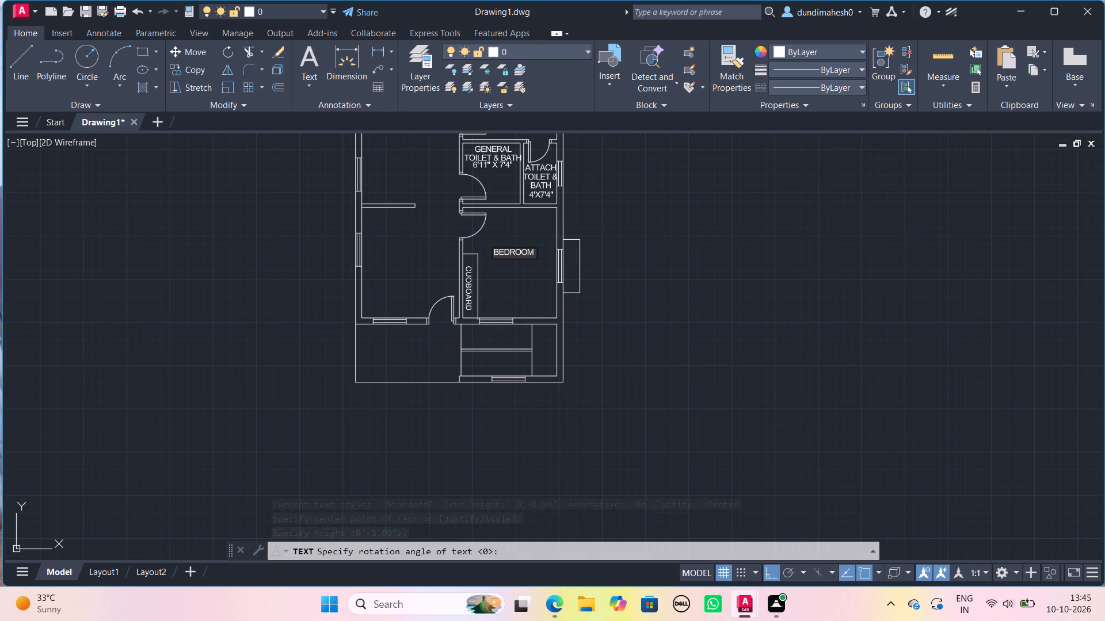
pyautogui.press('1')
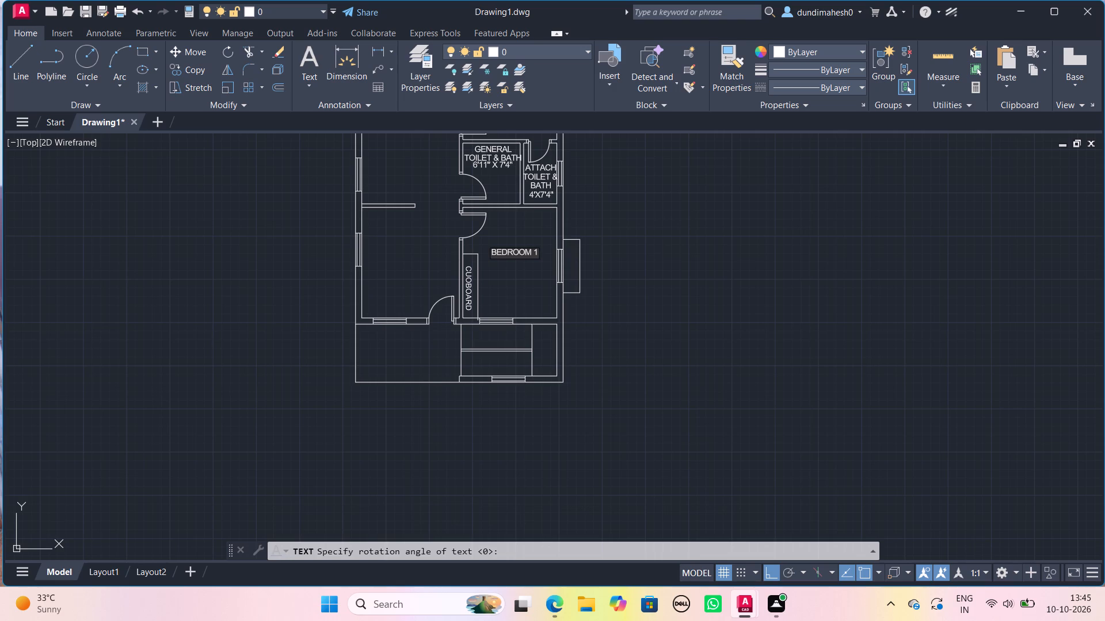
# Add the size line "11'4" X 13'4"" beneath the BEDROOM 1 label.
pyautogui.press('Return')
pyautogui.write("11'")
pyautogui.write('4" X')
pyautogui.press('space')
pyautogui.write("13'")
pyautogui.write('4"')
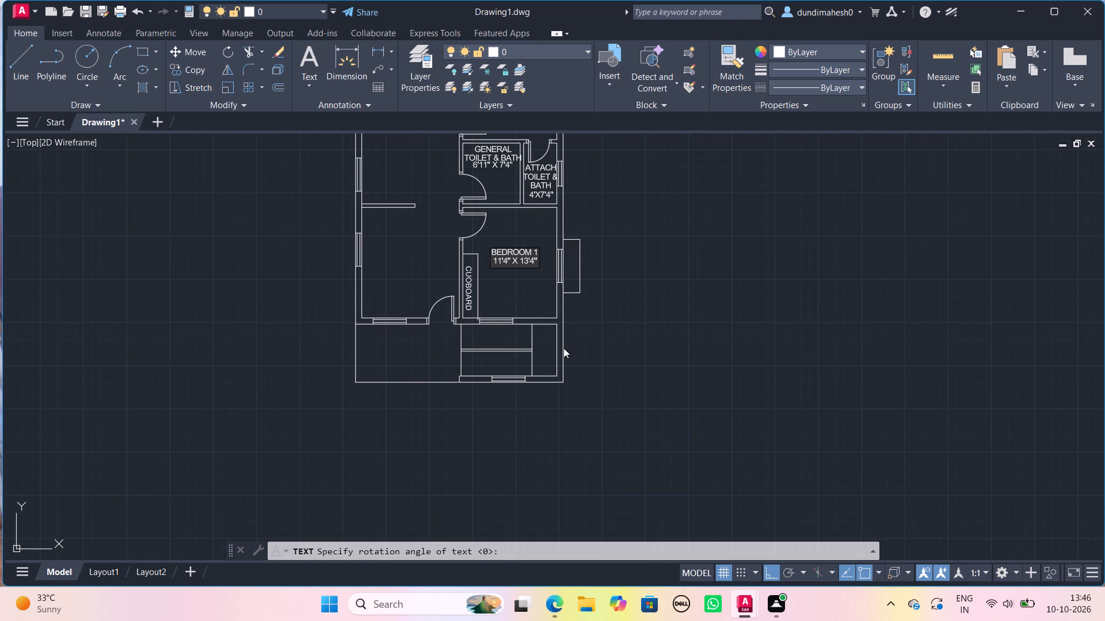
# Place the text "PUJA" in the small room directly south of the kitchen.
pyautogui.scroll(-1, 459, 264)
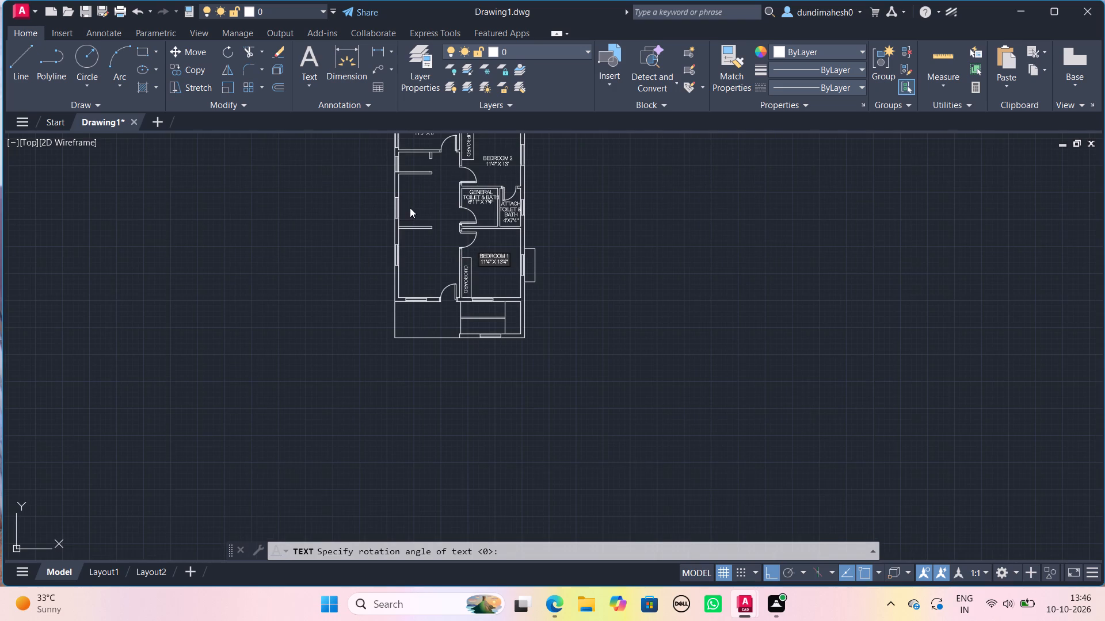
pyautogui.moveTo(419, 200); pyautogui.dragTo(526, 355, button='middle')
pyautogui.scroll(2, 521, 351)
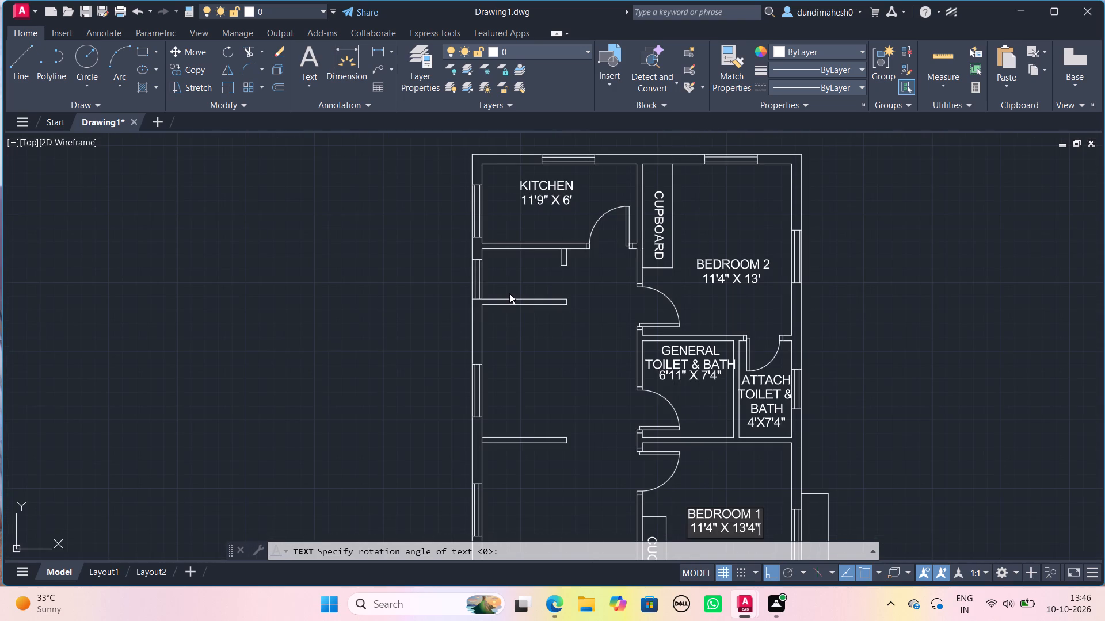
pyautogui.moveTo(510, 262); pyautogui.dragTo(496, 324, button='middle')
pyautogui.scroll(1, 496, 324)
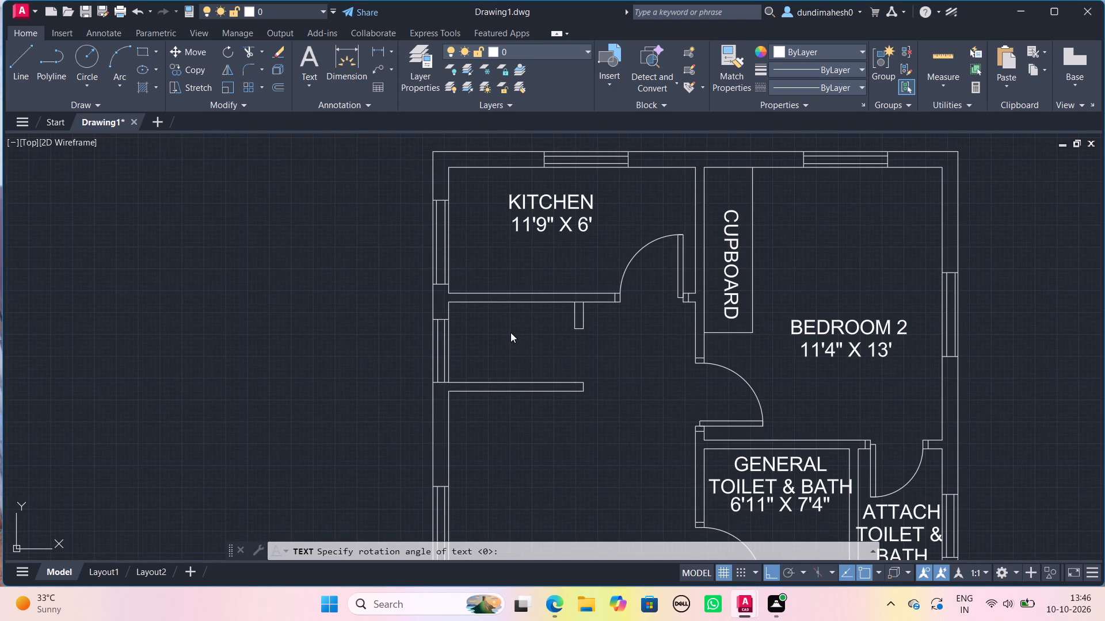
pyautogui.click(510, 332)
pyautogui.write('PI')
pyautogui.press('BackSpace')
pyautogui.write('UJ')
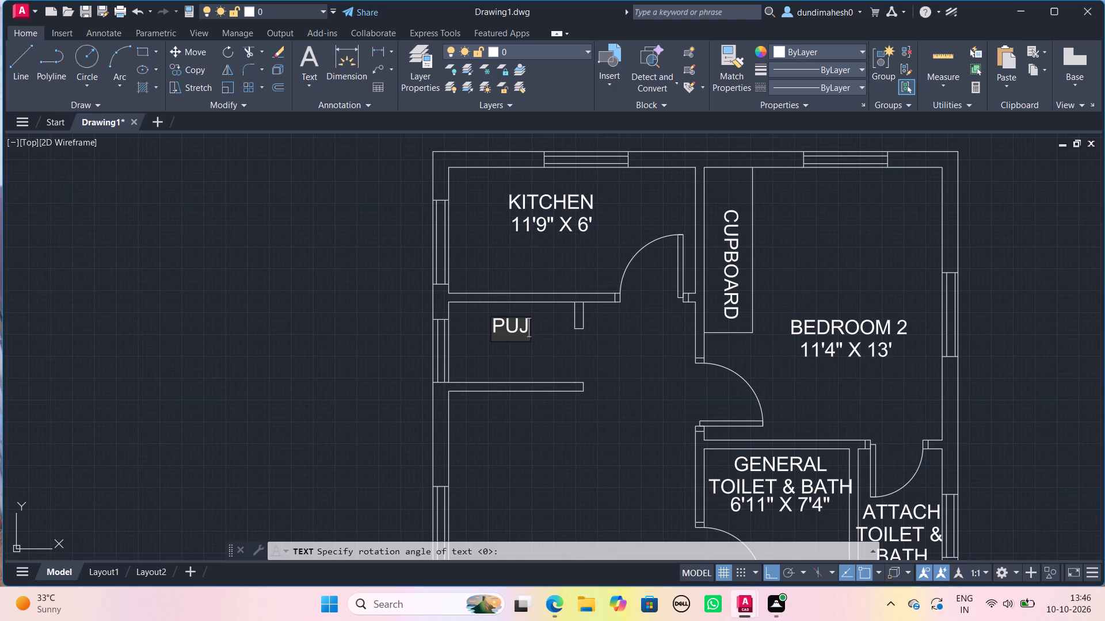
pyautogui.press('a')
# Add the size line "6' X 3'10"" beneath the PUJA label.
pyautogui.press('Return')
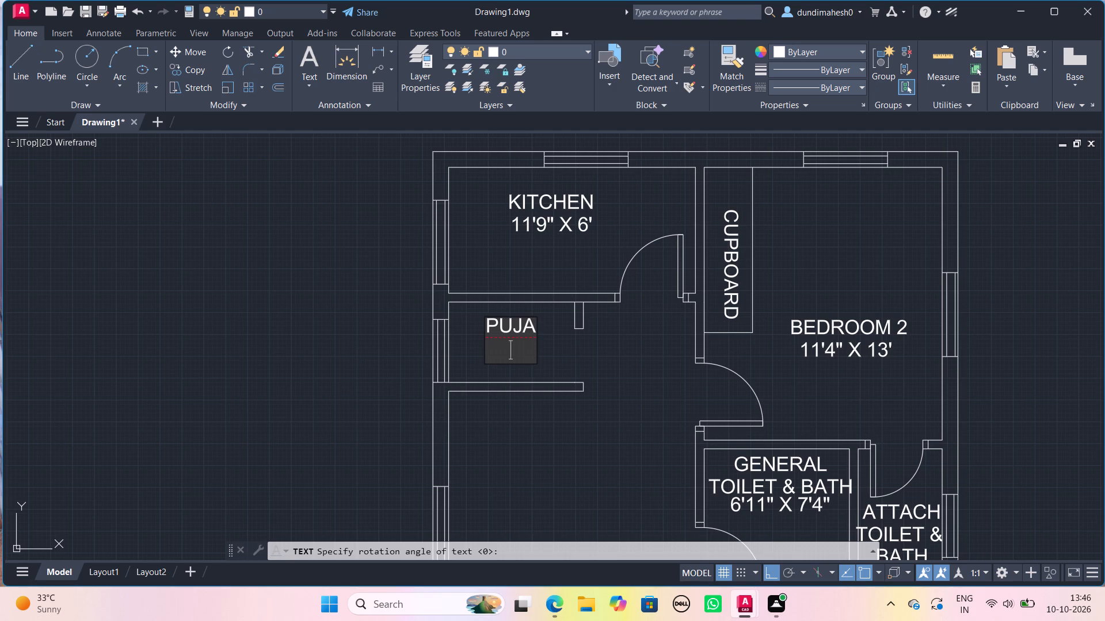
pyautogui.write("6'")
pyautogui.press('space')
pyautogui.write('X')
pyautogui.press('space')
pyautogui.write("3'")
pyautogui.write('10"')
# Place the text "DINING" in the middle of the space south of the puja room.
pyautogui.scroll(-1, 521, 438)
pyautogui.moveTo(521, 438); pyautogui.dragTo(514, 324, button='middle')
pyautogui.click(543, 361)
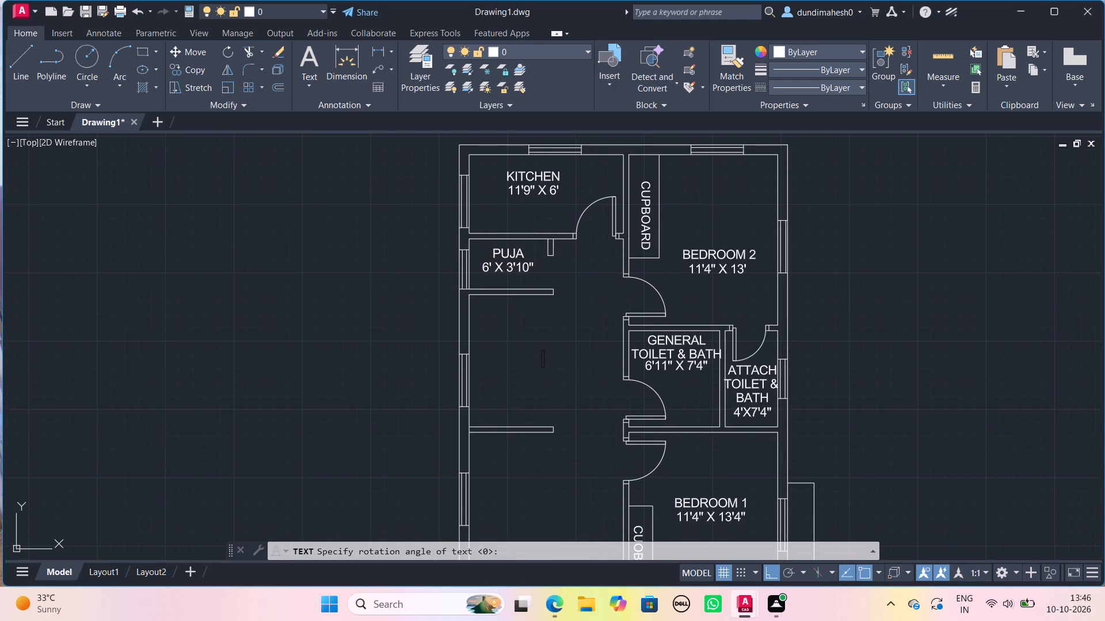
pyautogui.write('DI')
pyautogui.write('NIN')
pyautogui.press('d')
pyautogui.press('BackSpace')
pyautogui.press('g')
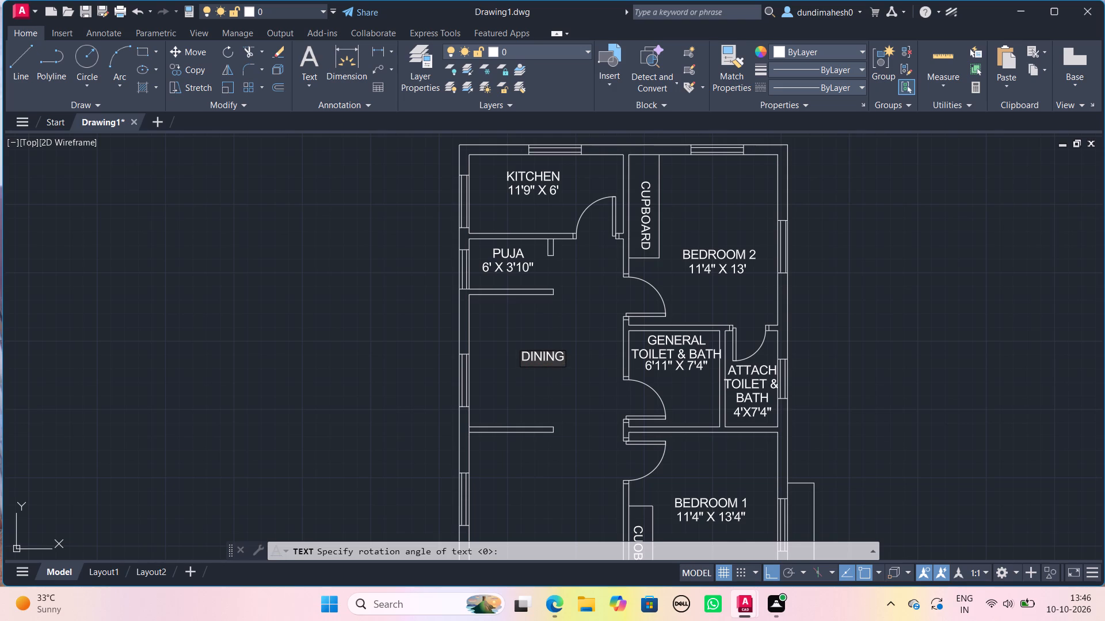
# Add the size line "11'9" X 10'1"" beneath the DINING label.
pyautogui.press('Return')
pyautogui.write('11')
pyautogui.press("'")
pyautogui.write('9"')
pyautogui.press('space')
pyautogui.write("X 10'")
pyautogui.write('1"')
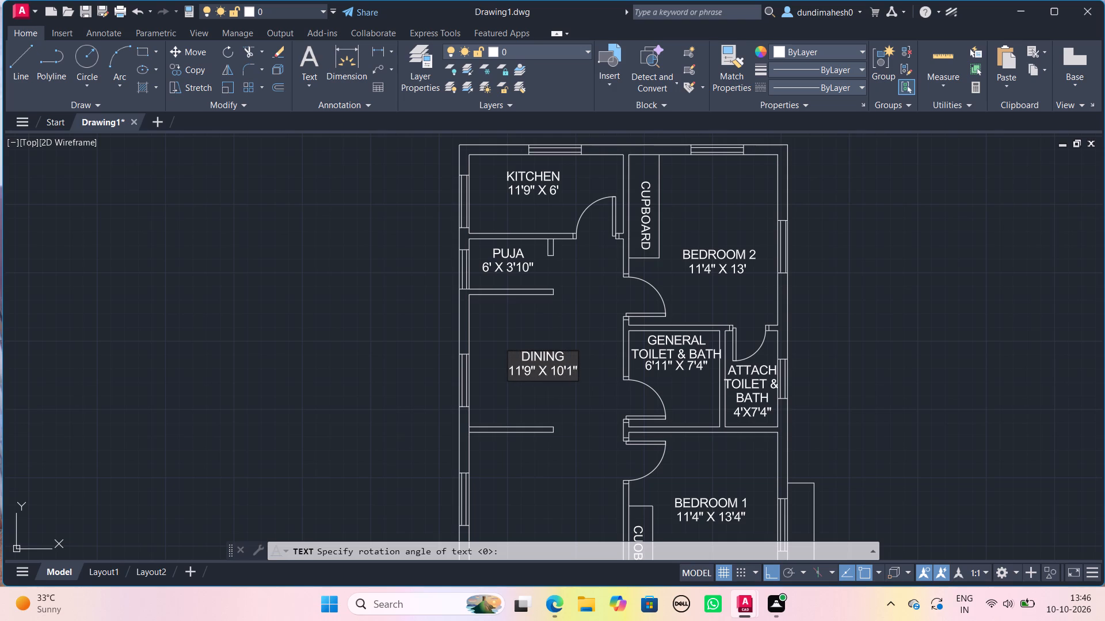
# Place the text "LIVING" in the room south of the dining area, west of BEDROOM 1.
pyautogui.scroll(-1, 543, 361)
pyautogui.moveTo(543, 361); pyautogui.dragTo(570, 236, button='middle')
pyautogui.moveTo(604, 350); pyautogui.dragTo(584, 296, button='middle')
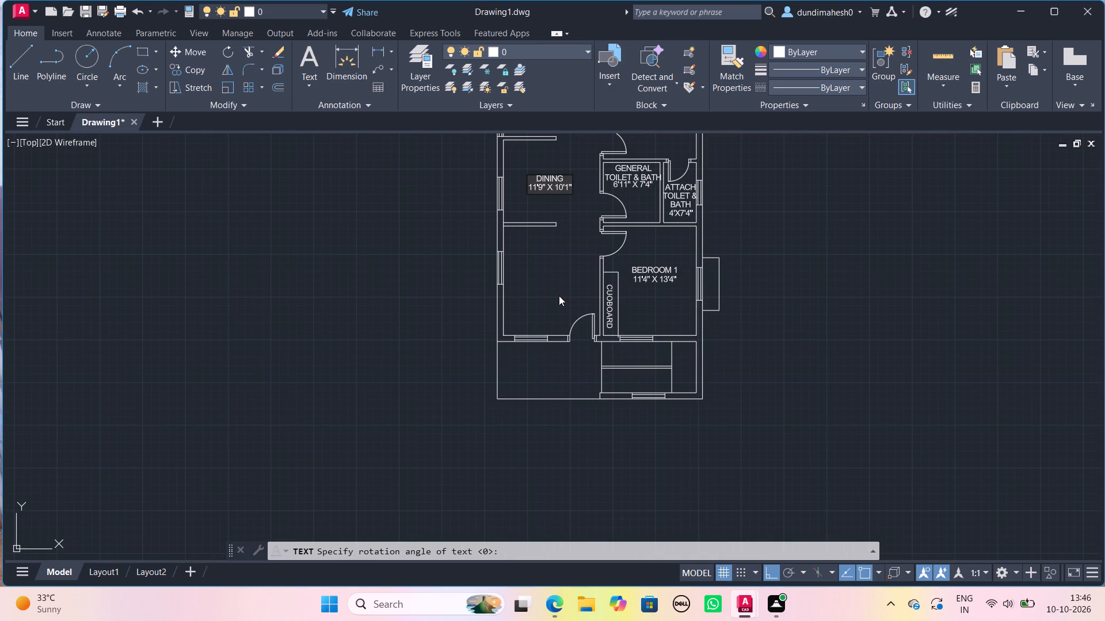
pyautogui.click(543, 296)
pyautogui.write('LIV')
pyautogui.write('ING')
# Add the size line "13'4" X 11'9"" beneath the LIVING label.
pyautogui.press('Return')
pyautogui.write('13')
pyautogui.press("'")
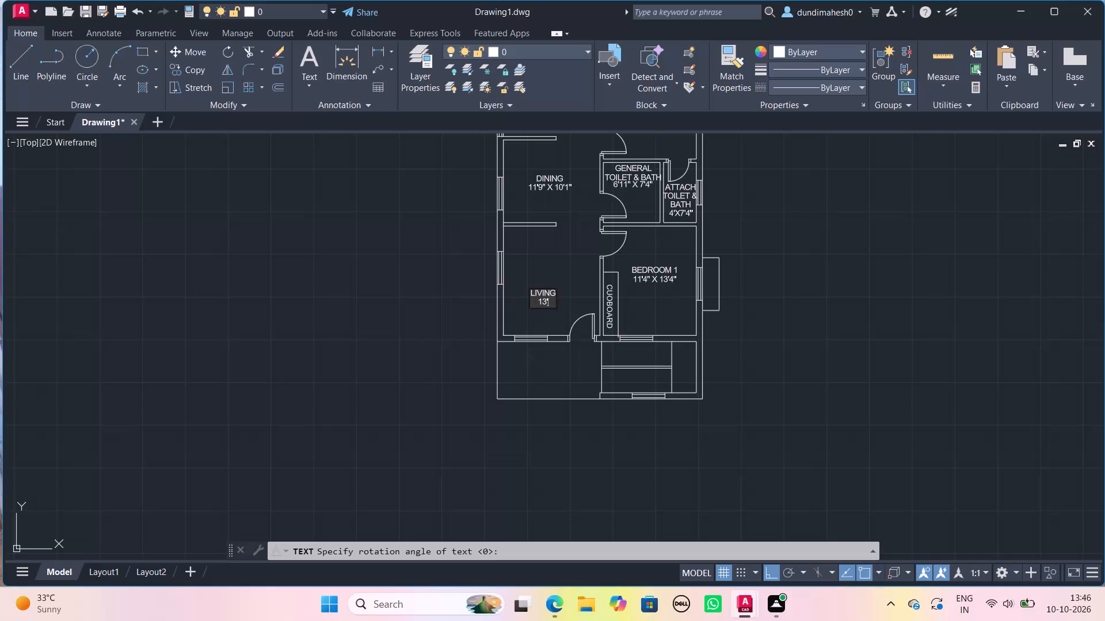
pyautogui.write('4" X 11\'')
pyautogui.write('9"')
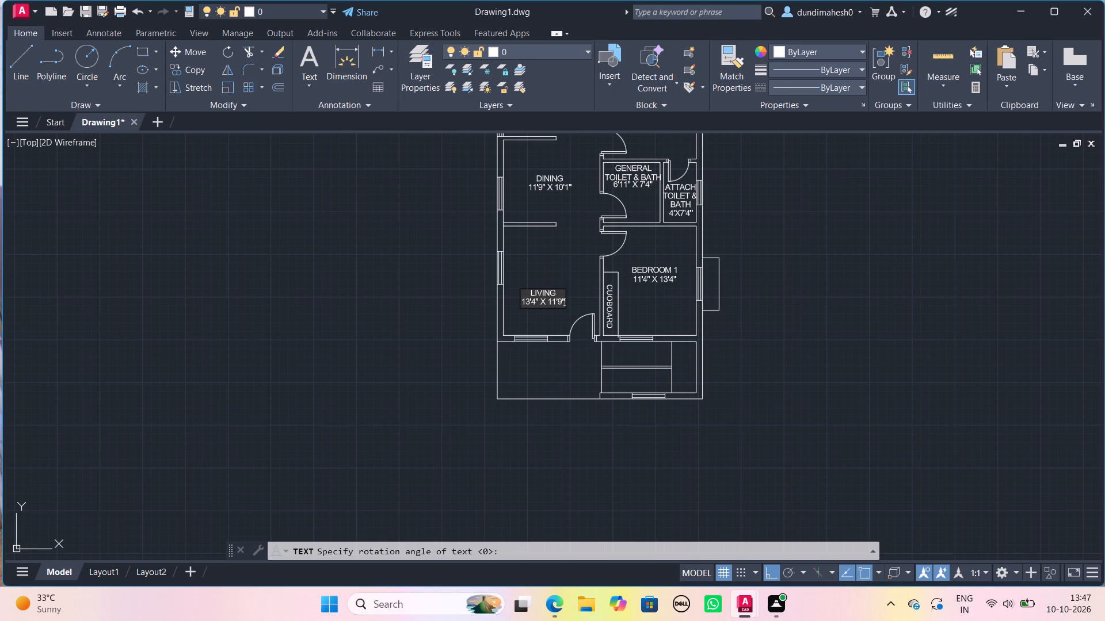
# Place the text "VERANDAH" in the open space south of the living room.
pyautogui.click(543, 374)
pyautogui.write('VER')
pyautogui.write('AND')
pyautogui.write('AH')
# Add the size line "12'11" X 7'" beneath the VERANDAH label.
pyautogui.press('Return')
pyautogui.write('12')
pyautogui.write('\'11"')
pyautogui.press('space')
pyautogui.write('X')
pyautogui.press('space')
pyautogui.write("7'")
# Place a "W" window mark just below the living room's south window, on the verandah side.
pyautogui.scroll(1, 525, 347)
pyautogui.click(532, 342)
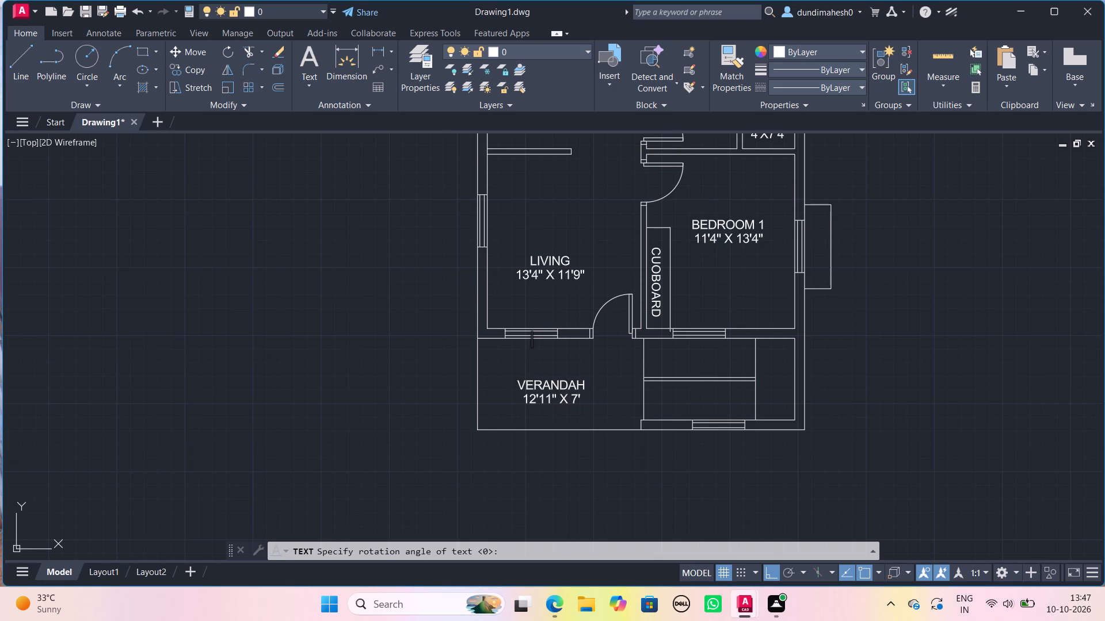
pyautogui.scroll(2, 532, 342)
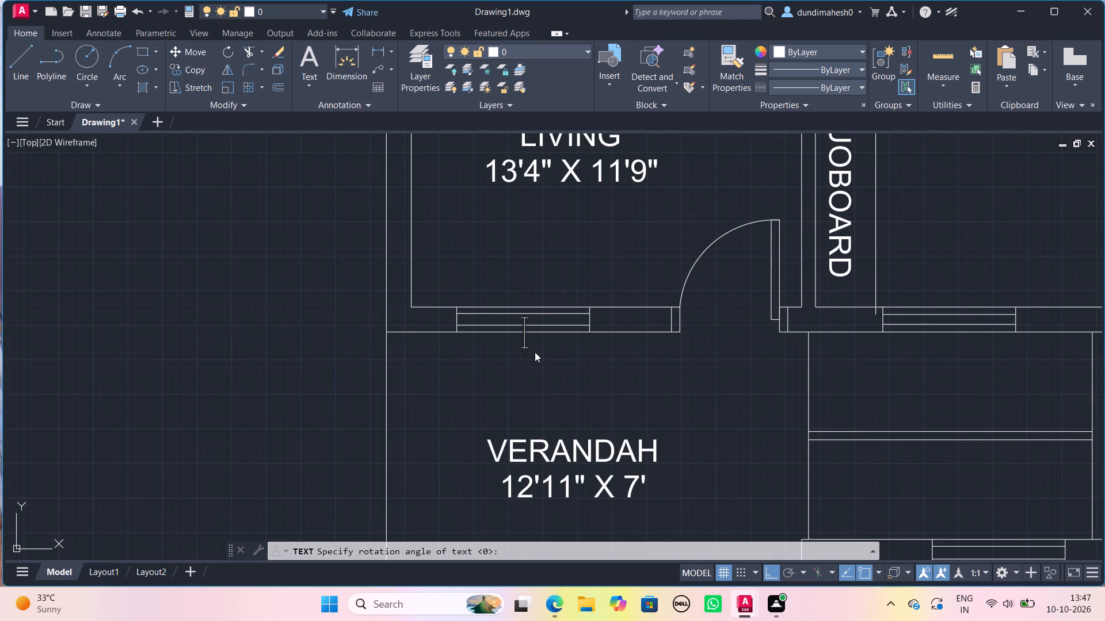
pyautogui.click(530, 352)
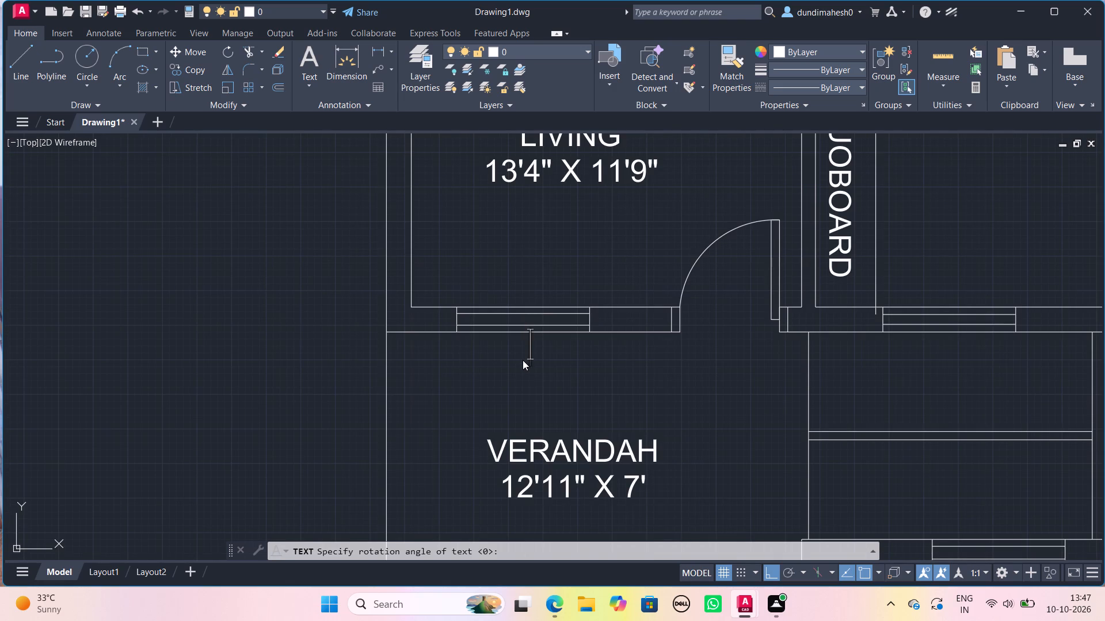
pyautogui.click(523, 360)
pyautogui.press('w')
# Place a "W" window mark outside BEDROOM 1's east window, inside the projecting rectangle.
pyautogui.scroll(-1, 663, 340)
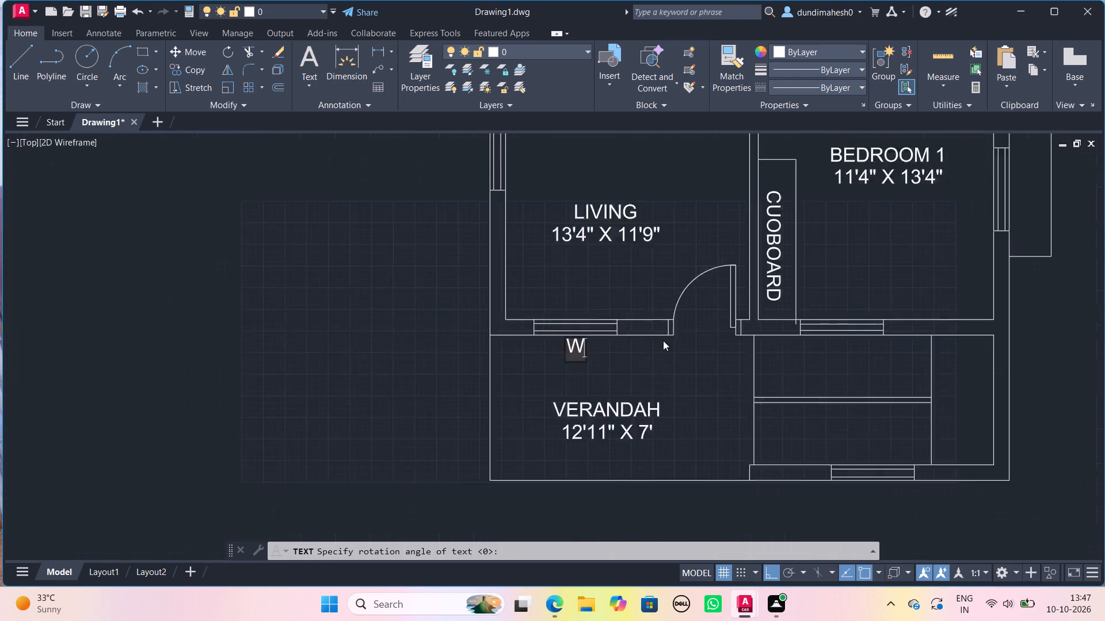
pyautogui.scroll(-1, 663, 340)
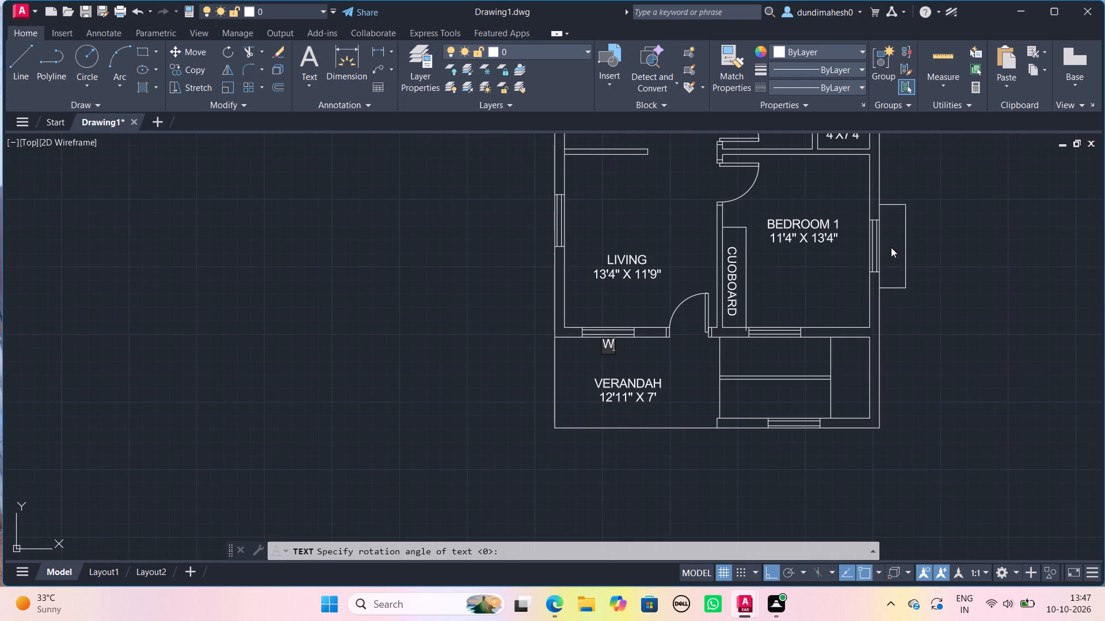
pyautogui.click(891, 247)
pyautogui.press('w')
# Place a "W" window mark outside the living room's west window.
pyautogui.moveTo(598, 200); pyautogui.dragTo(611, 212, button='middle')
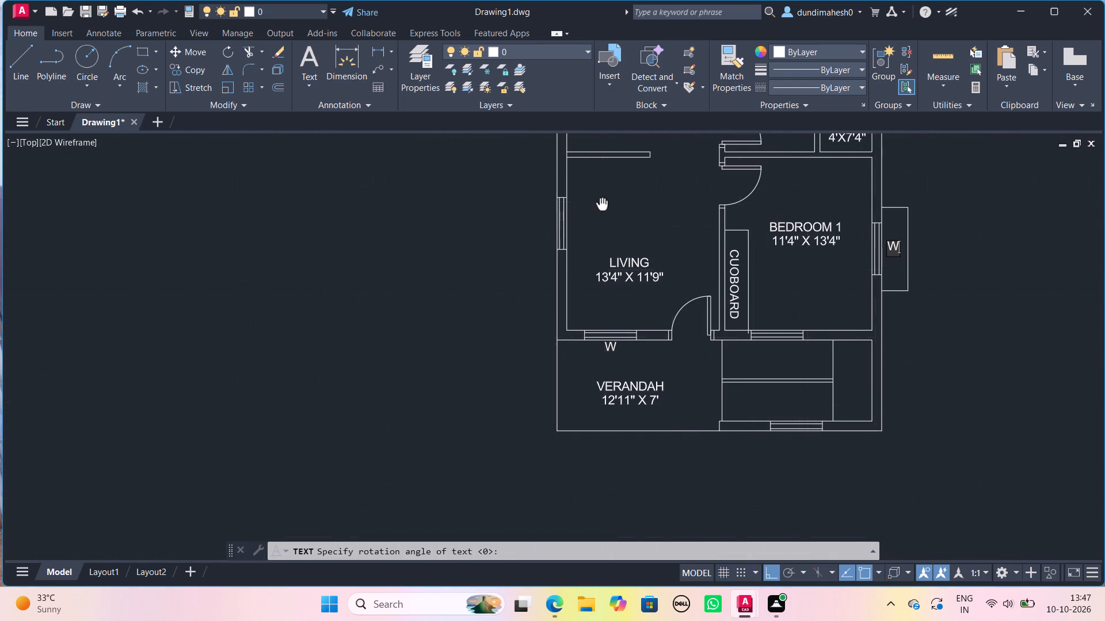
pyautogui.moveTo(611, 212); pyautogui.dragTo(723, 278, button='middle')
pyautogui.click(665, 301)
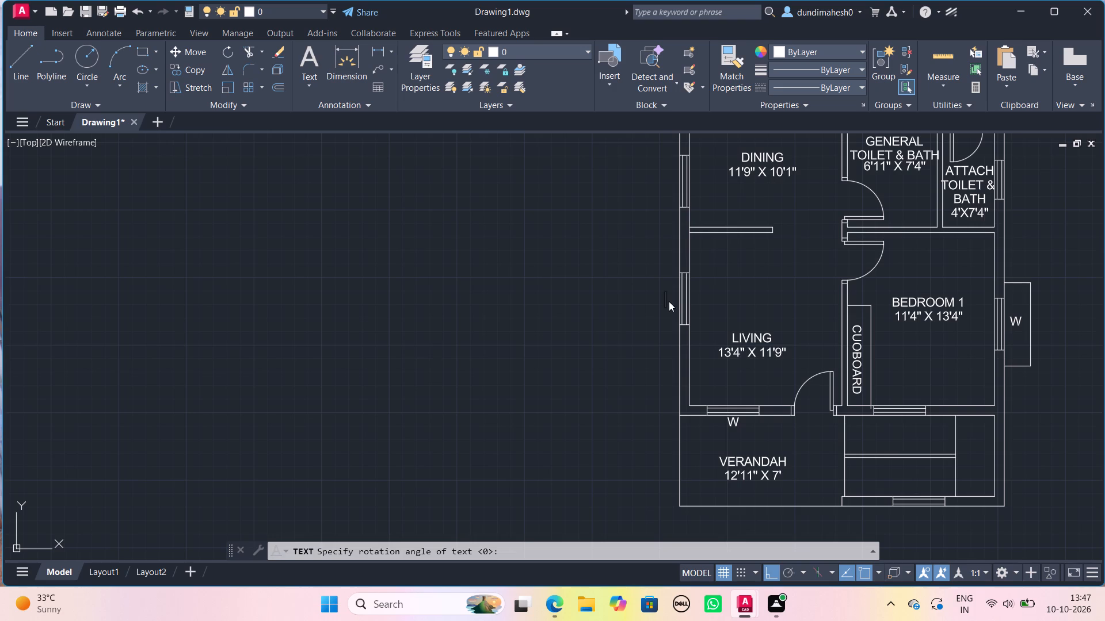
pyautogui.click(669, 301)
pyautogui.press('w')
# Place a "W" window mark outside the dining area's west window.
pyautogui.moveTo(652, 223); pyautogui.dragTo(639, 323, button='middle')
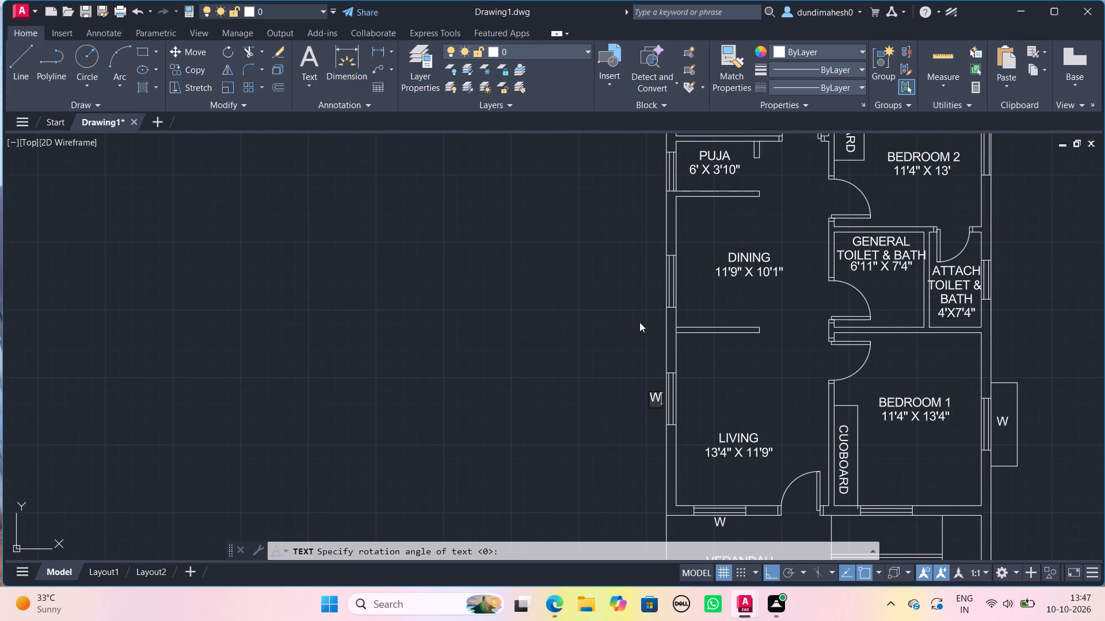
pyautogui.click(656, 277)
pyautogui.click(659, 290)
pyautogui.click(656, 287)
pyautogui.press('w')
# Place a "V" mark outside the opening in the puja room's west wall.
pyautogui.scroll(-1, 653, 231)
pyautogui.moveTo(651, 187); pyautogui.dragTo(658, 282, button='middle')
pyautogui.scroll(2, 658, 283)
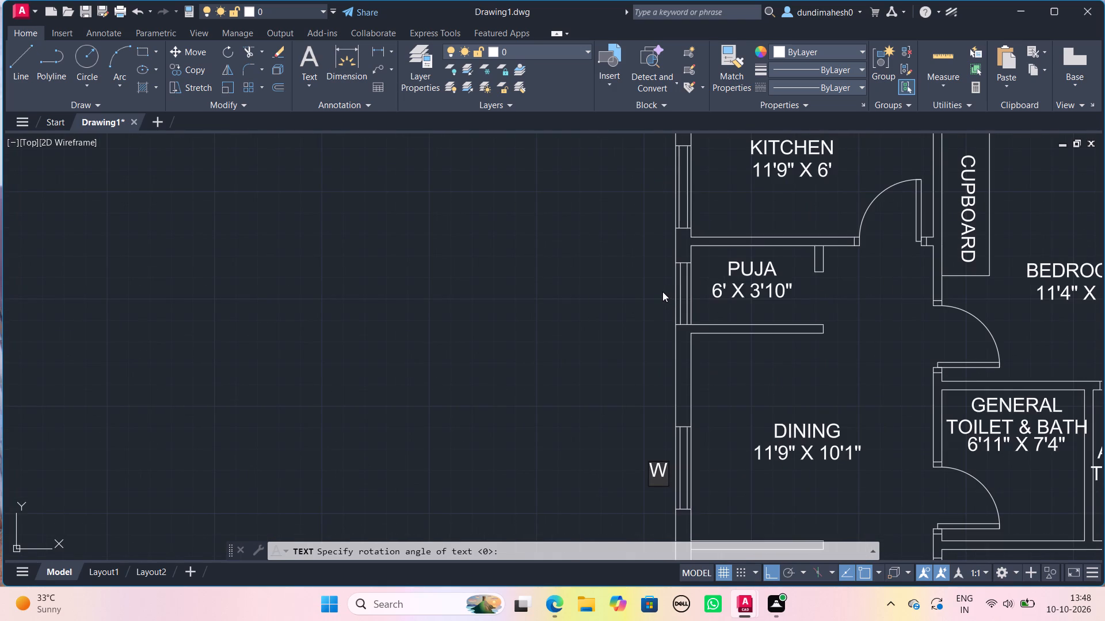
pyautogui.click(662, 292)
pyautogui.press('v')
# Place "W" window marks outside the kitchen's west window and above its north window.
pyautogui.click(658, 183)
pyautogui.press('w')
pyautogui.scroll(-2, 662, 180)
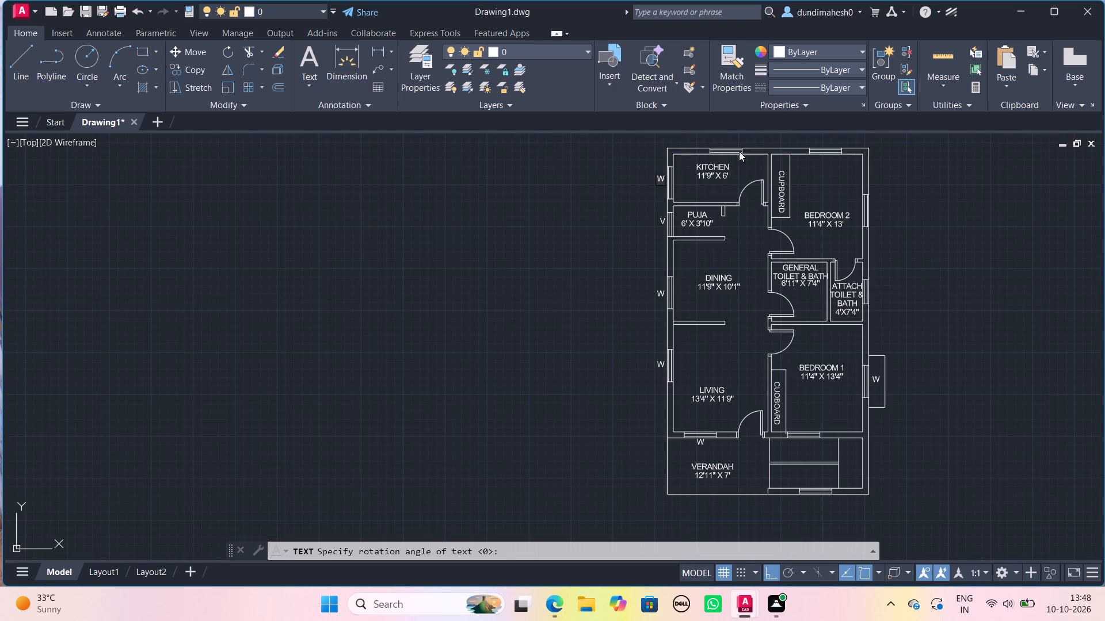
pyautogui.moveTo(740, 151); pyautogui.dragTo(631, 261, button='middle')
pyautogui.scroll(1, 631, 261)
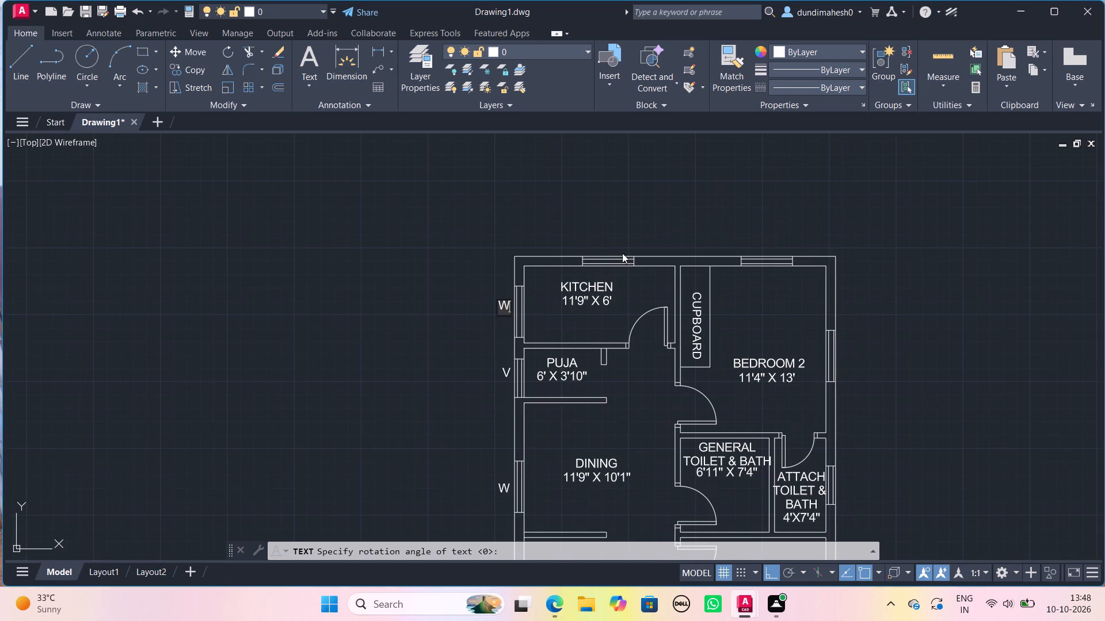
pyautogui.click(607, 243)
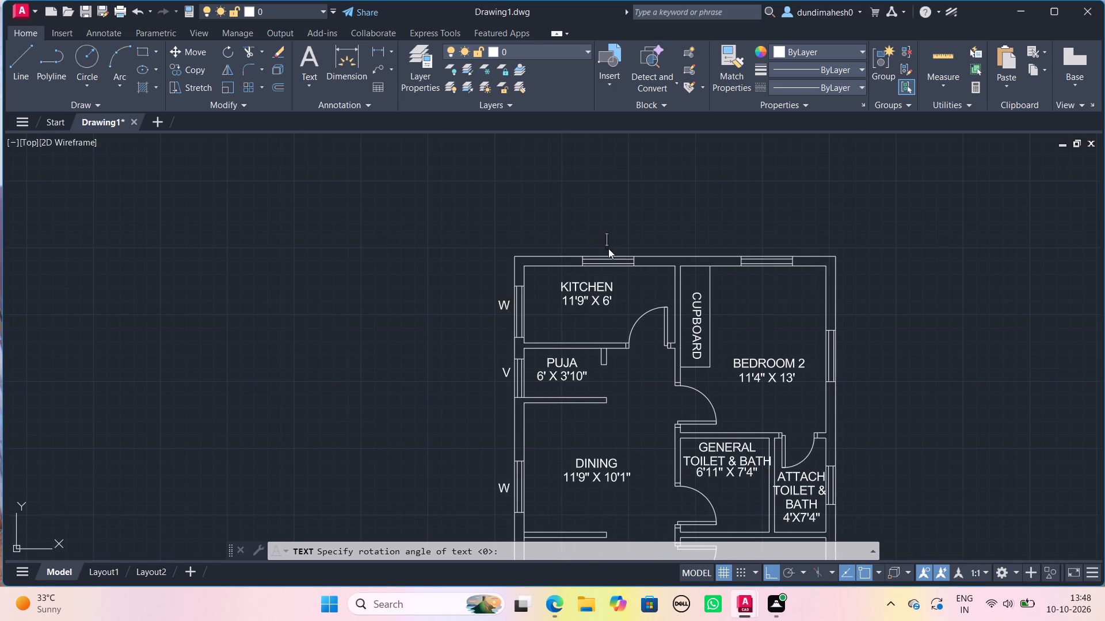
pyautogui.click(609, 250)
pyautogui.scroll(3, 609, 250)
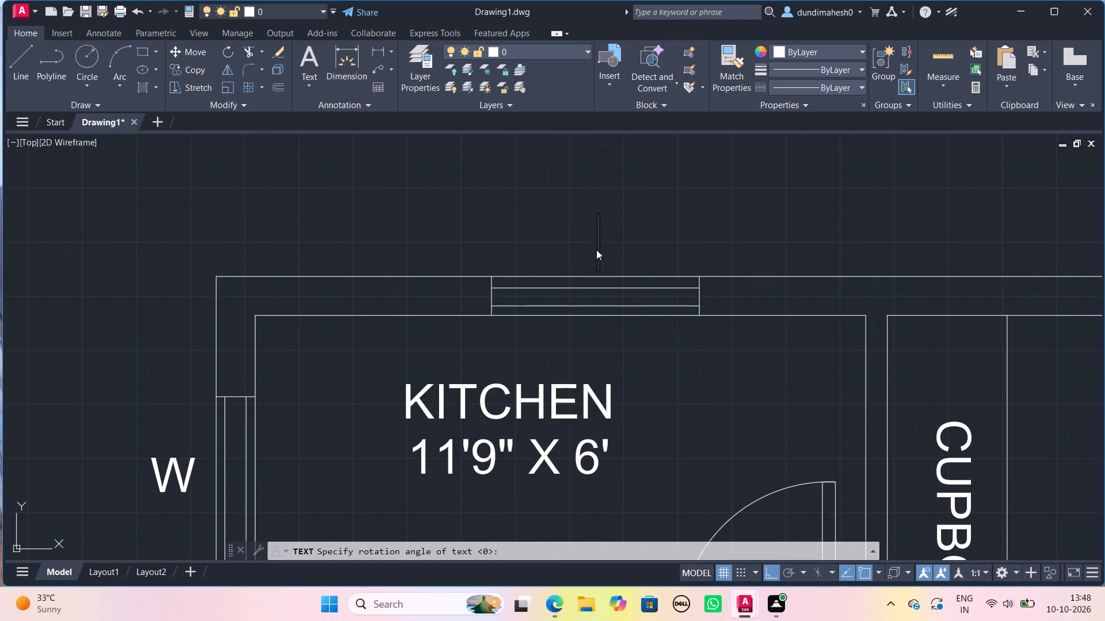
pyautogui.press('w')
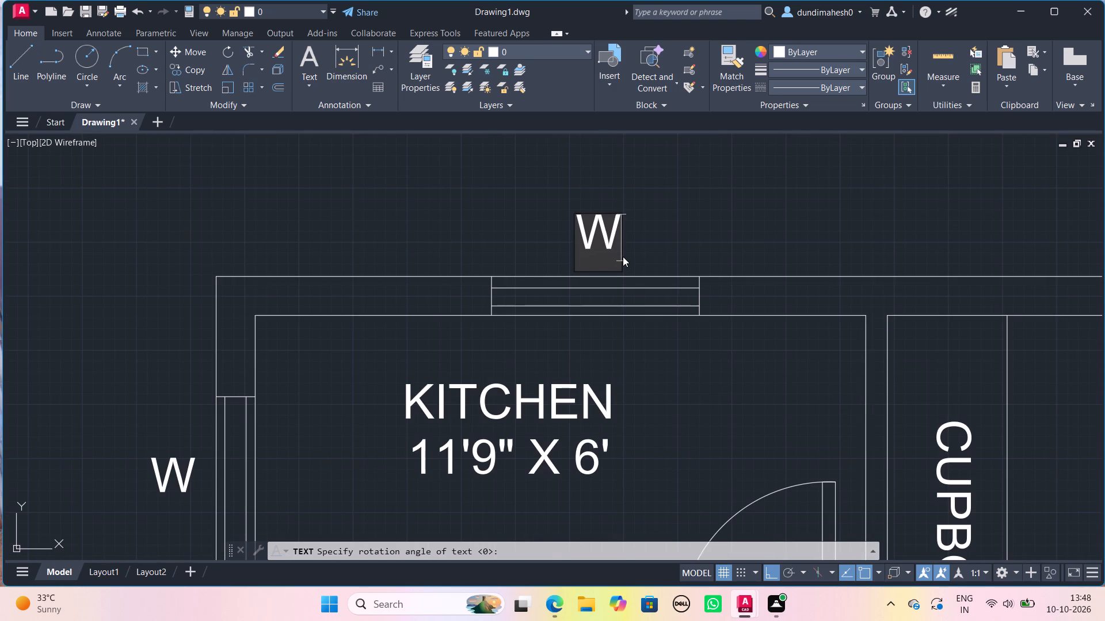
# Place a "W" window mark above BEDROOM 2's north window, centred close to the wall.
pyautogui.scroll(-3, 623, 256)
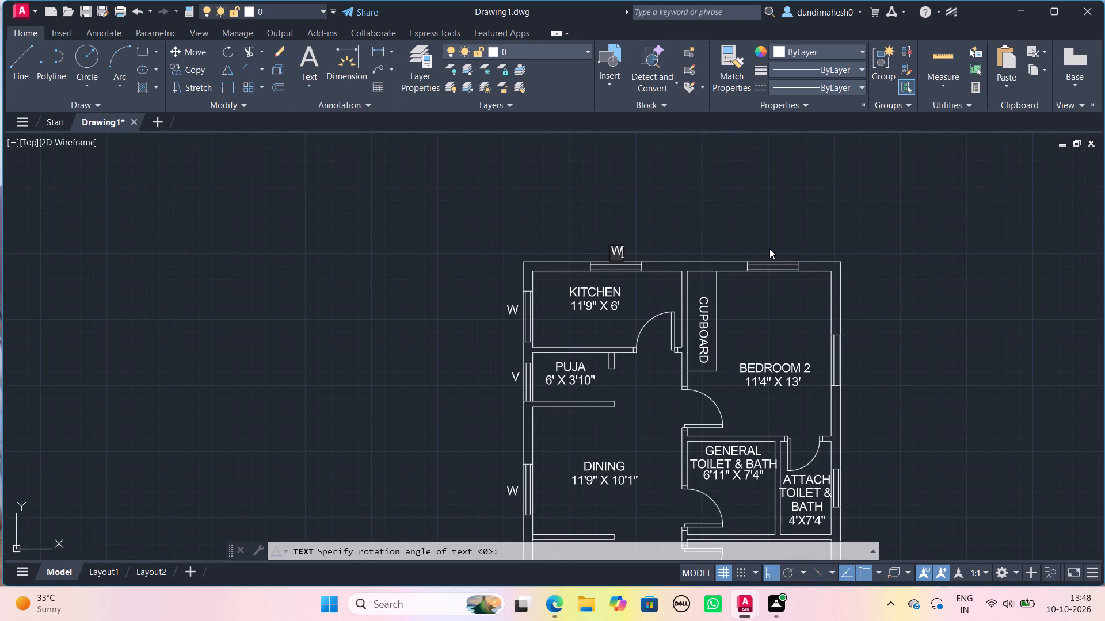
pyautogui.click(771, 252)
pyautogui.press('w')
pyautogui.press('BackSpace')
pyautogui.scroll(3, 776, 257)
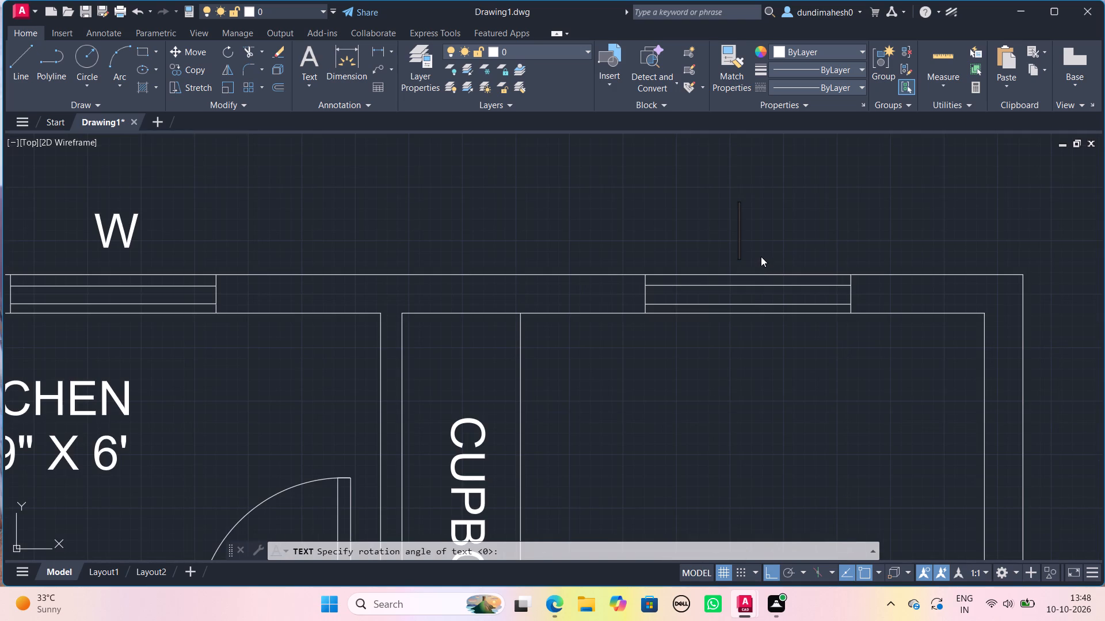
pyautogui.click(756, 263)
pyautogui.click(750, 256)
pyautogui.press('w')
pyautogui.scroll(-2, 756, 258)
pyautogui.moveTo(800, 388); pyautogui.dragTo(798, 384, button='middle')
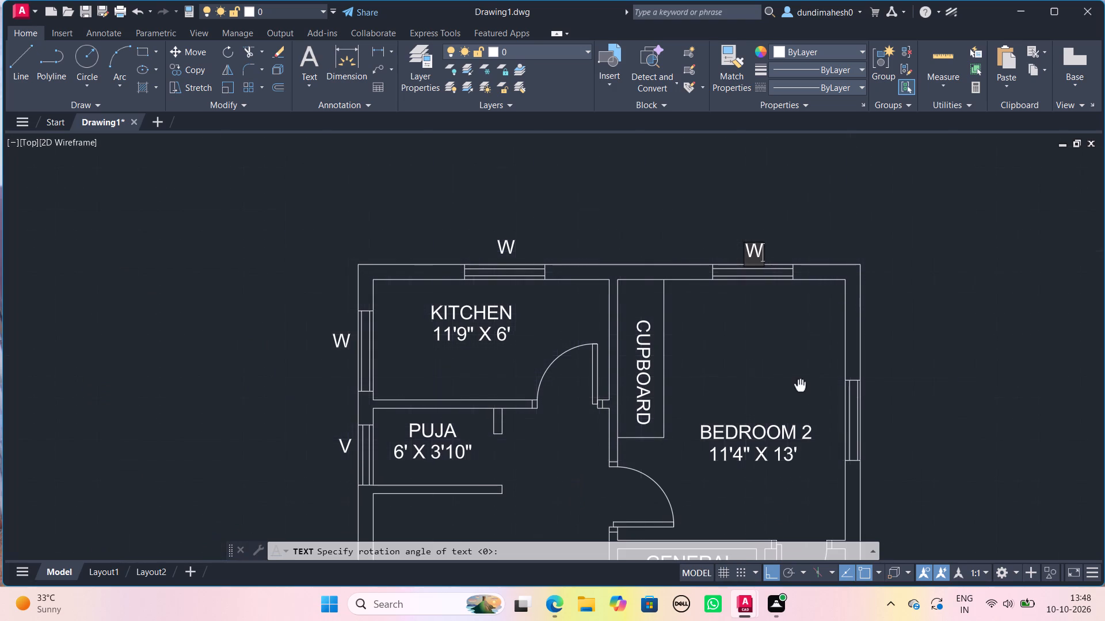
# Place a "W" window mark just outside BEDROOM 2's east window.
pyautogui.moveTo(798, 384); pyautogui.dragTo(635, 191, button='middle')
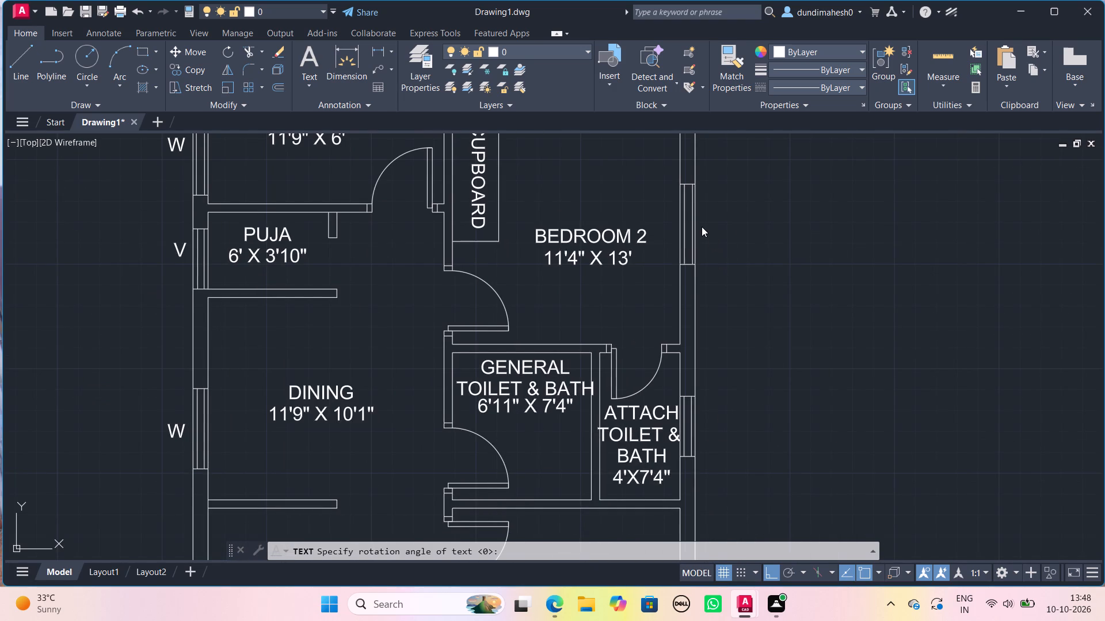
pyautogui.click(701, 225)
pyautogui.press('w')
pyautogui.press('BackSpace')
pyautogui.scroll(1, 701, 225)
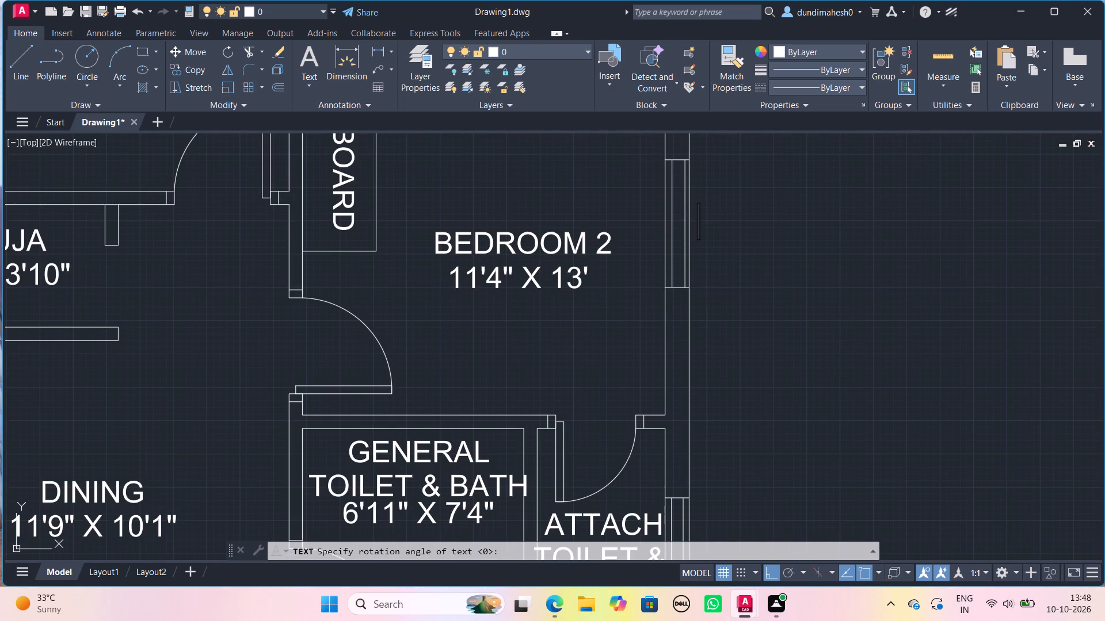
pyautogui.click(706, 231)
pyautogui.press('w')
# Place a "V" ventilator mark just outside the opening in the attached toilet and bath's east wall.
pyautogui.scroll(-1, 706, 231)
pyautogui.moveTo(739, 357); pyautogui.dragTo(665, 162, button='middle')
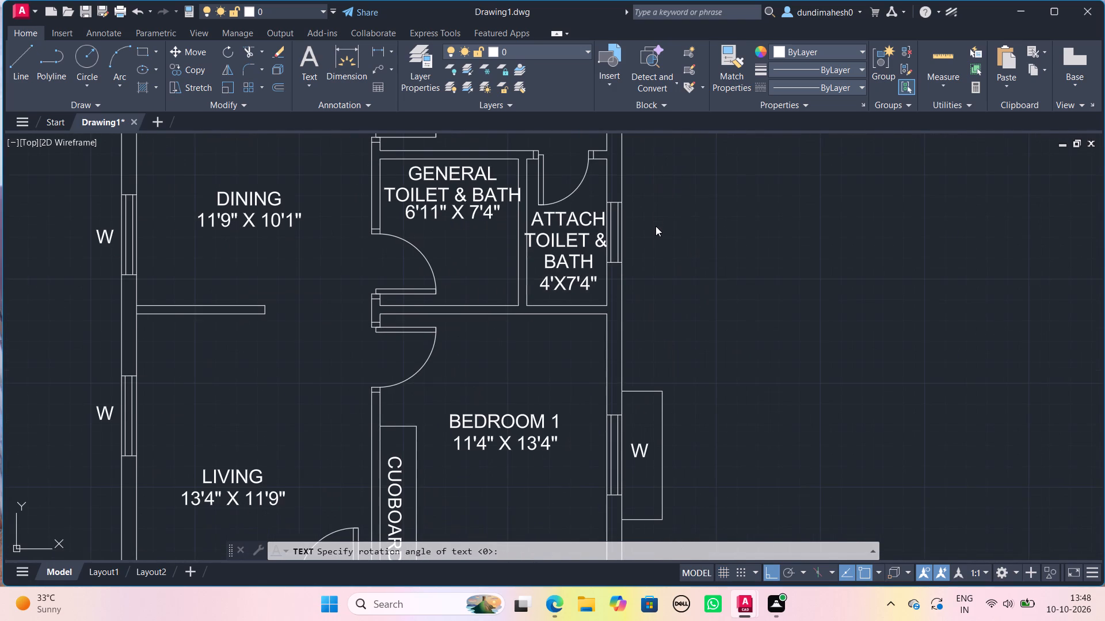
pyautogui.click(631, 233)
pyautogui.press('v')
# Add the size text 11'4" X 6'3" on the landing at the east end of the staircase beside the verandah.
pyautogui.scroll(-2, 631, 233)
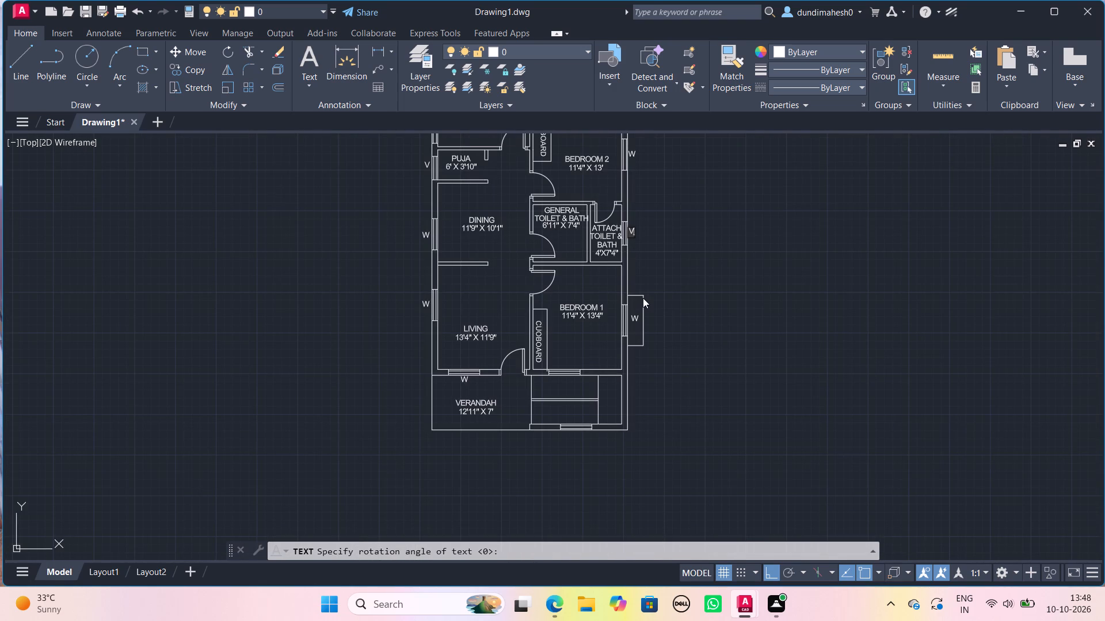
pyautogui.moveTo(671, 371); pyautogui.dragTo(662, 290, button='middle')
pyautogui.scroll(1, 608, 324)
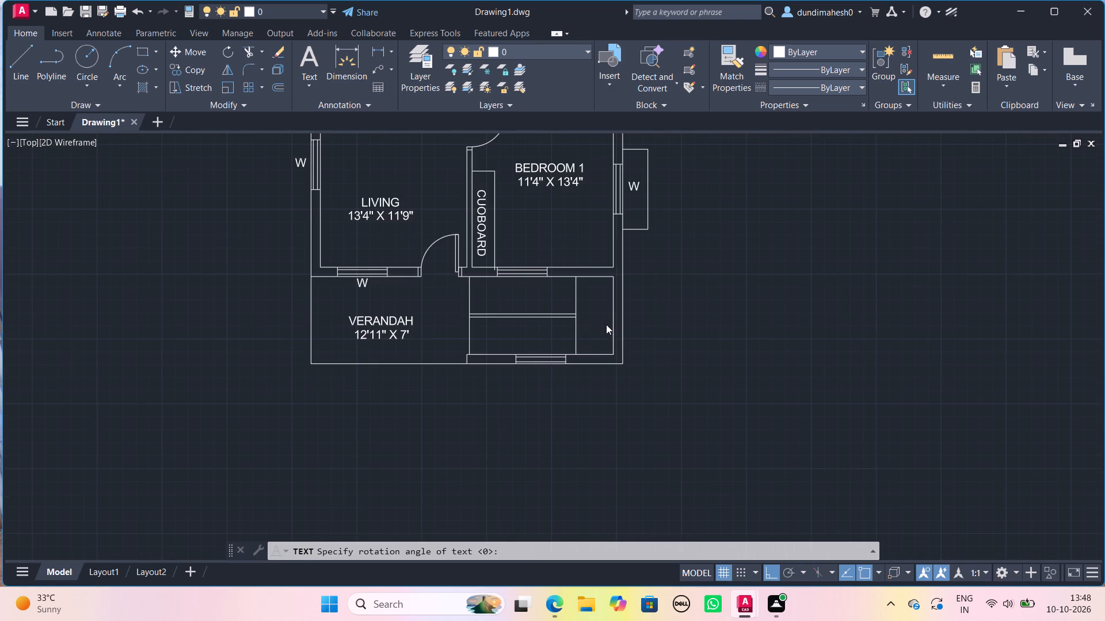
pyautogui.click(595, 319)
pyautogui.write("11'")
pyautogui.press('4')
pyautogui.hotkey('shift', '"')
pyautogui.press('space')
pyautogui.write('X 6\'3"')
pyautogui.press('Return')
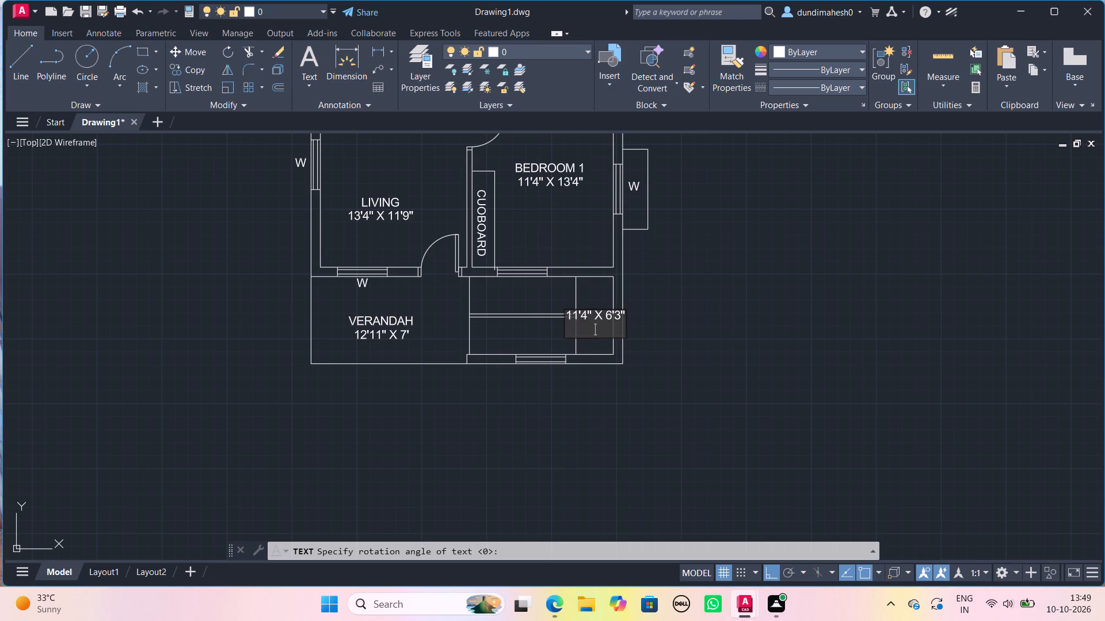
pyautogui.press('Return')
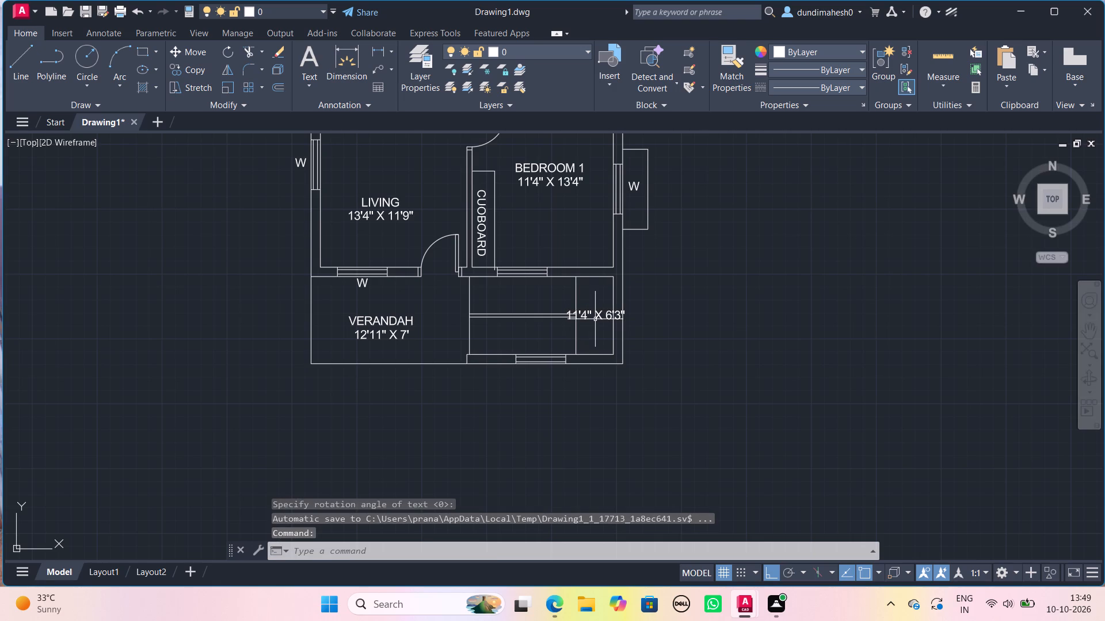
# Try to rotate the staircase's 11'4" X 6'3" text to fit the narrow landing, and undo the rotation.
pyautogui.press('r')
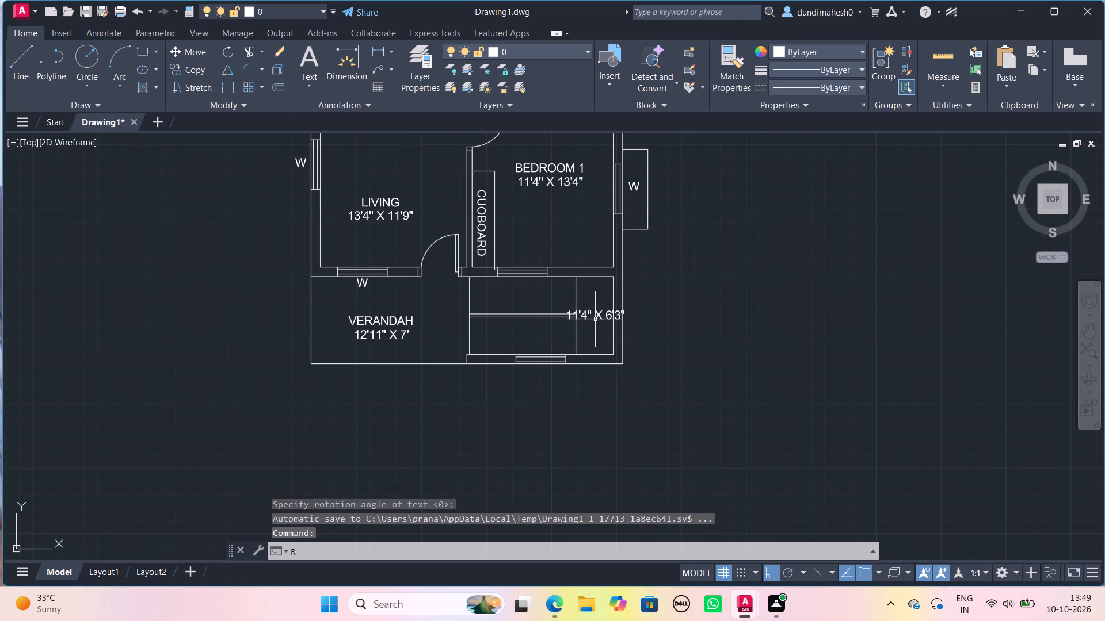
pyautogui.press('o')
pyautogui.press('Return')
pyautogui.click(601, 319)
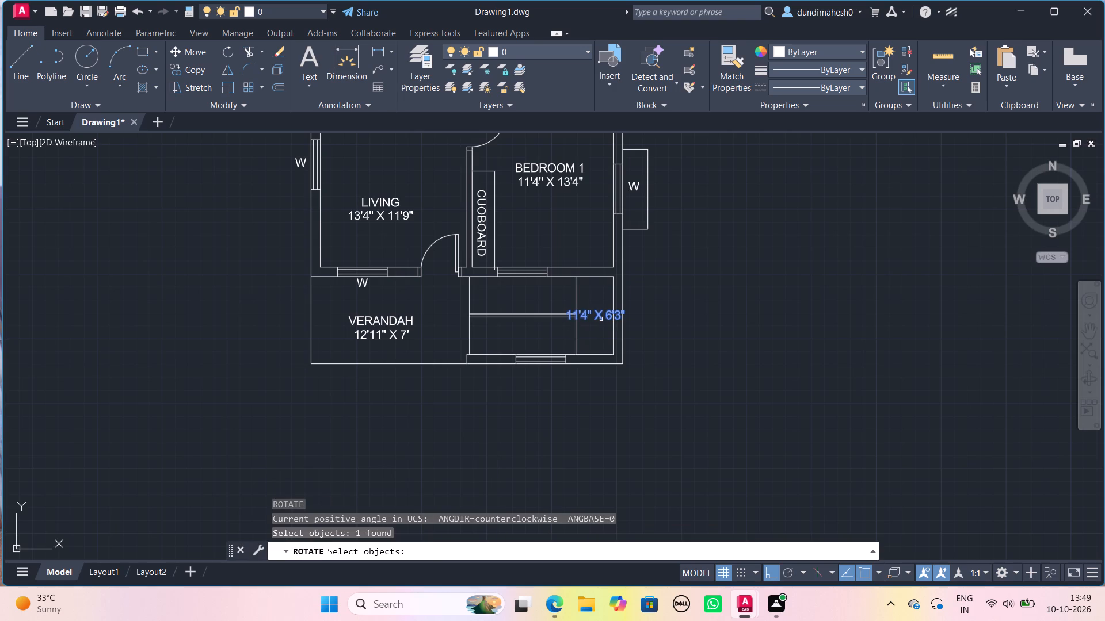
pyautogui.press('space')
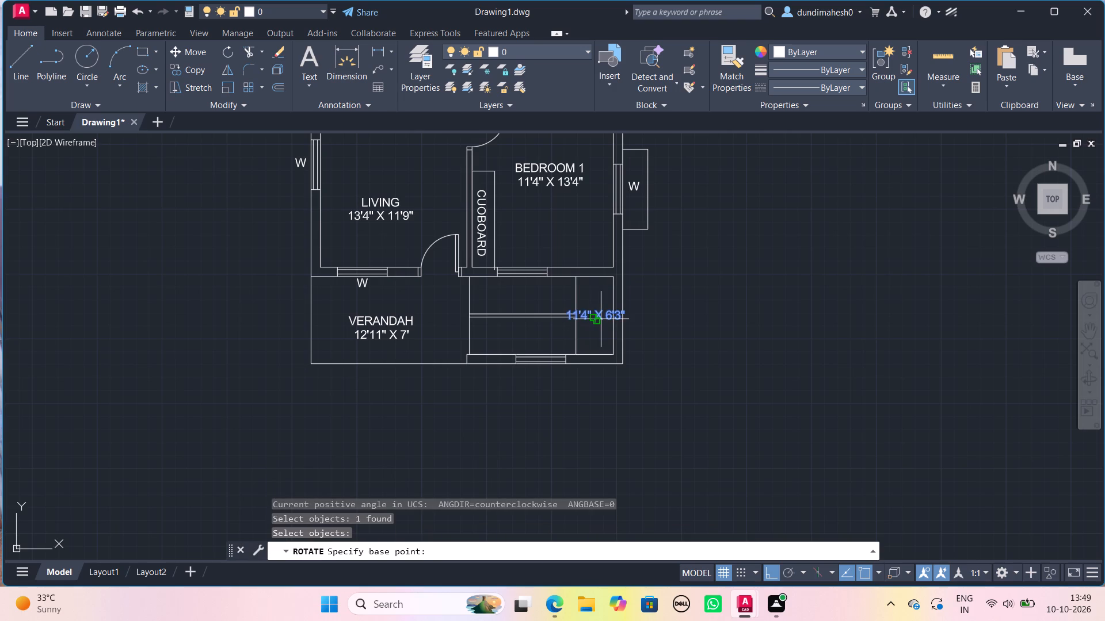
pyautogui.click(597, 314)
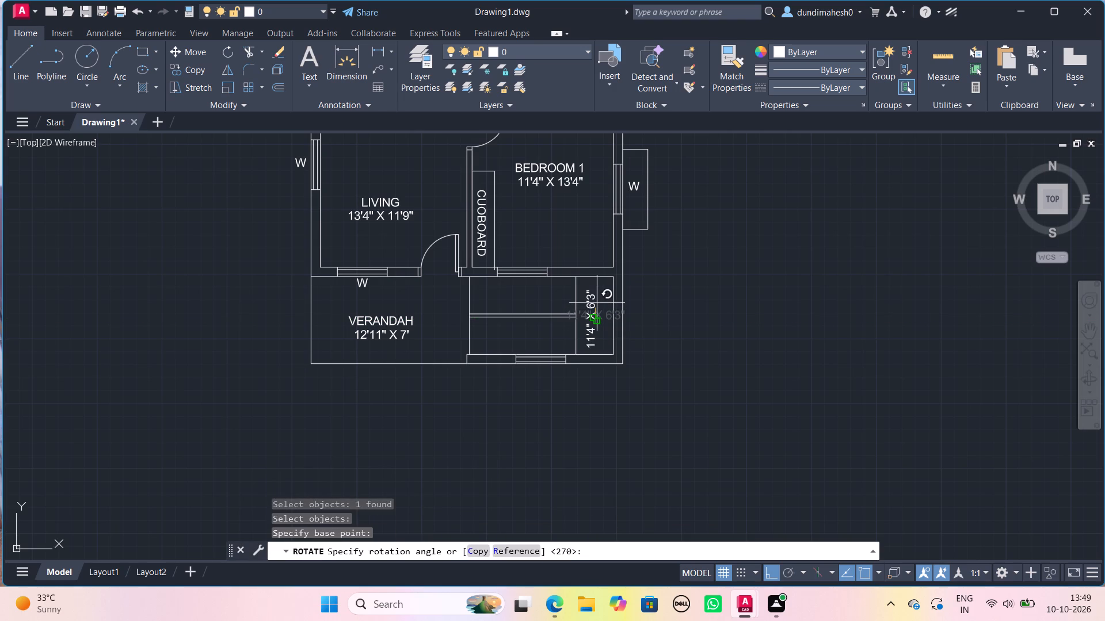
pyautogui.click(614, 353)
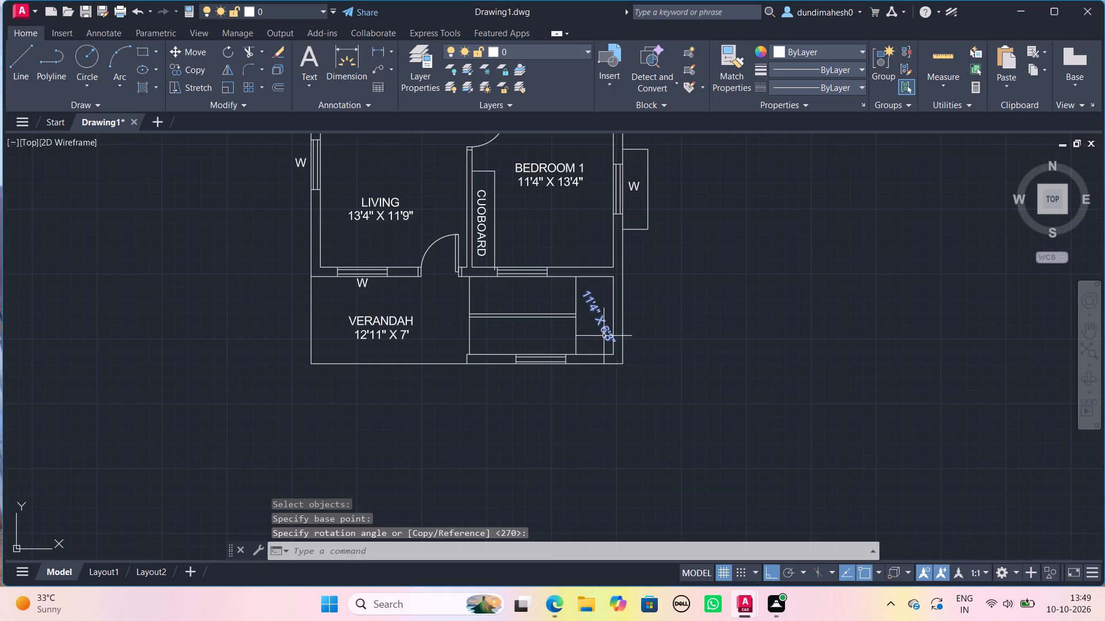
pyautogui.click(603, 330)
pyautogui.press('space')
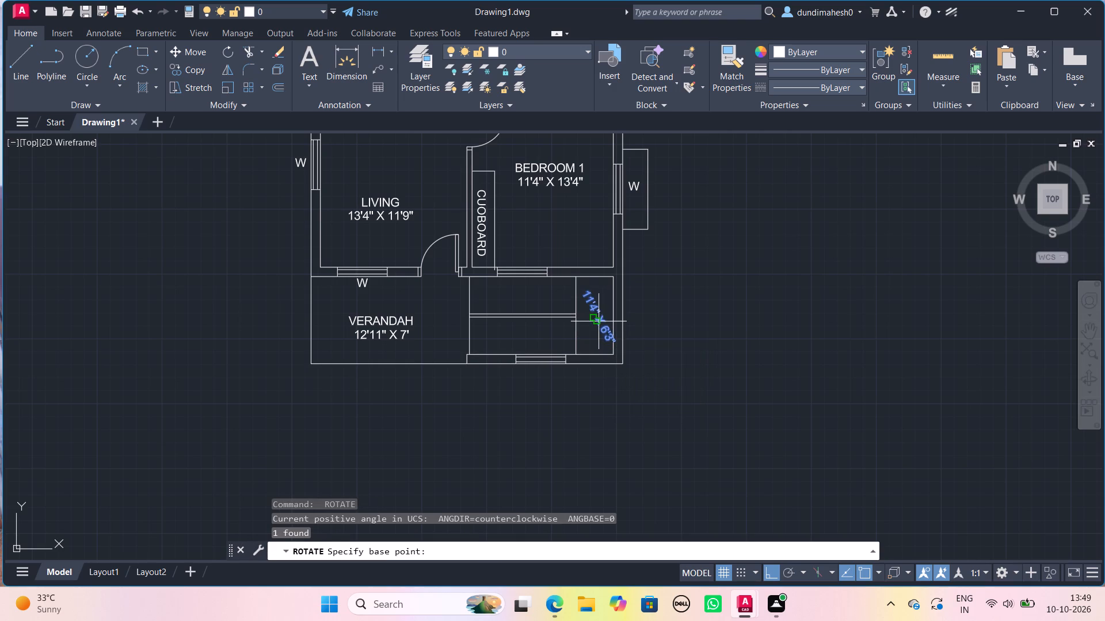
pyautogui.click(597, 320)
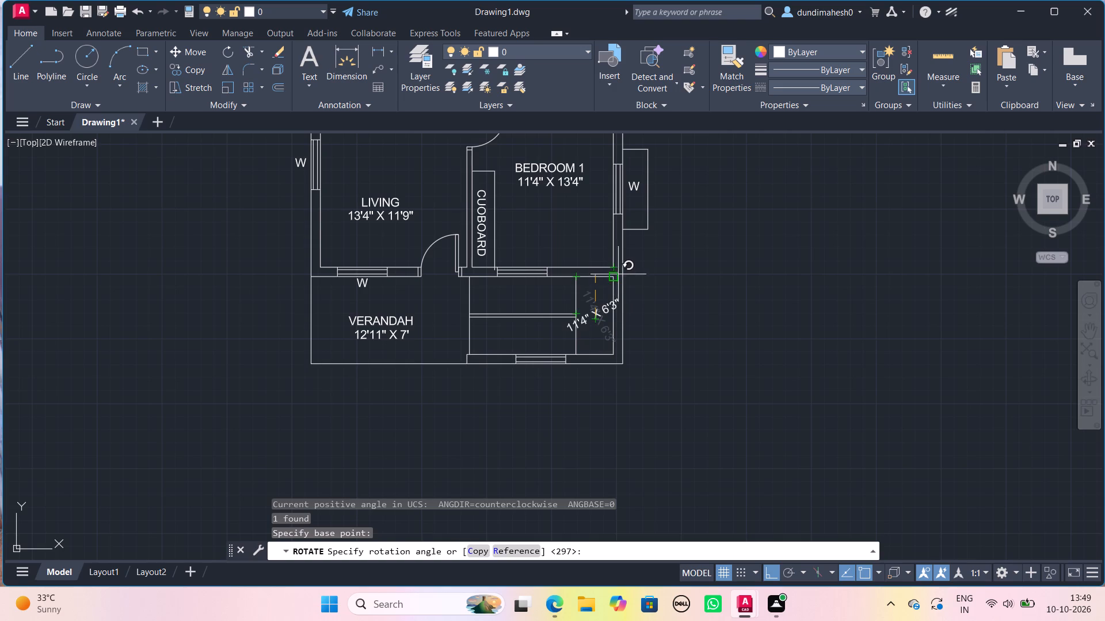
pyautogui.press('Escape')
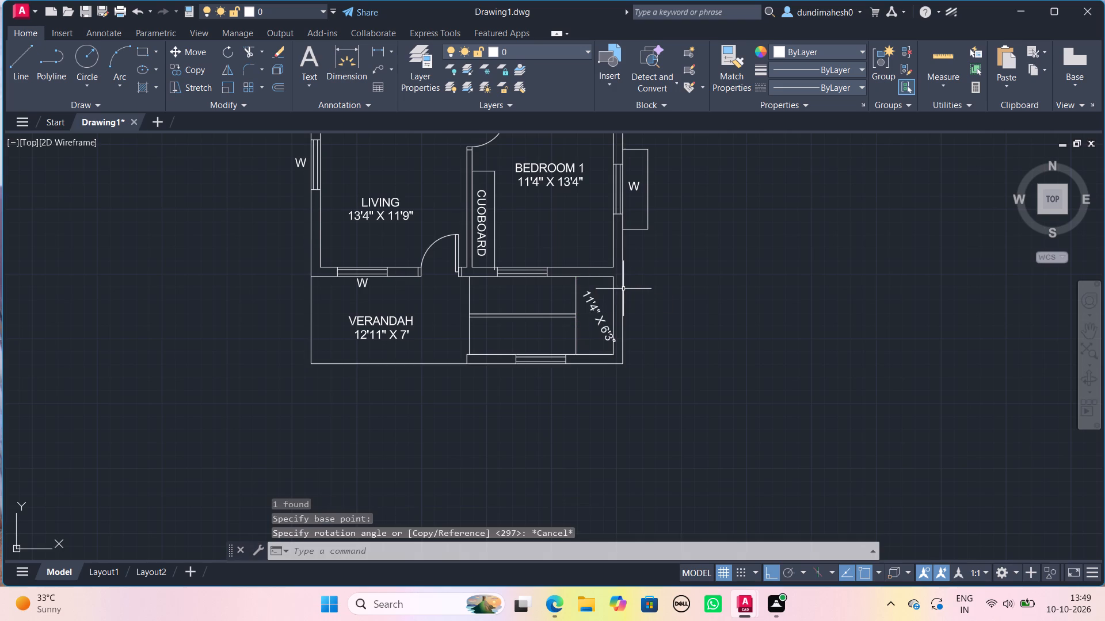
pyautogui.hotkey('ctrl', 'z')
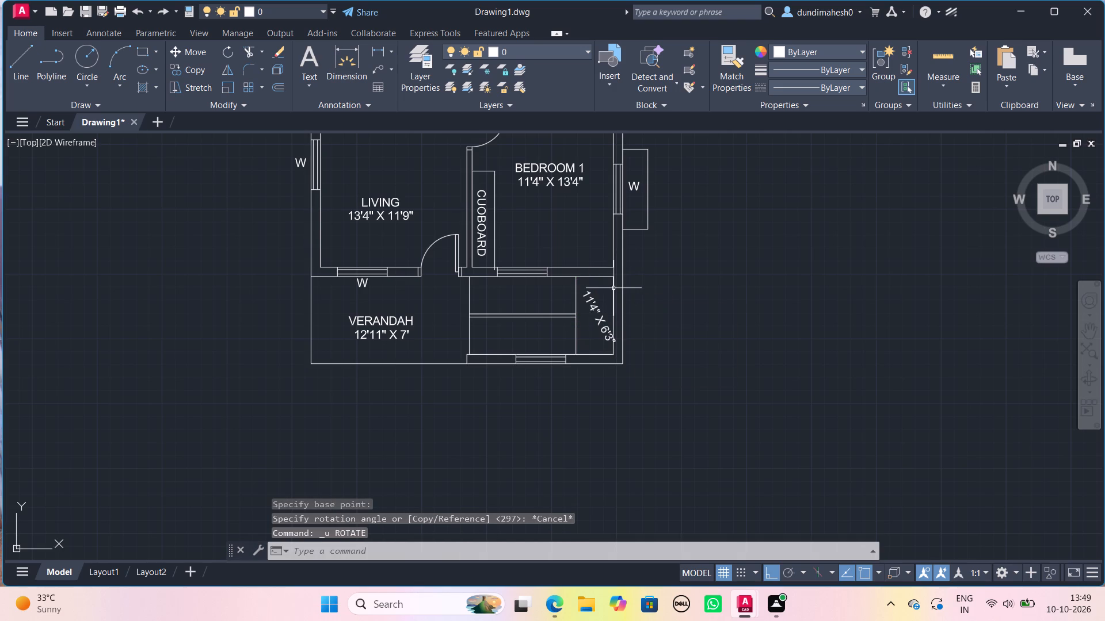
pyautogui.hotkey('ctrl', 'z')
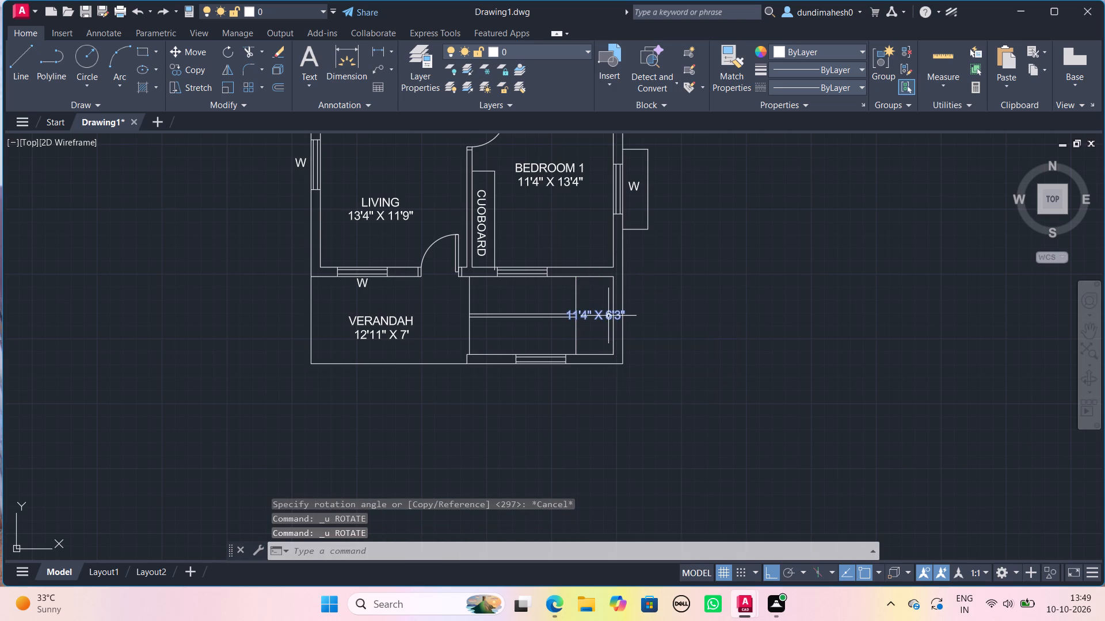
# Rotate the 11'4" X 6'3" text about its middle so it runs vertically down the landing, reading top to bottom.
pyautogui.write('RO')
pyautogui.press('Return')
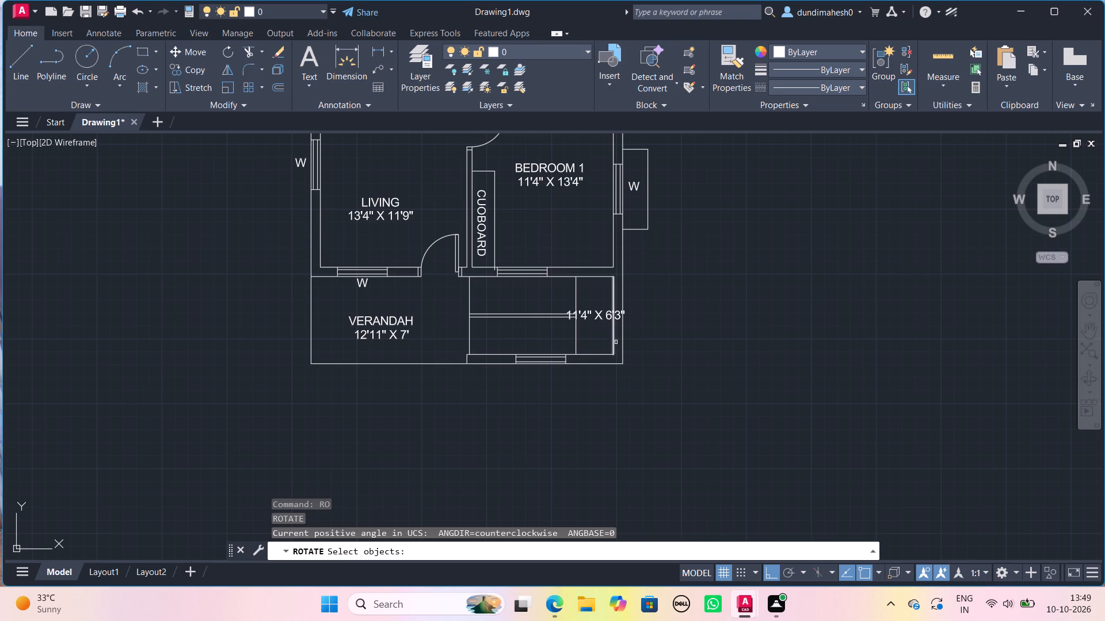
pyautogui.click(604, 317)
pyautogui.press('space')
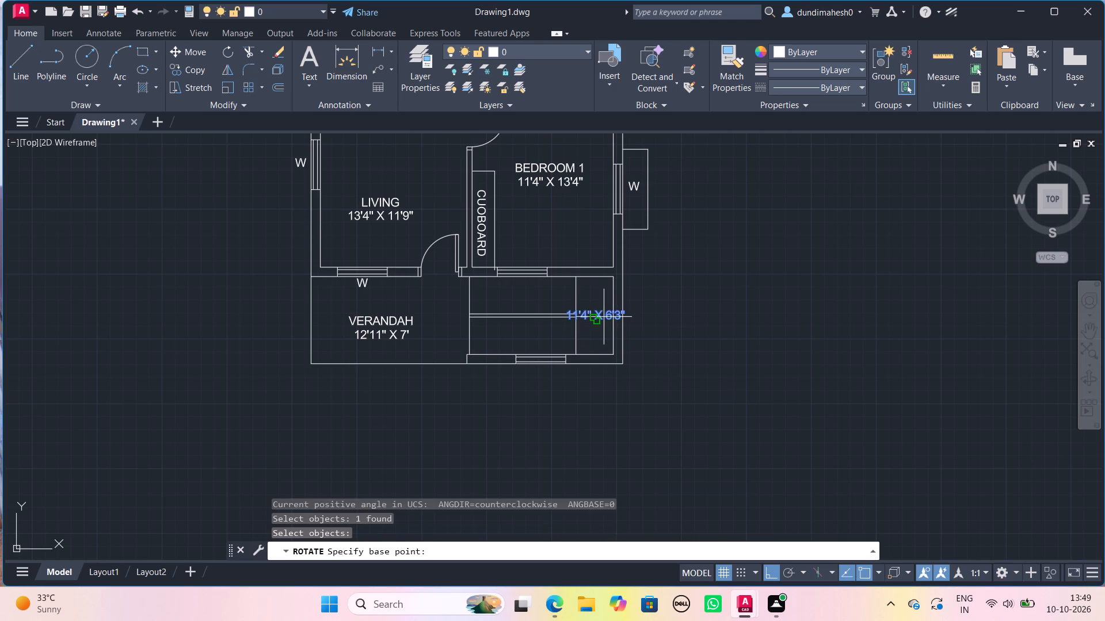
pyautogui.click(594, 315)
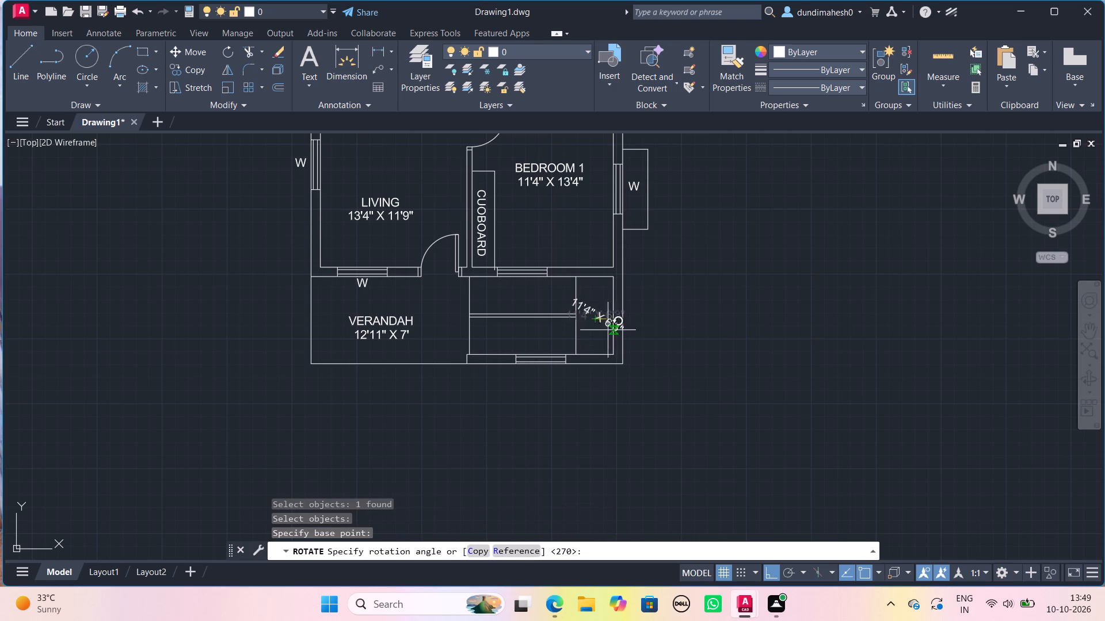
pyautogui.click(599, 339)
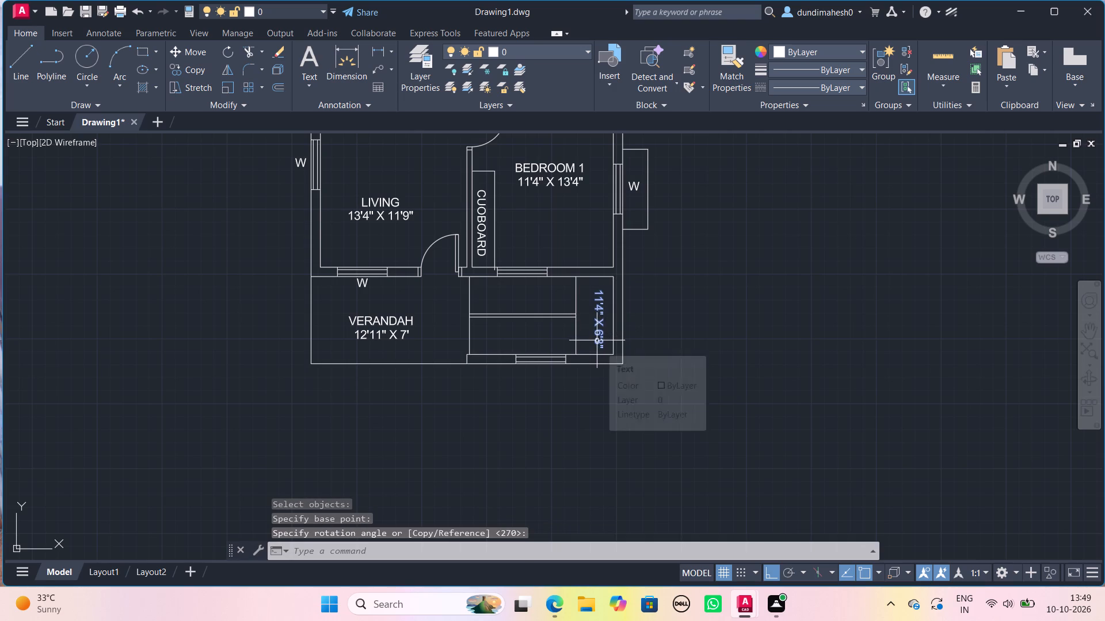
pyautogui.scroll(3, 597, 340)
pyautogui.scroll(-2, 519, 301)
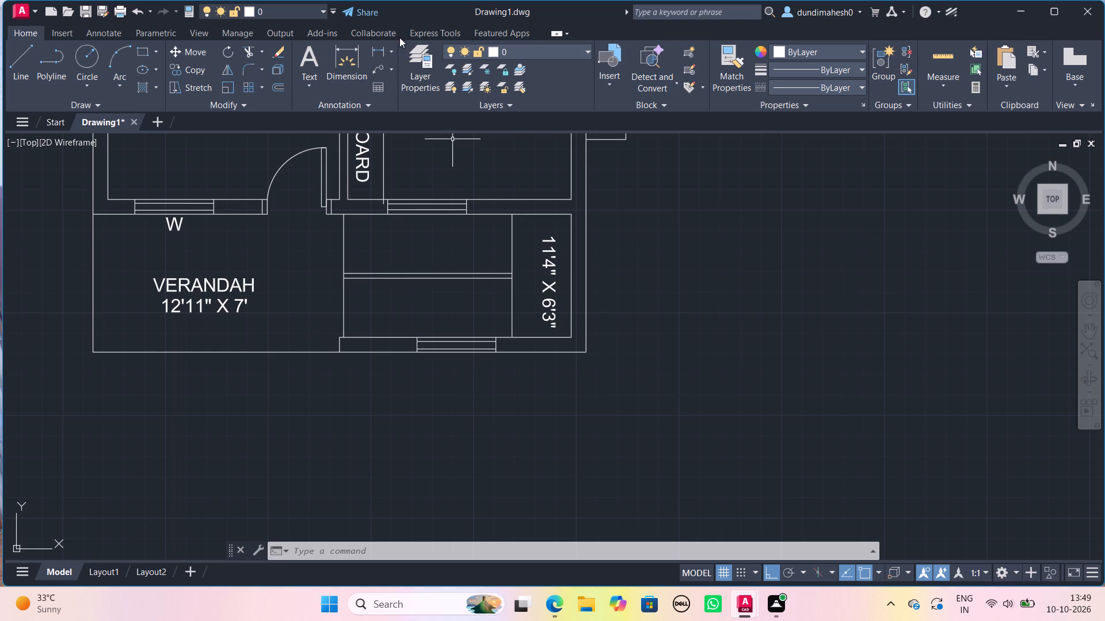
# Check the length of the stair flight, from its west end to the landing edge, with a temporary linear dimension.
pyautogui.click(375, 44)
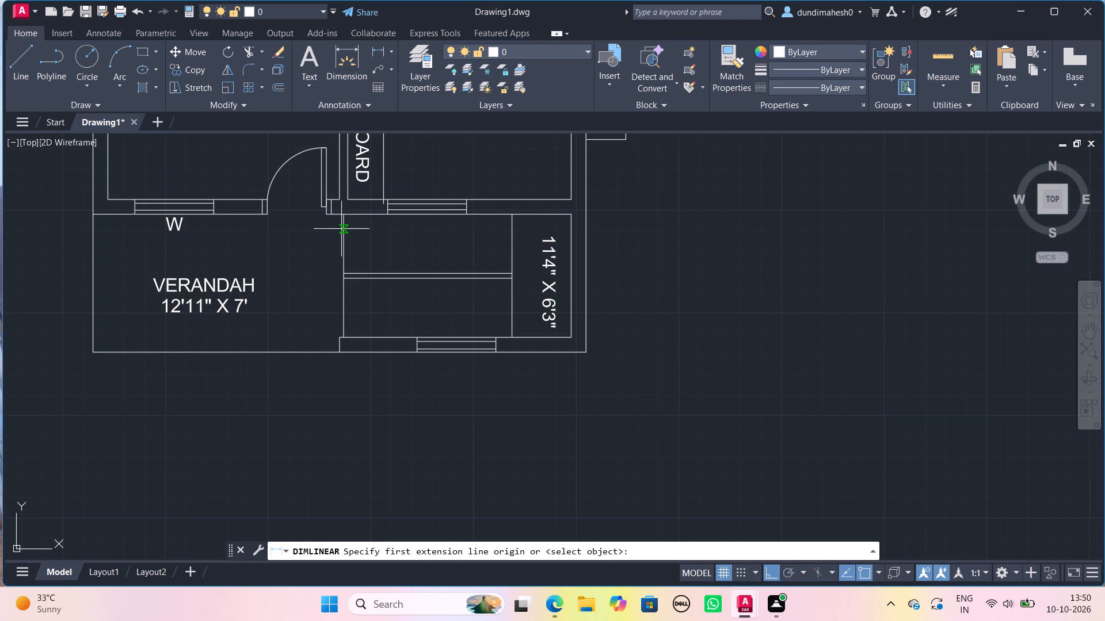
pyautogui.click(344, 220)
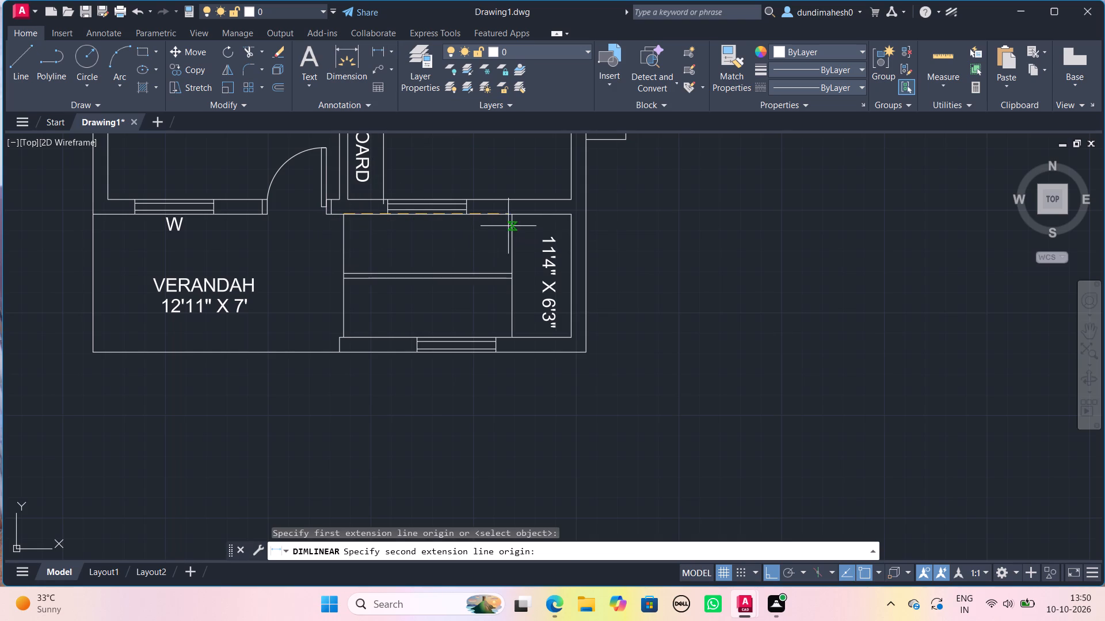
pyautogui.click(508, 209)
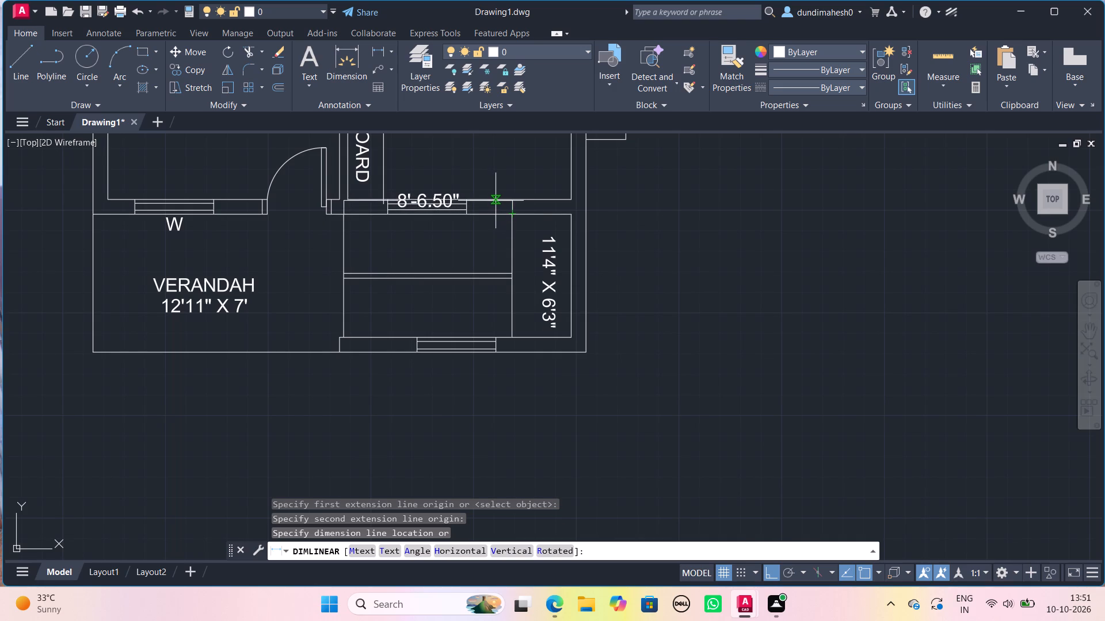
pyautogui.press('Escape')
# Offset the landing's west edge line westward at 10.25" spacing to make the first four stair treads.
pyautogui.press('o')
pyautogui.press('Return')
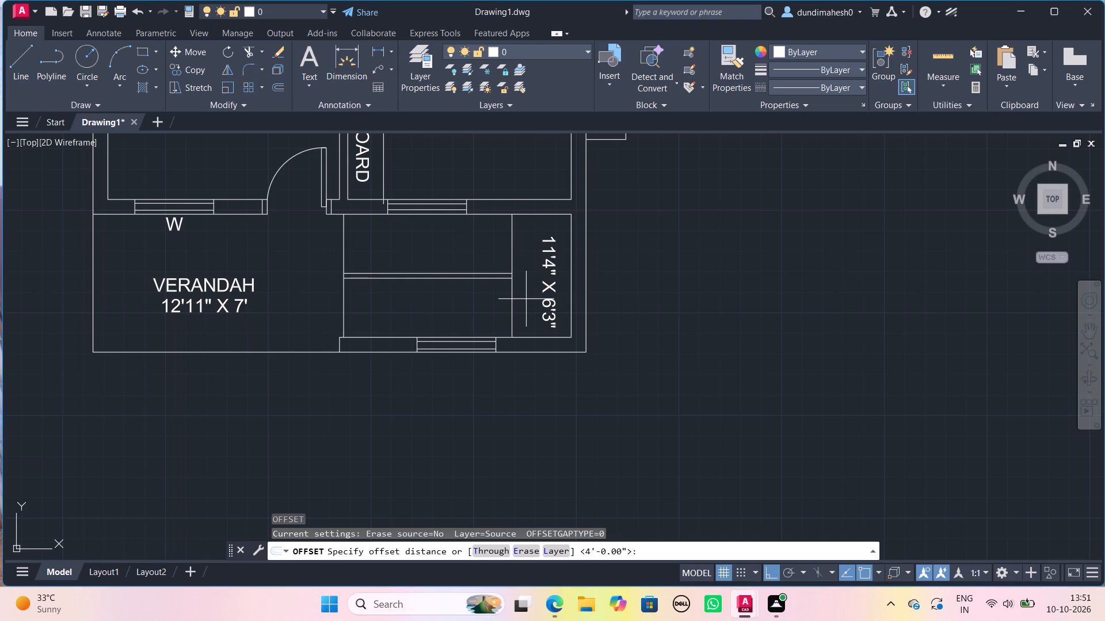
pyautogui.press('1')
pyautogui.press('0')
pyautogui.press('.')
pyautogui.write('25')
pyautogui.hotkey('shift', '"')
pyautogui.press('Return')
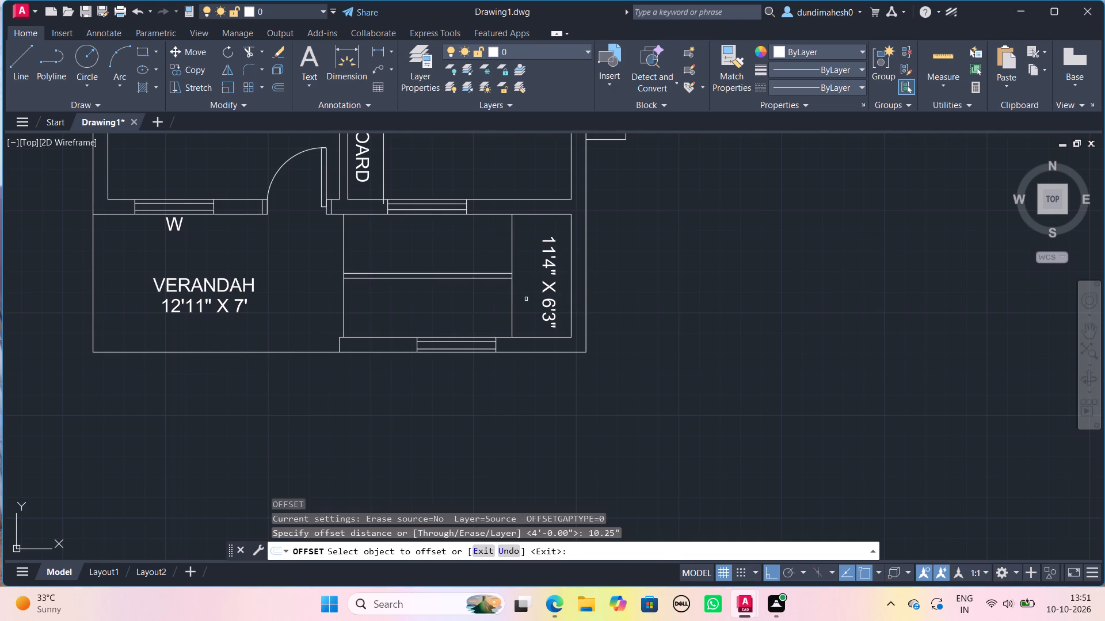
pyautogui.click(510, 290)
pyautogui.click(486, 290)
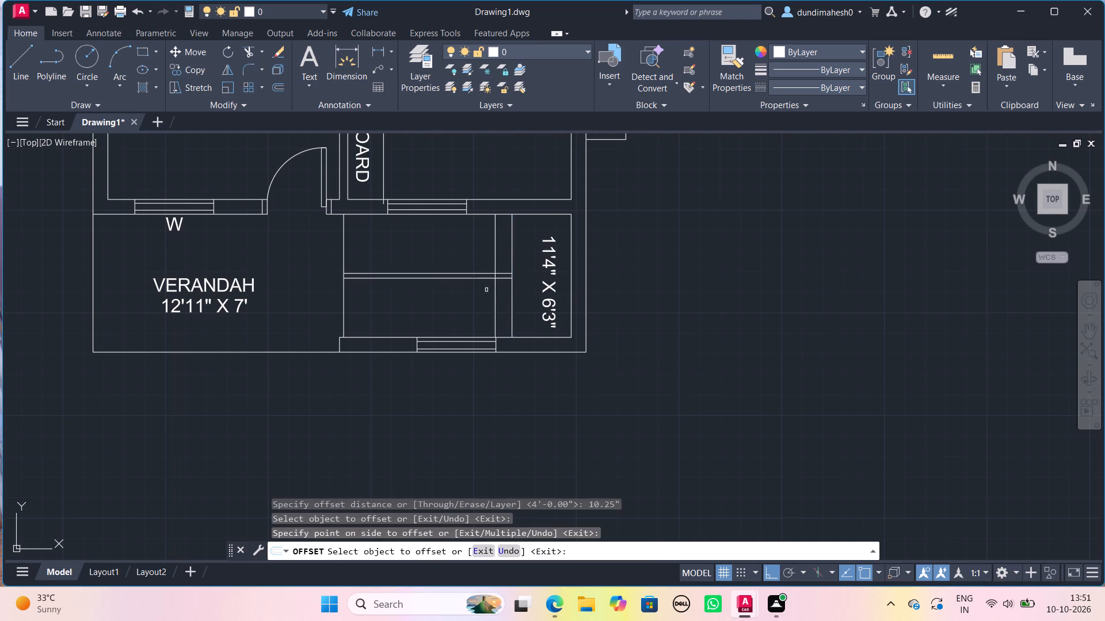
pyautogui.scroll(2, 486, 290)
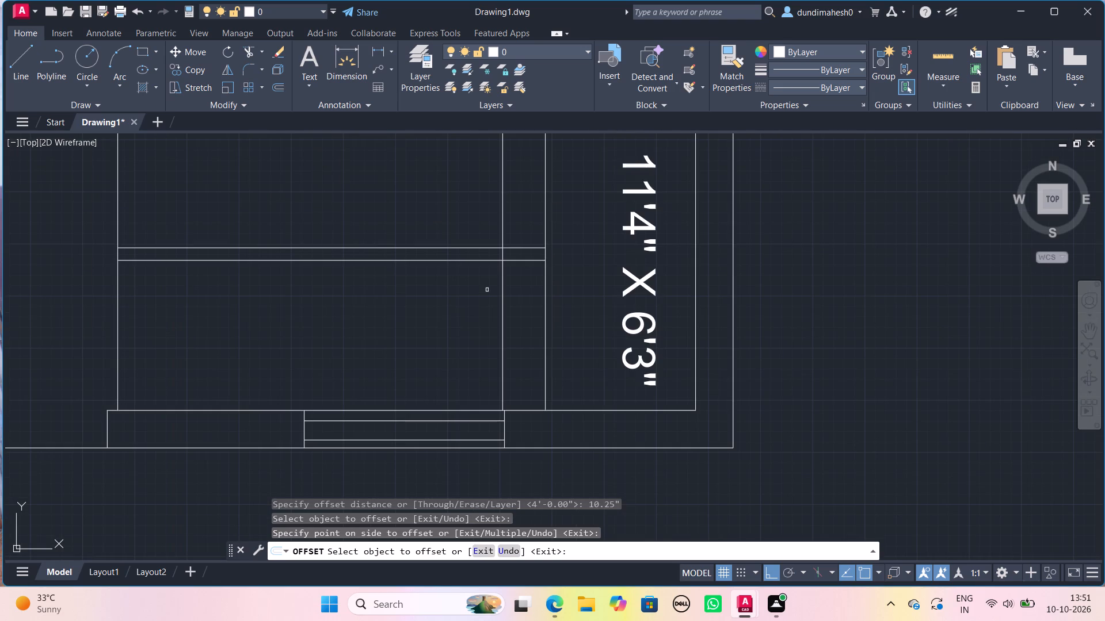
pyautogui.click(505, 296)
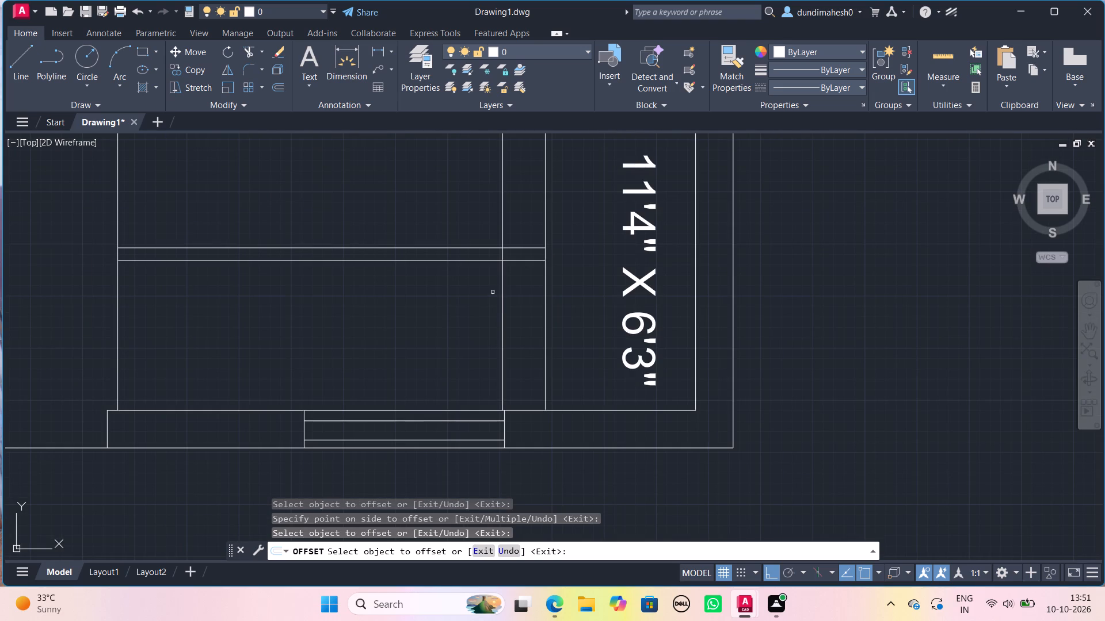
pyautogui.click(503, 298)
pyautogui.click(474, 291)
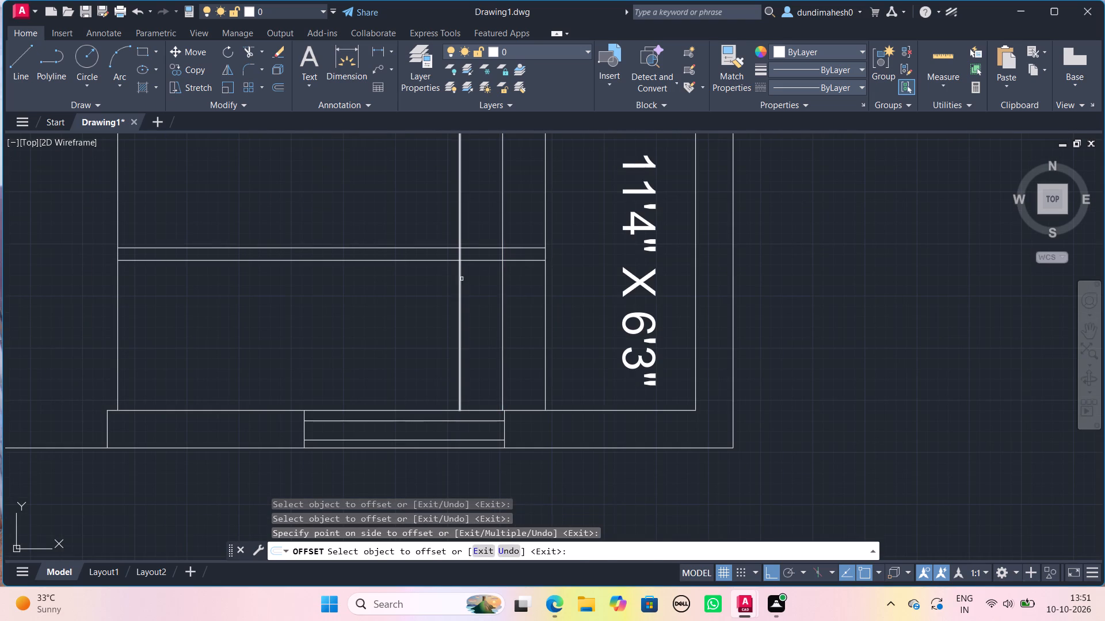
pyautogui.click(462, 279)
pyautogui.click(386, 266)
pyautogui.click(418, 280)
pyautogui.click(378, 262)
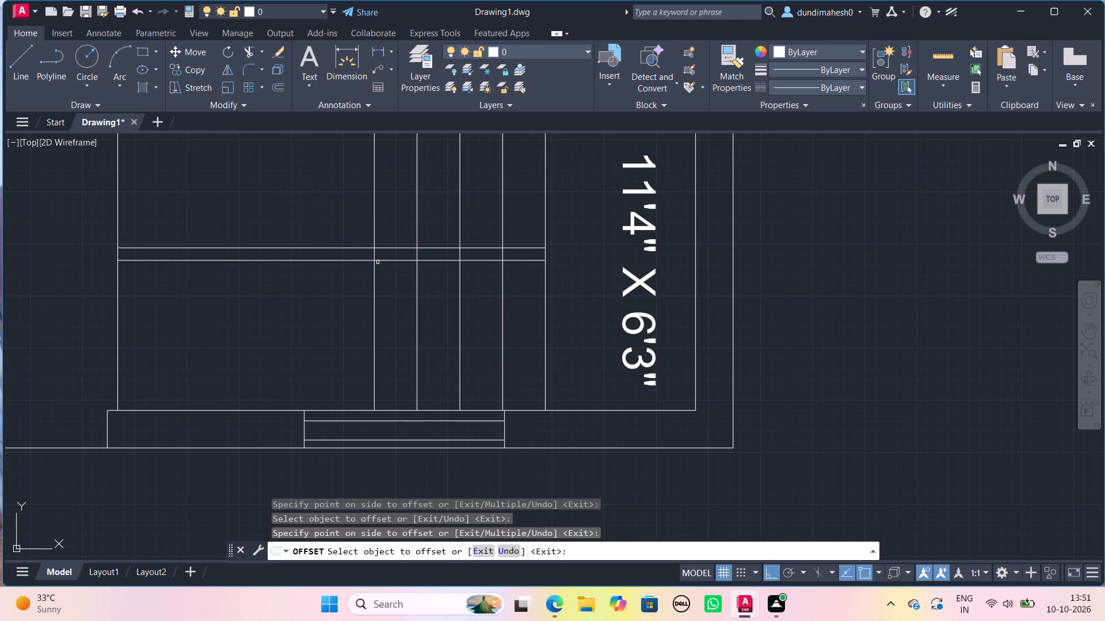
# Continue the 10.25" offsets westward from the fourth tread, adding five more treads to fill the staircase flight.
pyautogui.click(375, 275)
pyautogui.click(352, 272)
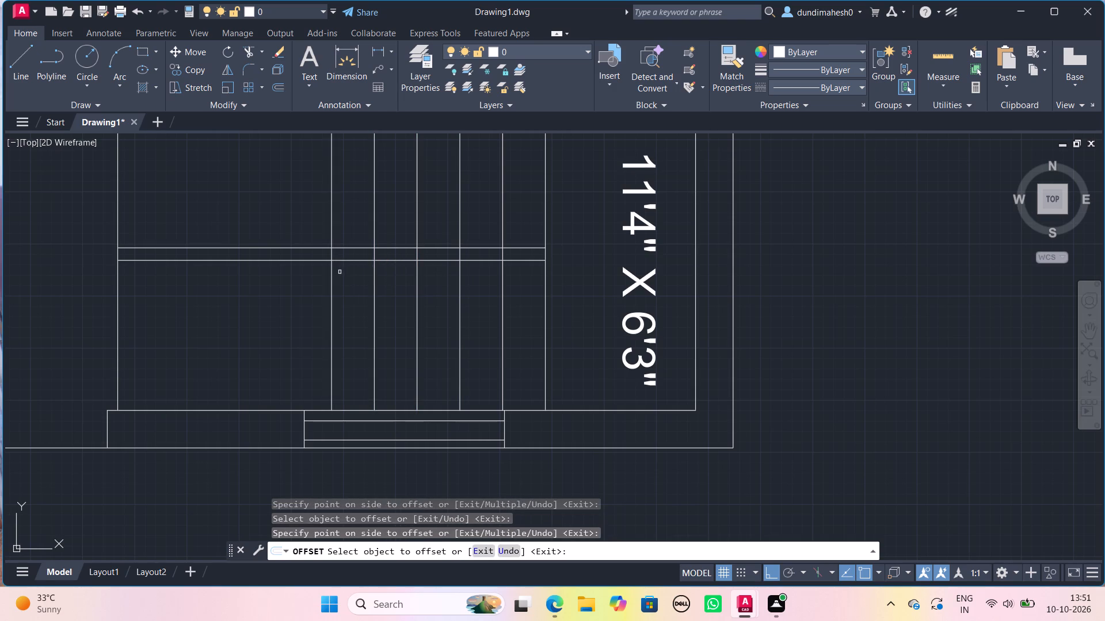
pyautogui.click(333, 272)
pyautogui.click(295, 269)
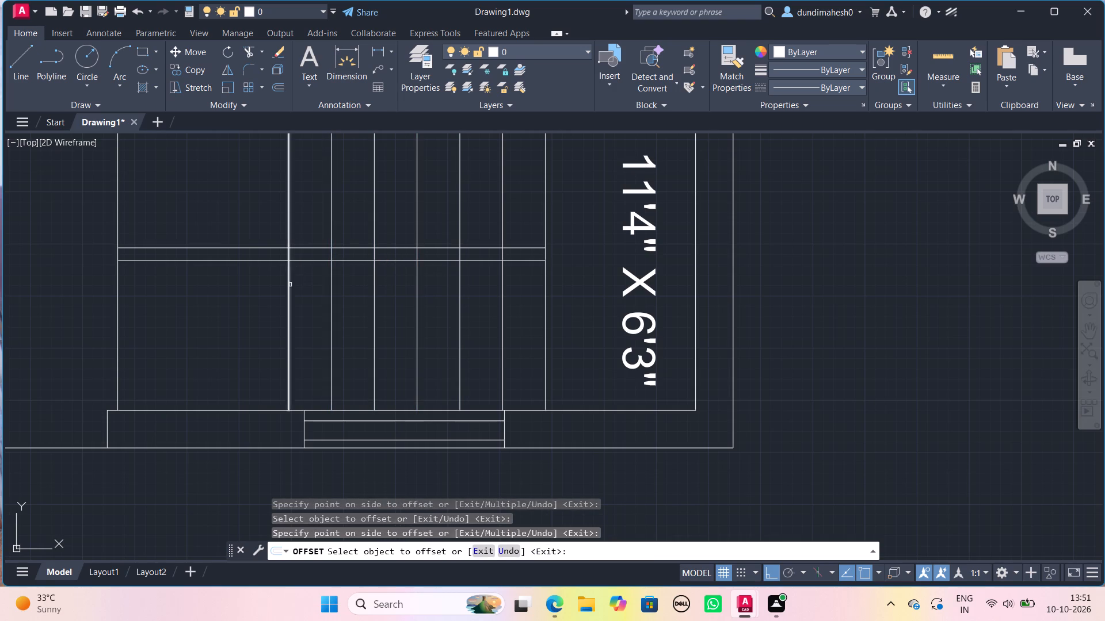
pyautogui.moveTo(290, 285); pyautogui.dragTo(268, 283)
pyautogui.click(246, 278)
pyautogui.click(243, 279)
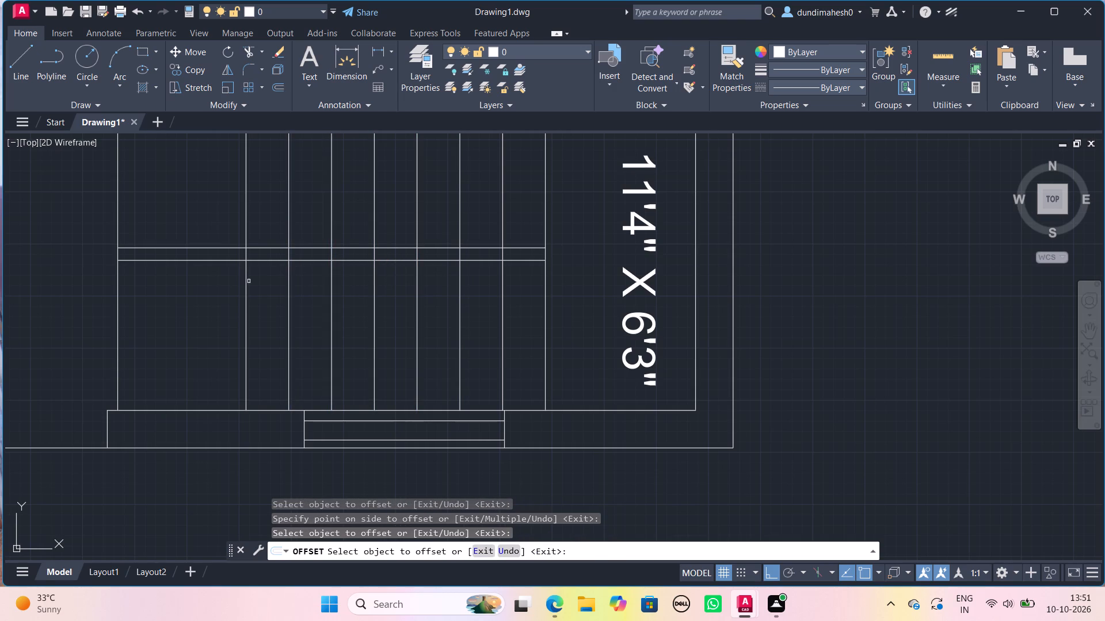
pyautogui.moveTo(245, 279); pyautogui.dragTo(231, 271)
pyautogui.click(181, 245)
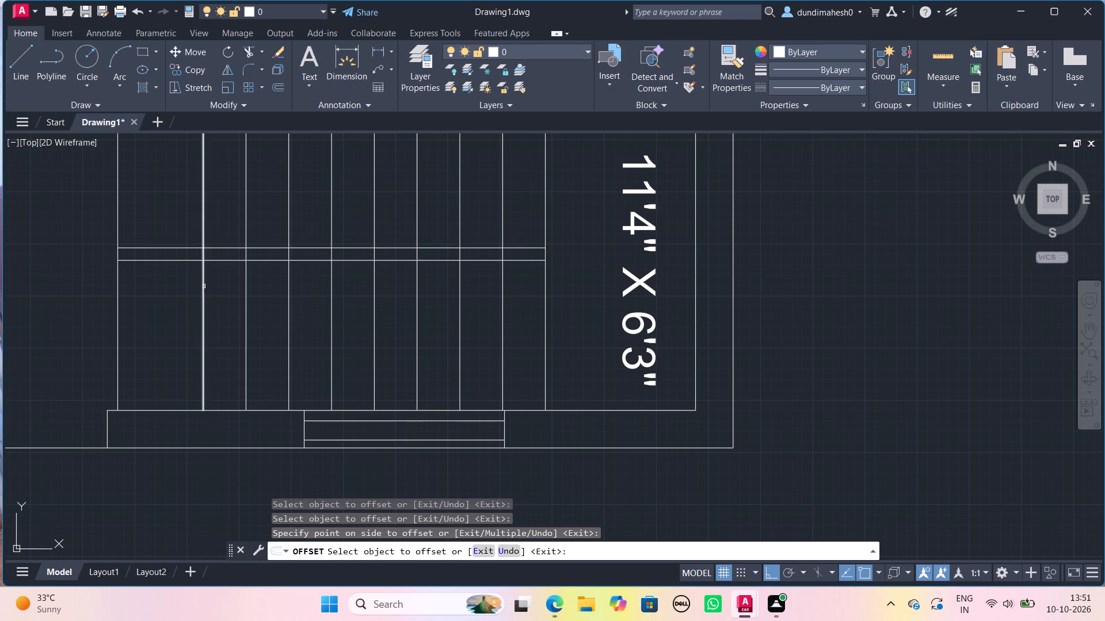
pyautogui.click(203, 286)
pyautogui.click(176, 285)
pyautogui.scroll(-1, 171, 287)
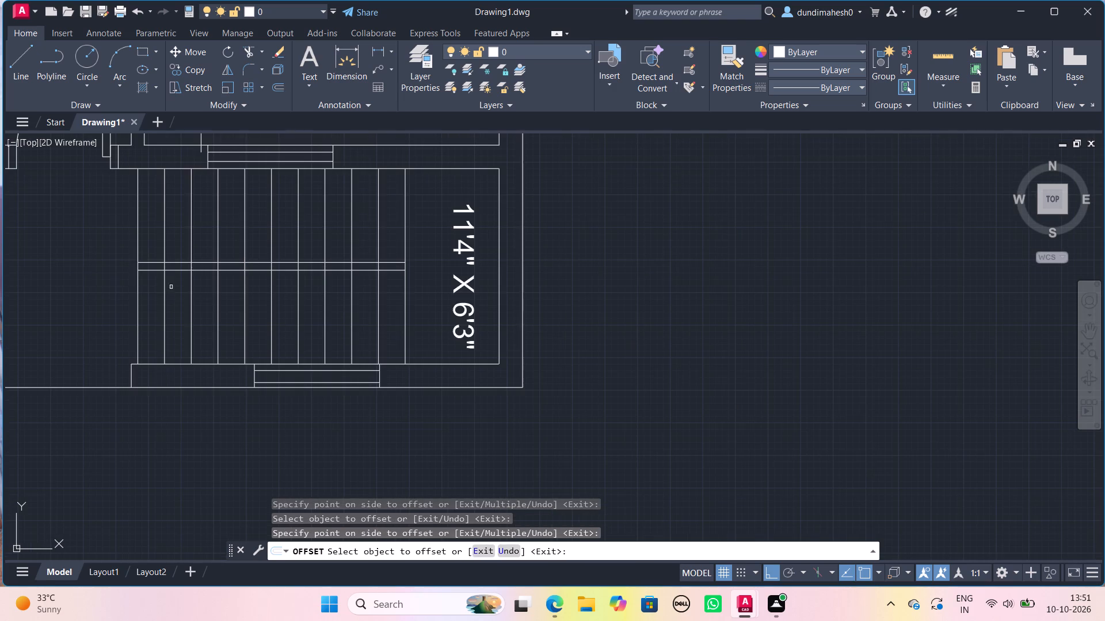
pyautogui.press('Escape')
# Trim the nine tread lines out of the narrow gap between the two stair flights with a fence.
pyautogui.write('TR')
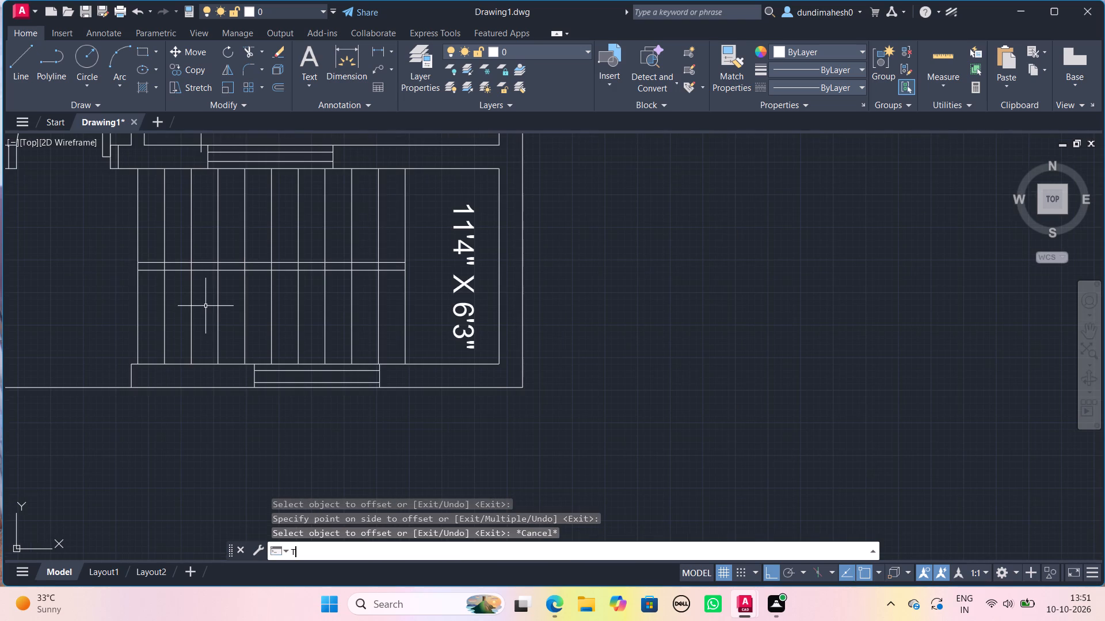
pyautogui.write('IM')
pyautogui.press('Return')
pyautogui.press('Return')
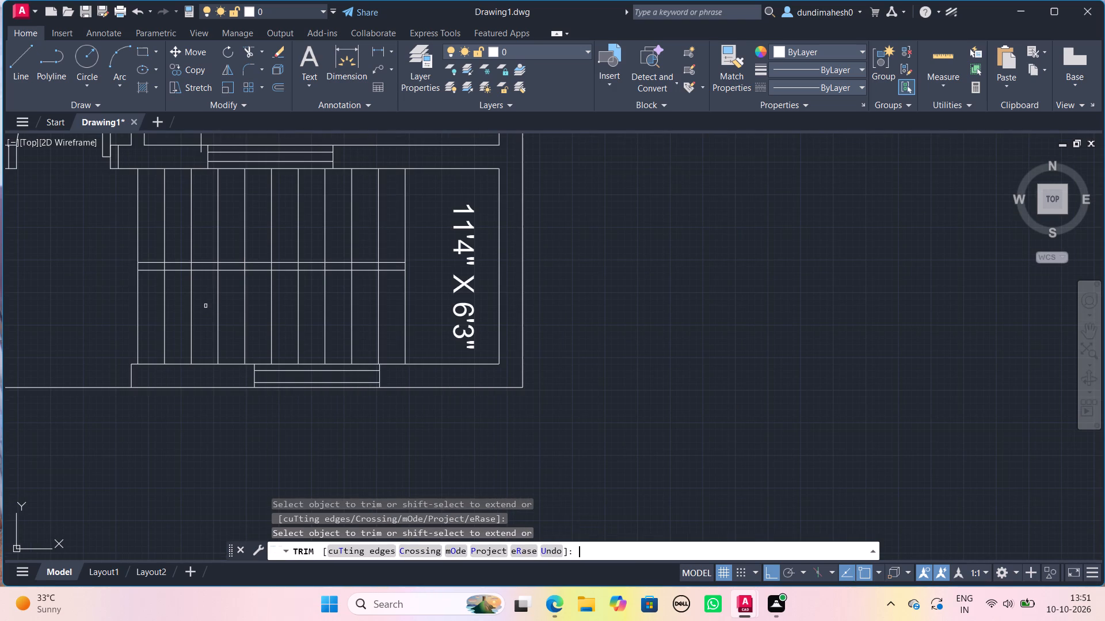
pyautogui.scroll(2, 180, 308)
pyautogui.click(134, 202)
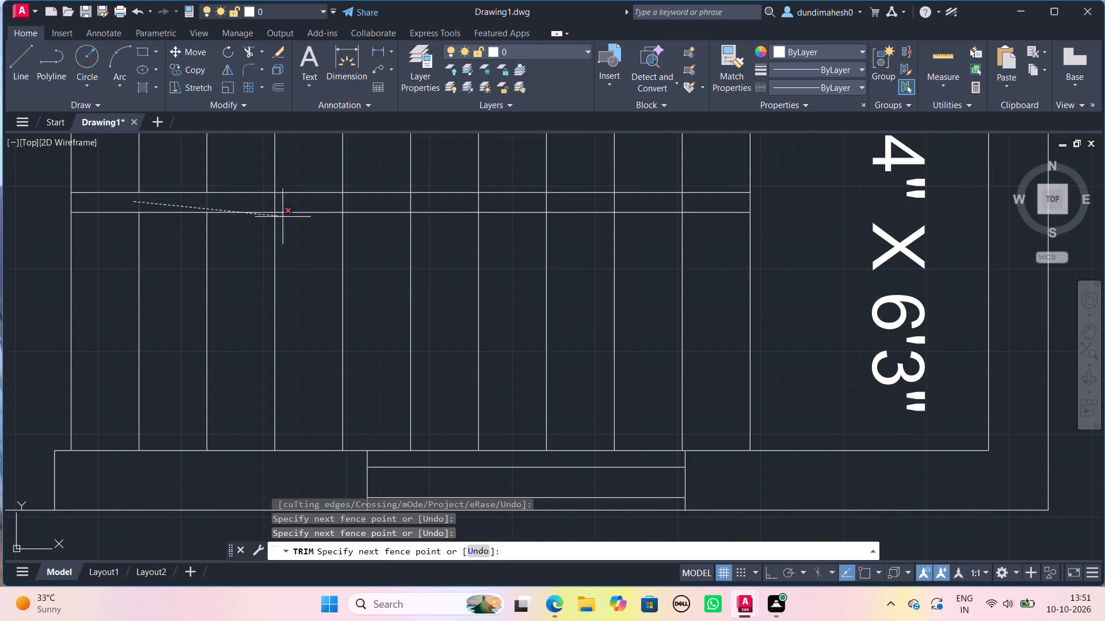
pyautogui.click(706, 198)
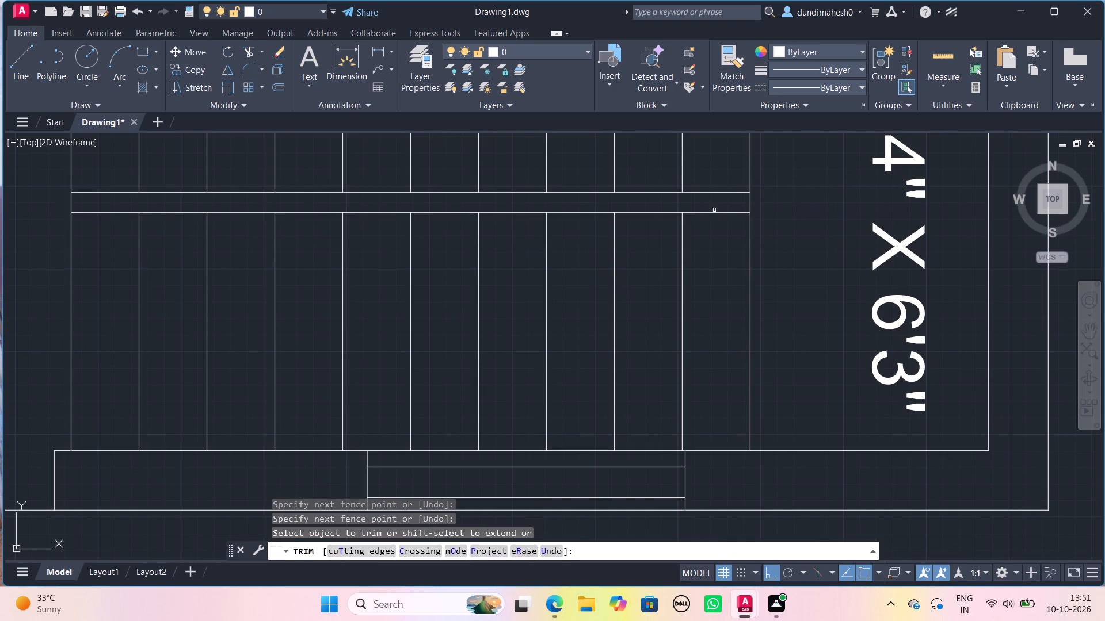
pyautogui.press('Escape')
# Draw a polyline east from just outside the north flight's west end, adding an arrowhead tapering from 6" to 0 width.
pyautogui.scroll(-4, 733, 247)
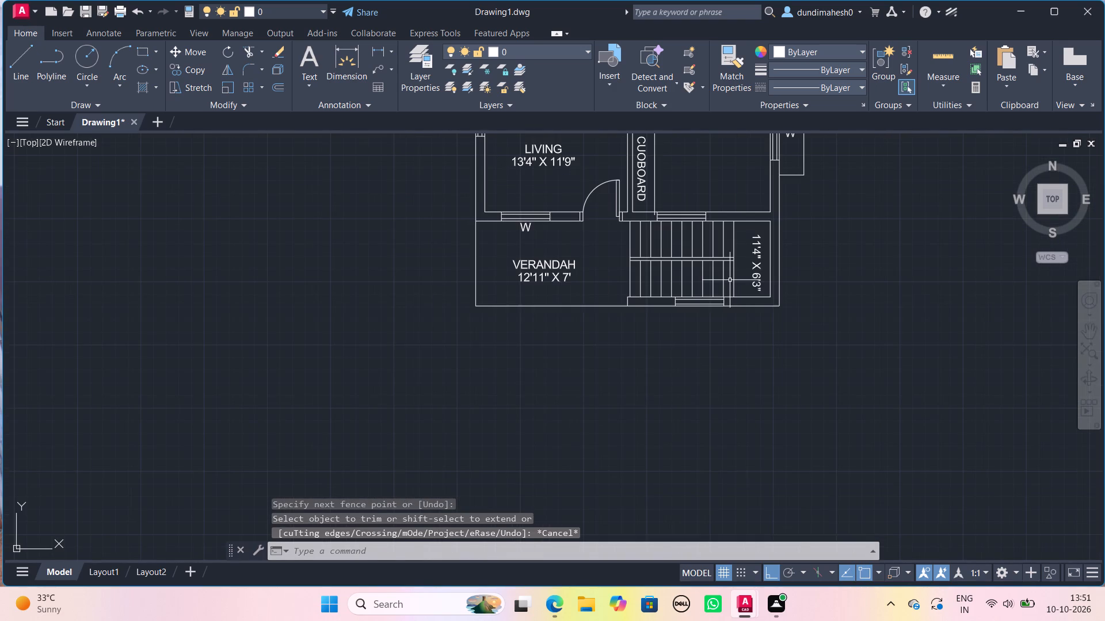
pyautogui.write('PL')
pyautogui.press('Return')
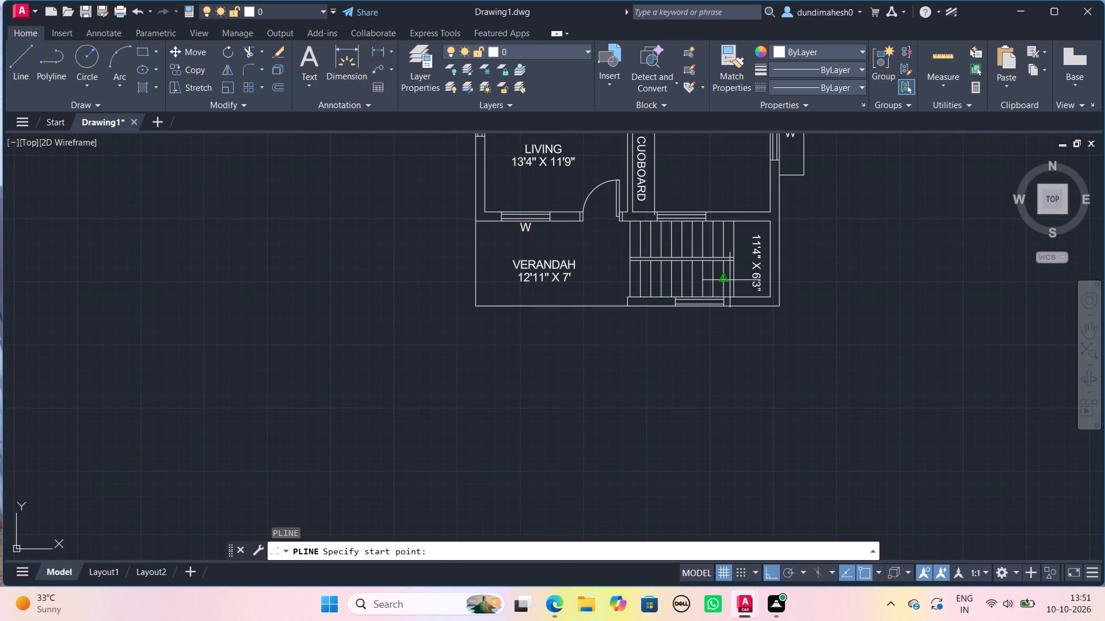
pyautogui.click(623, 239)
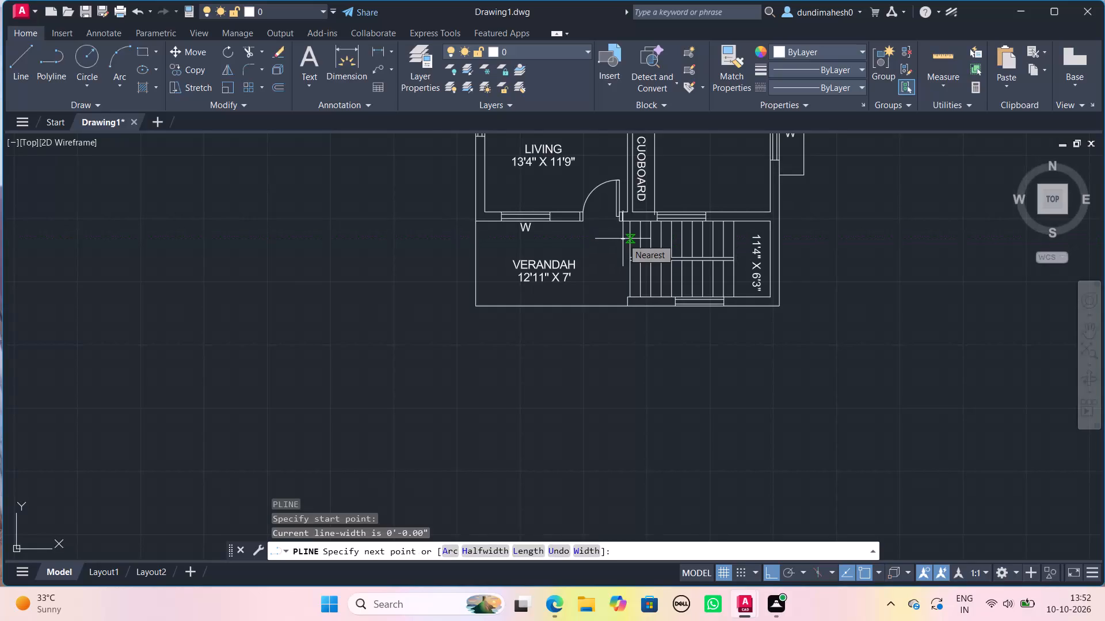
pyautogui.scroll(1, 633, 239)
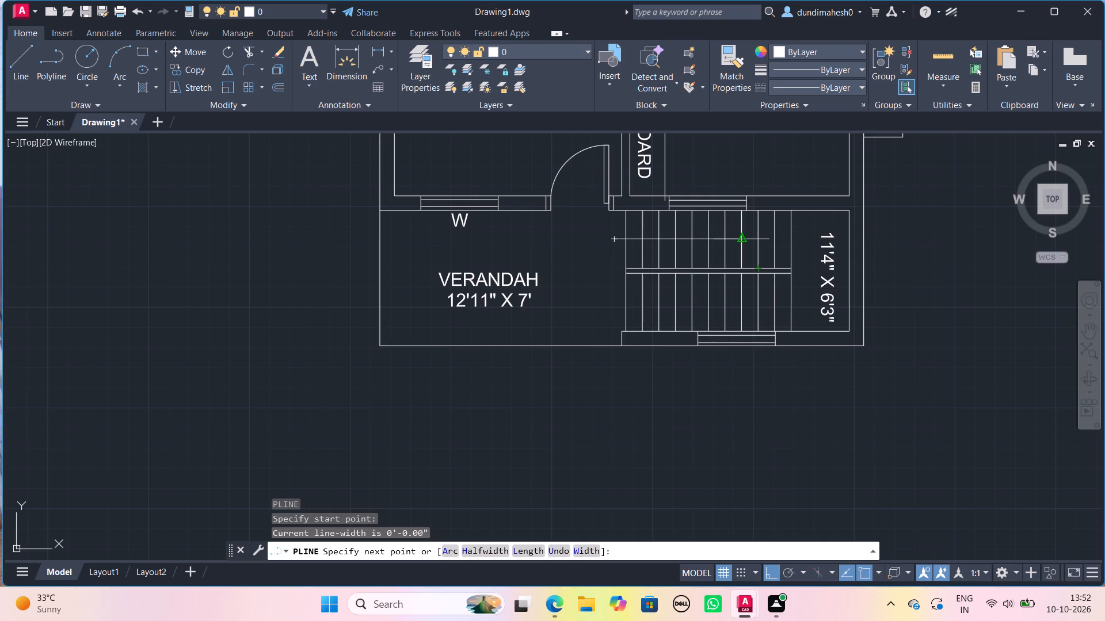
pyautogui.scroll(2, 730, 237)
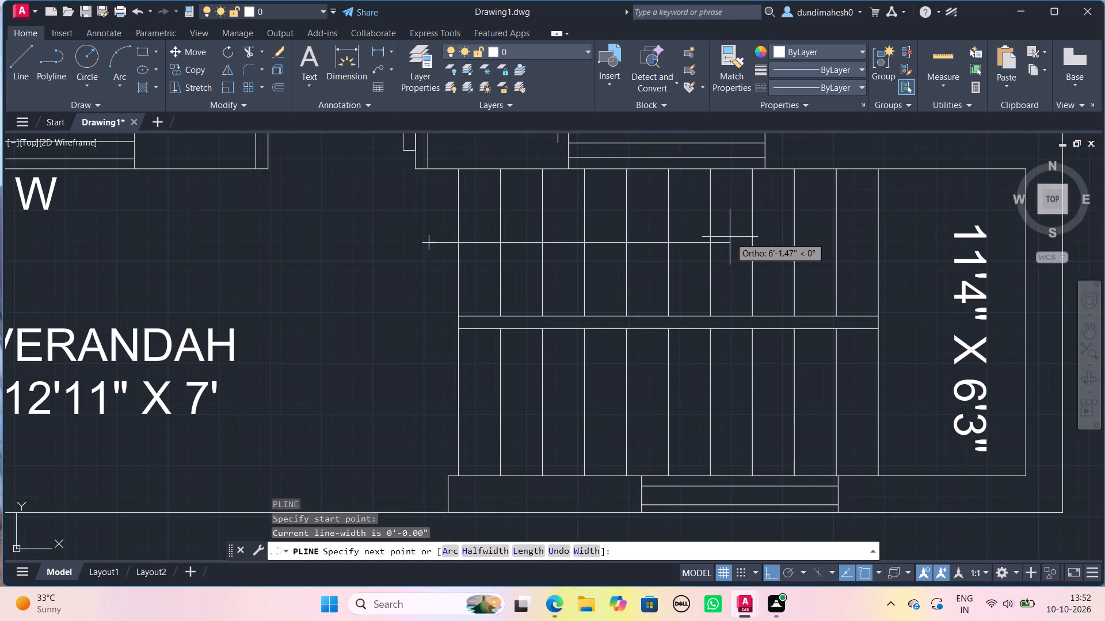
pyautogui.scroll(1, 730, 237)
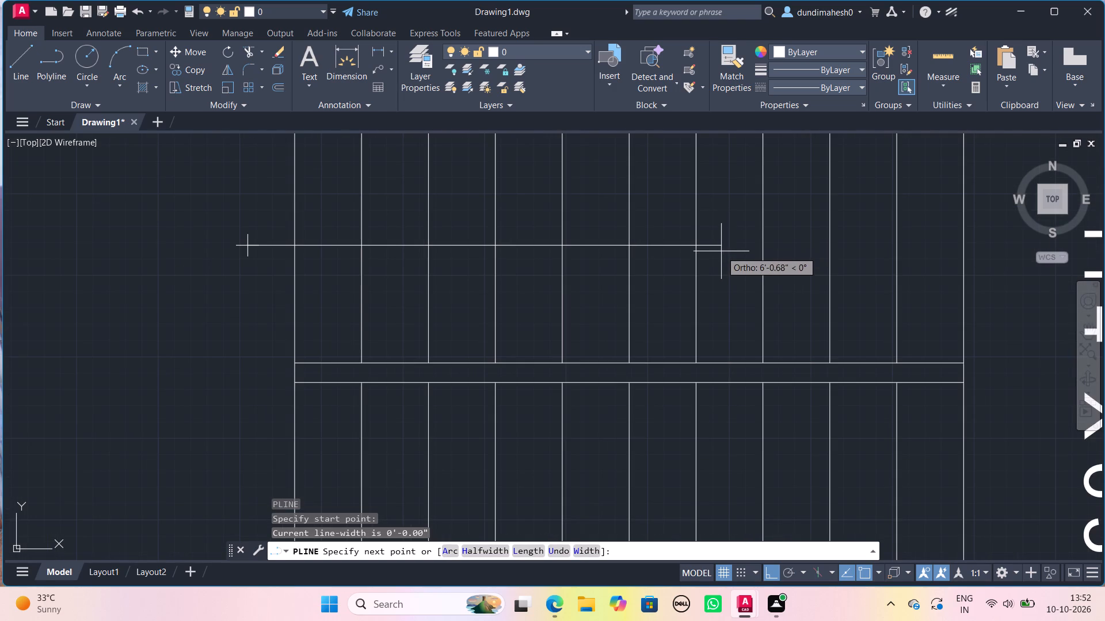
pyautogui.click(708, 247)
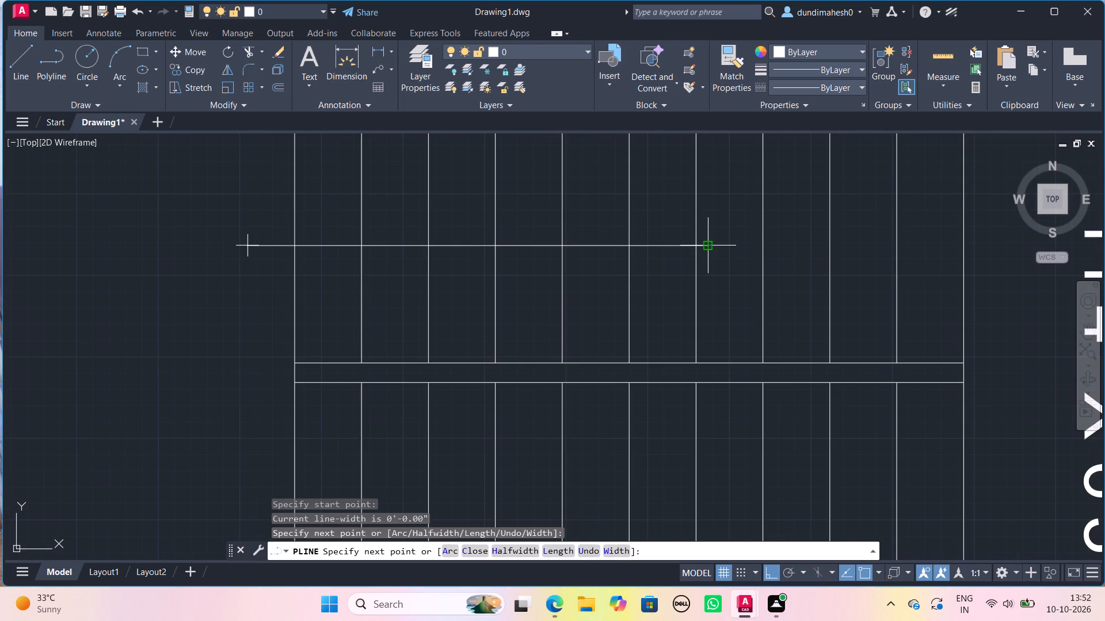
pyautogui.press('w')
pyautogui.press('Return')
pyautogui.write('6"')
pyautogui.press('Return')
pyautogui.press('0')
pyautogui.press('Return')
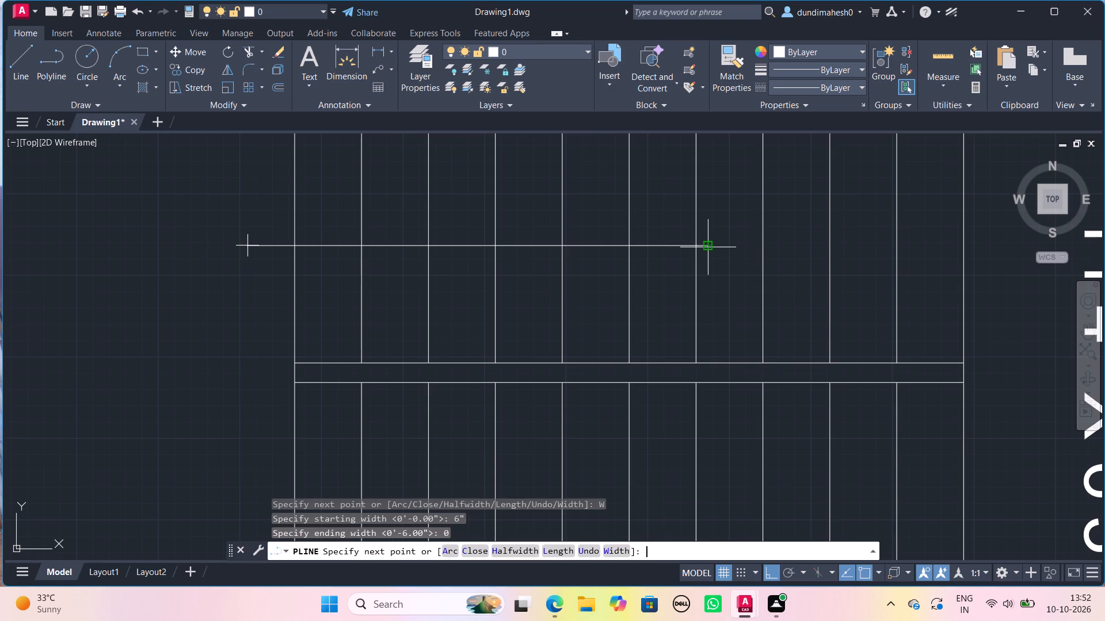
pyautogui.click(759, 247)
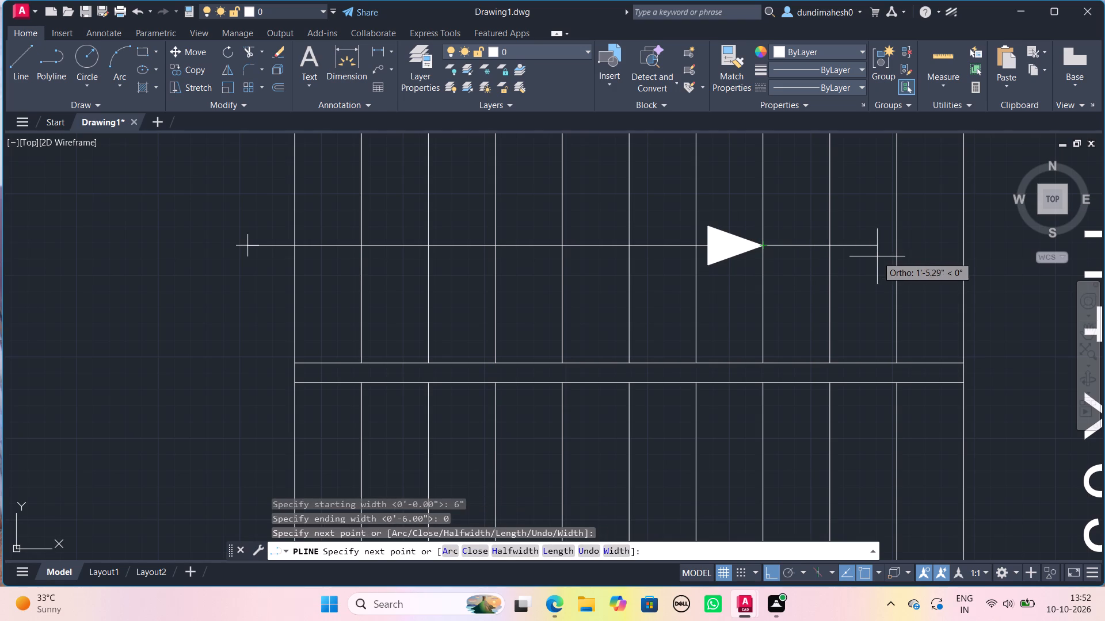
# Extend the polyline about 3'-5" east onto the landing, south across it, and back west to the south flight's fifth tread line.
pyautogui.scroll(-2, 970, 262)
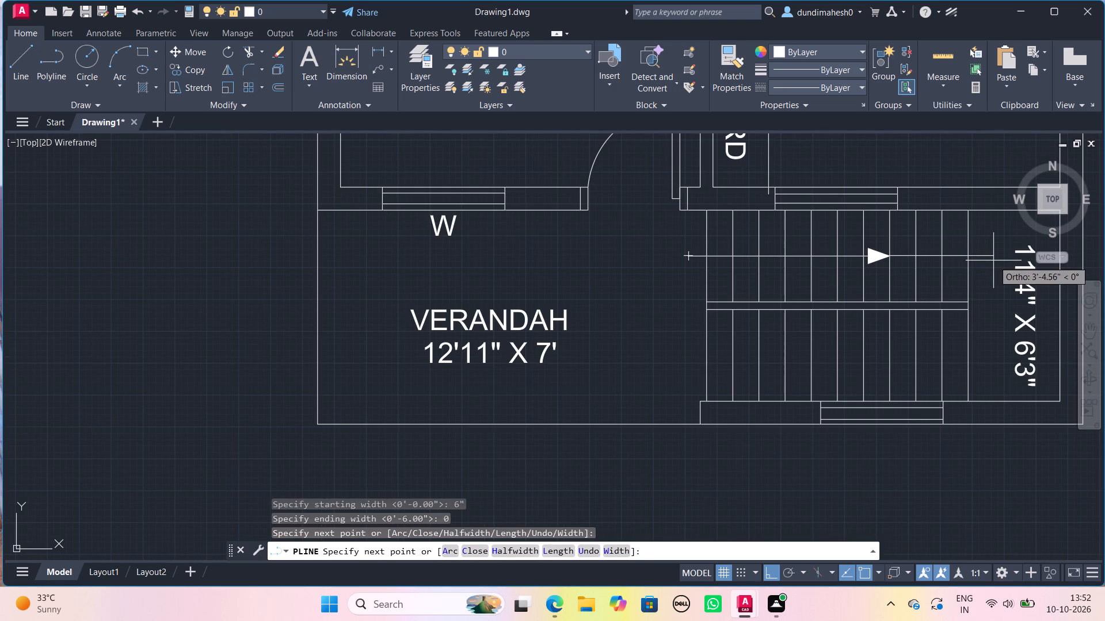
pyautogui.click(993, 260)
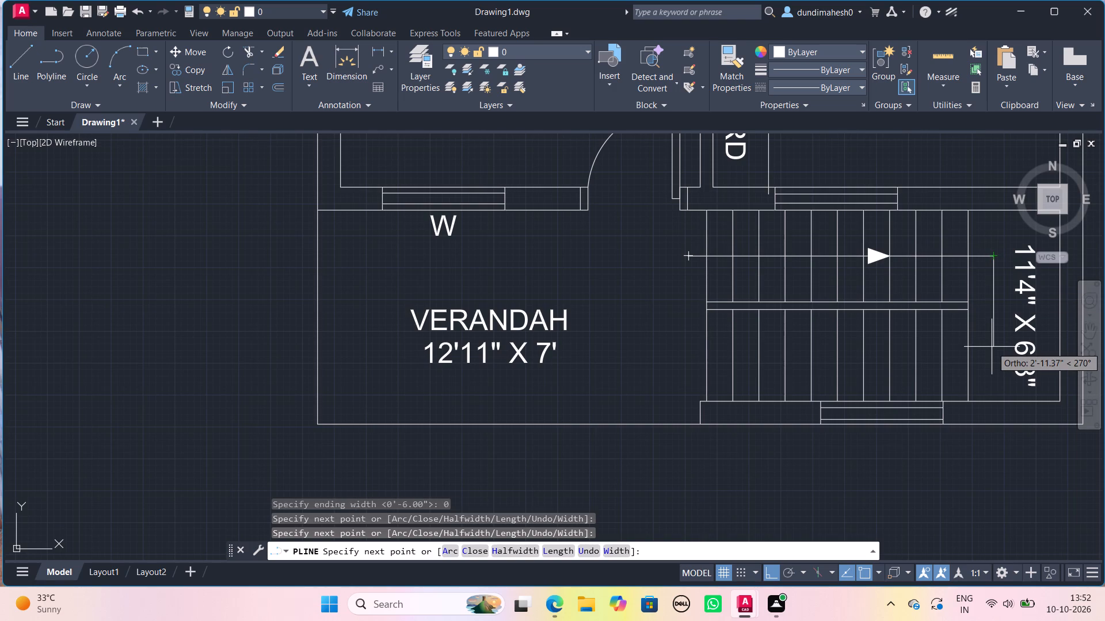
pyautogui.click(992, 355)
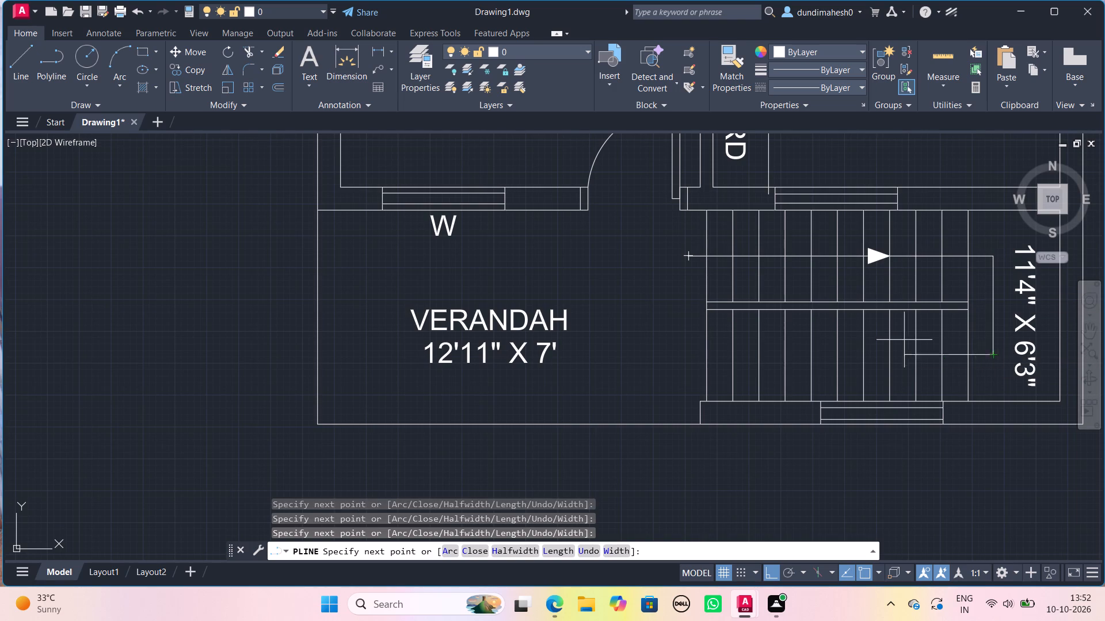
pyautogui.click(805, 351)
# Finish the stair direction polyline on the south flight with a westward arrowhead about 7" long, tapering from 6" to 0 width.
pyautogui.press('w')
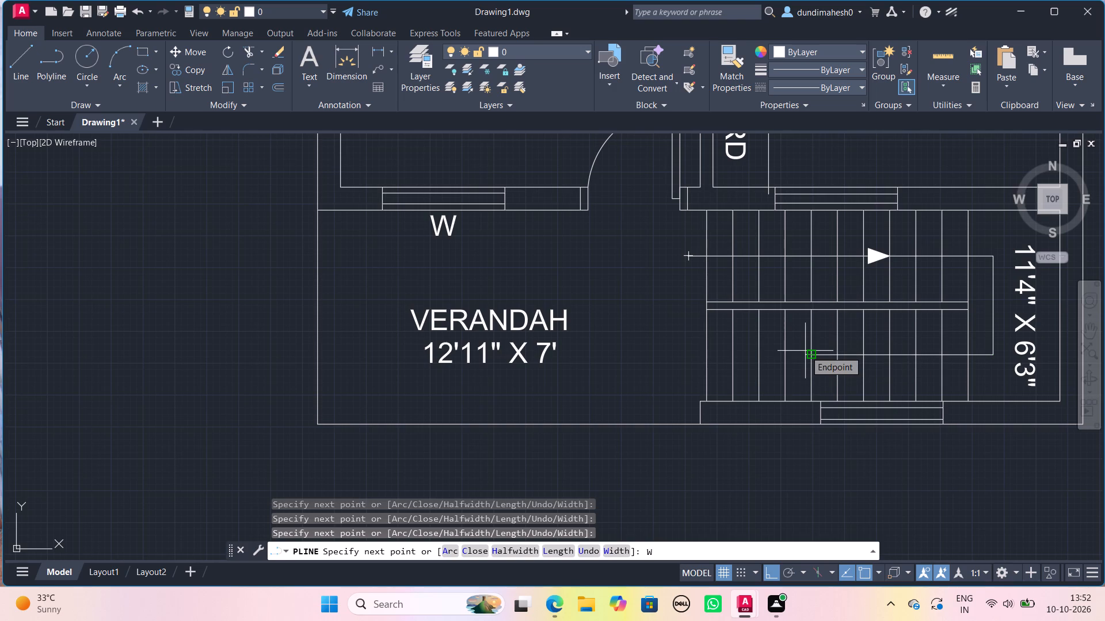
pyautogui.press('Return')
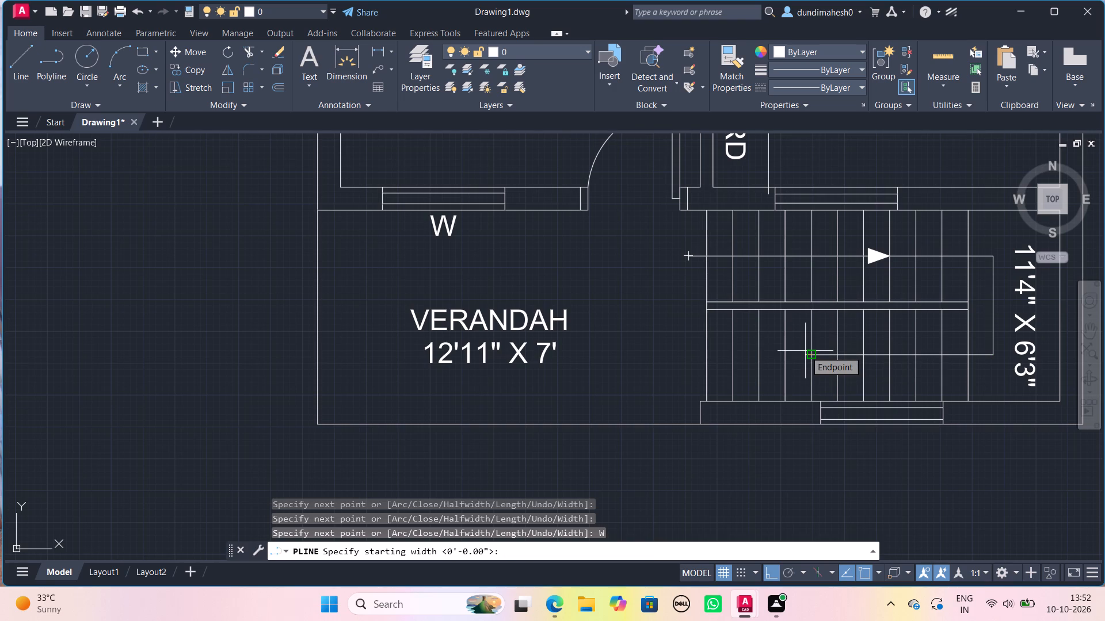
pyautogui.write('6"')
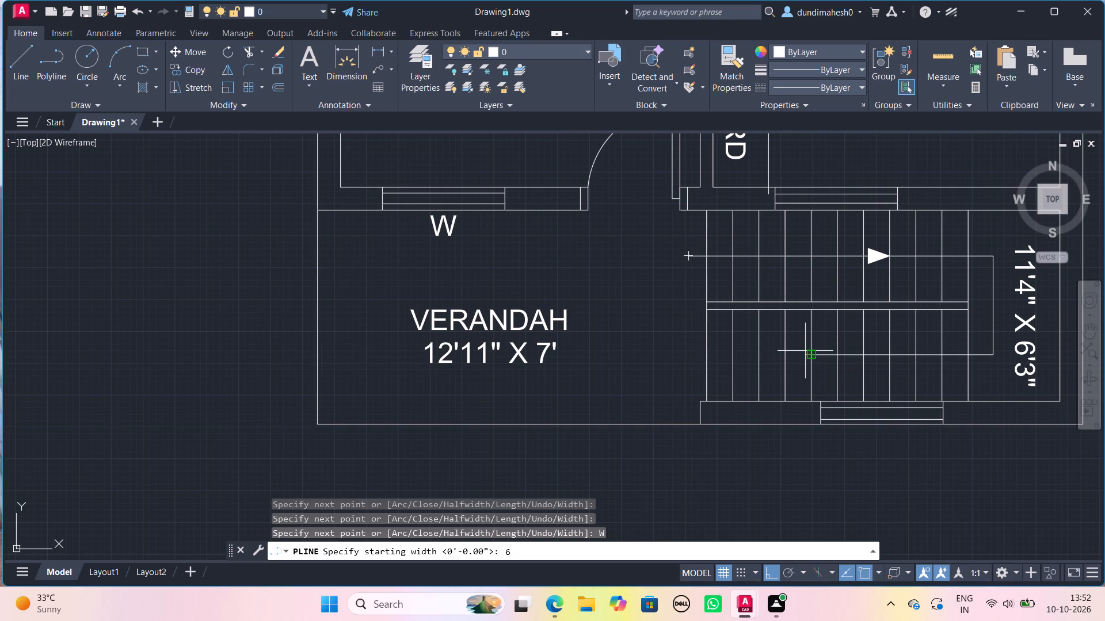
pyautogui.press('Return')
pyautogui.press('0')
pyautogui.press('Return')
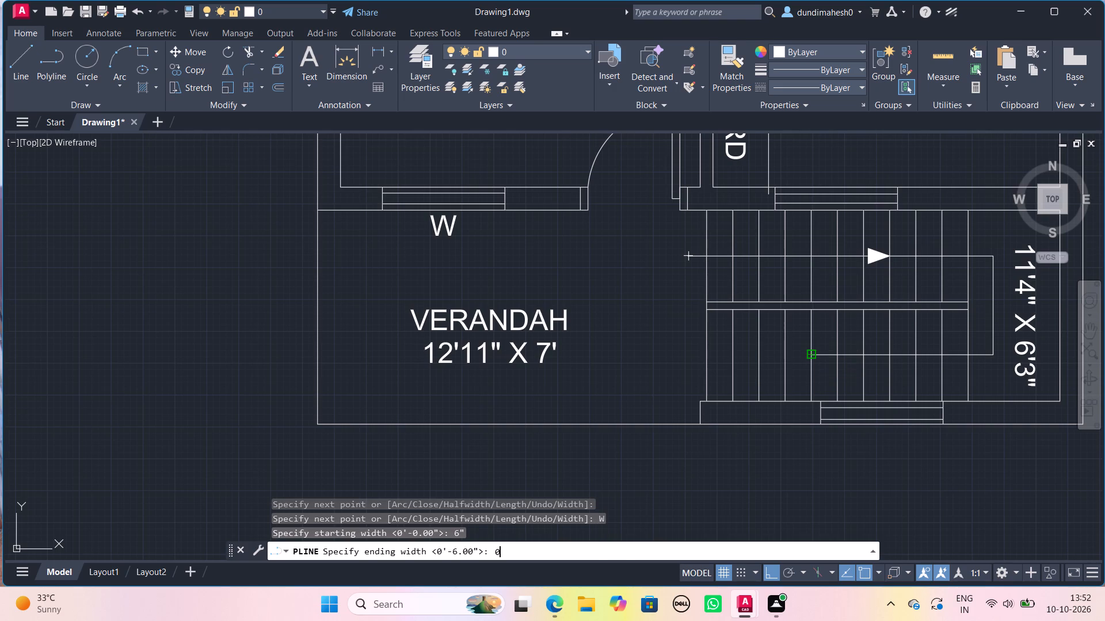
pyautogui.scroll(1, 805, 351)
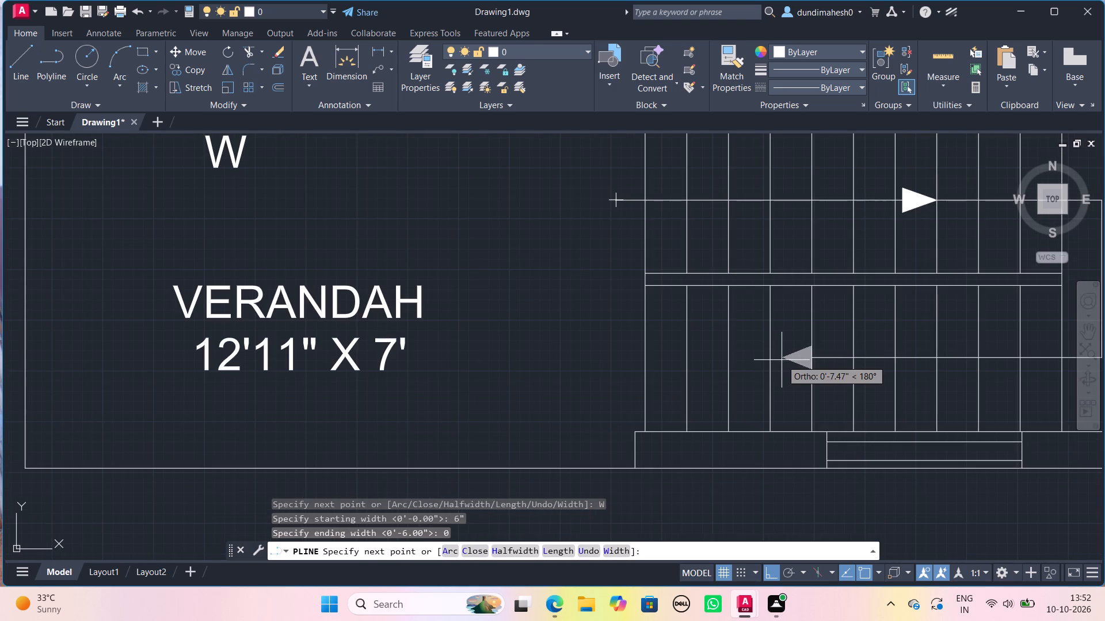
pyautogui.scroll(2, 782, 360)
pyautogui.click(779, 359)
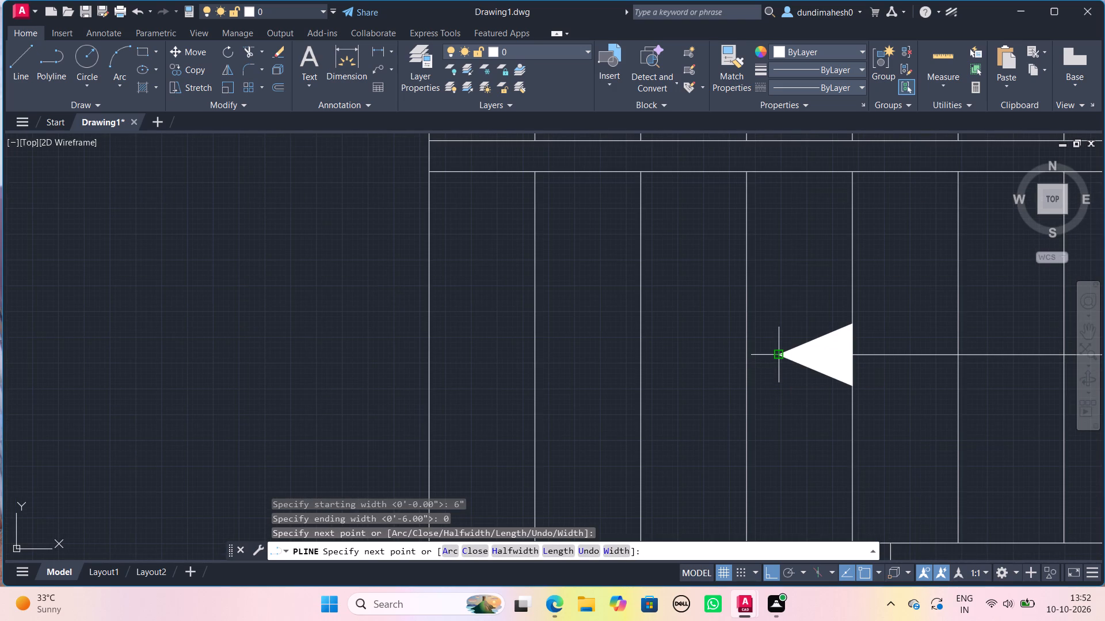
pyautogui.press('Escape')
# Dimension the plan's overall width between the outer north-west and north-east corners, placing the dimension line north of the window labels.
pyautogui.scroll(-2, 779, 359)
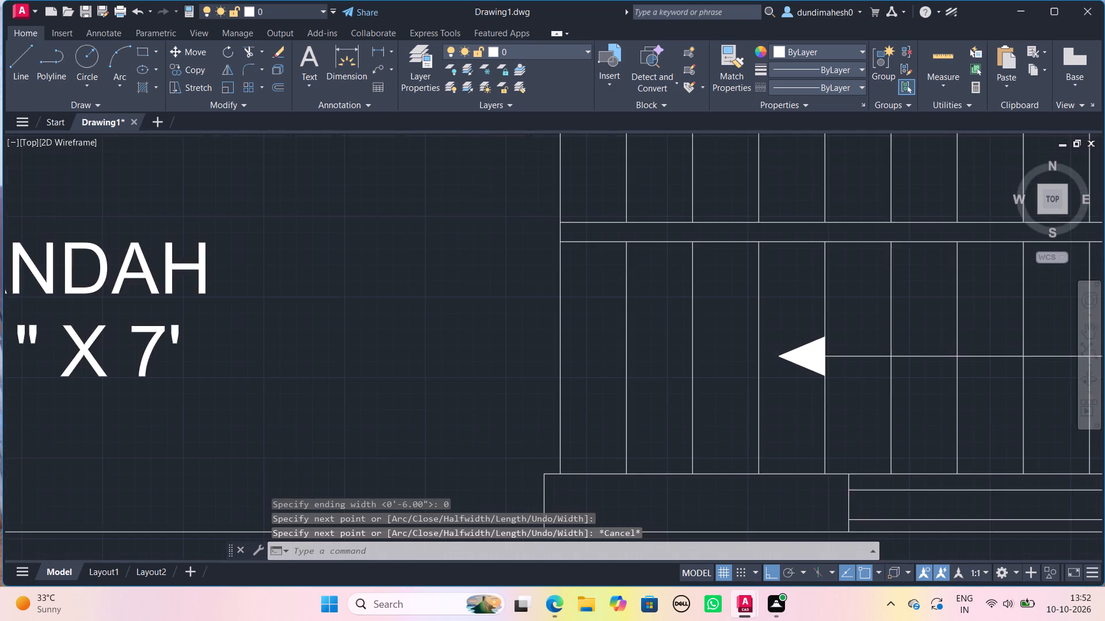
pyautogui.scroll(-3, 779, 359)
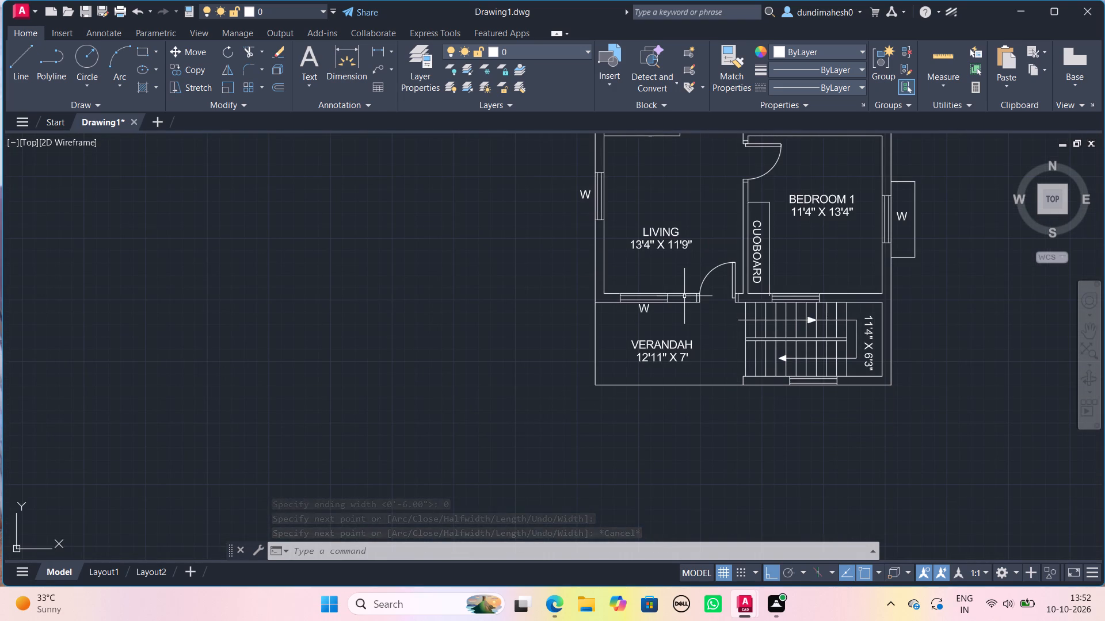
pyautogui.scroll(-1, 684, 296)
pyautogui.moveTo(731, 209); pyautogui.dragTo(678, 419, button='middle')
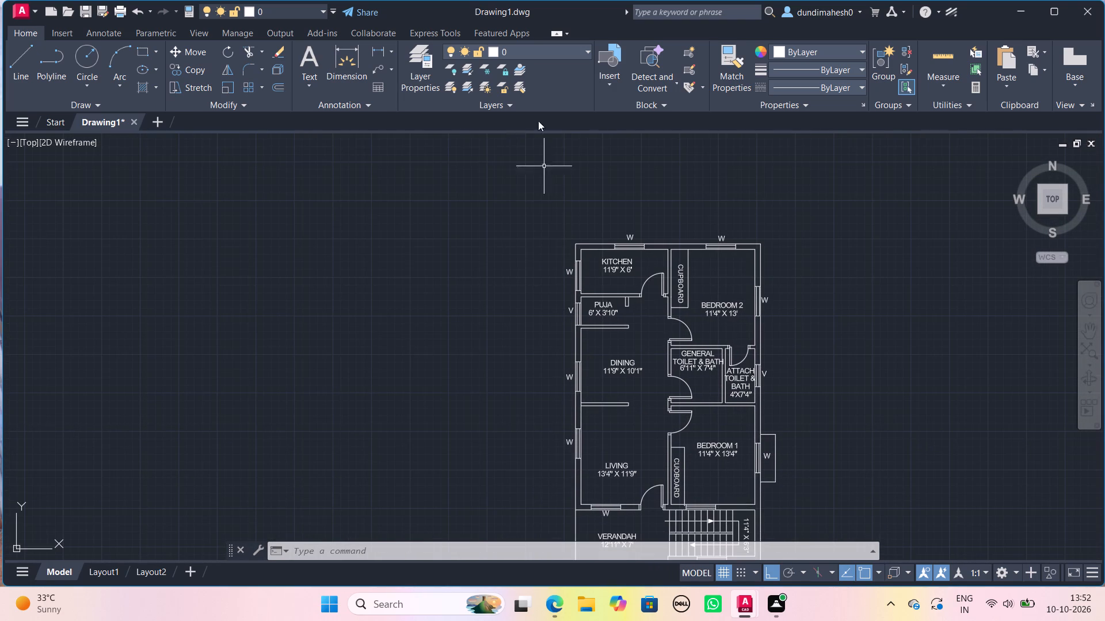
pyautogui.click(358, 50)
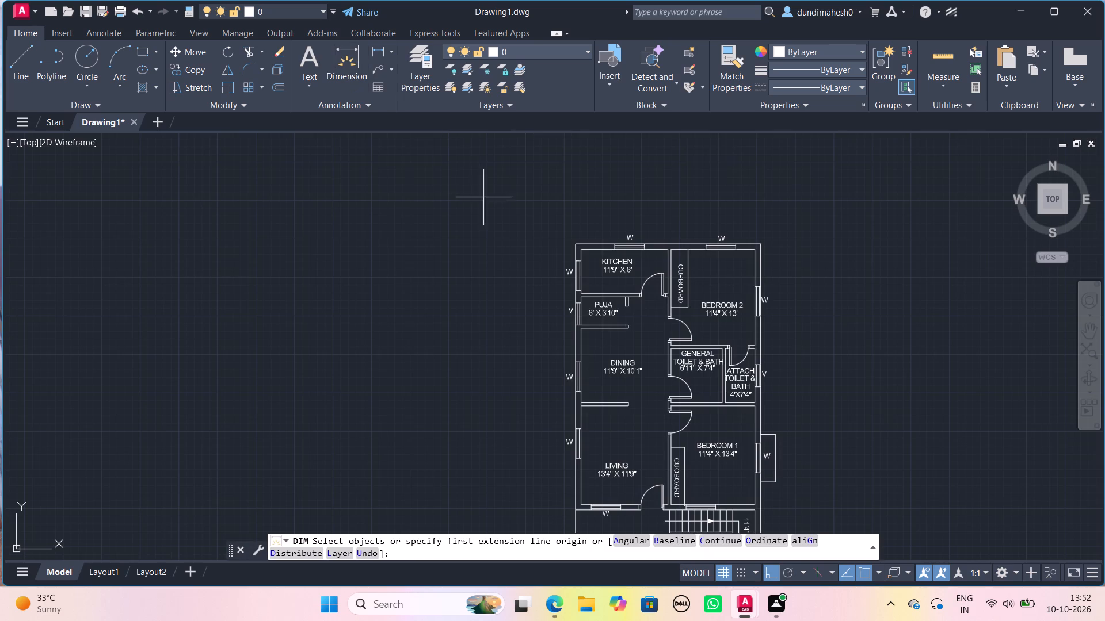
pyautogui.scroll(3, 484, 197)
pyautogui.moveTo(703, 334); pyautogui.dragTo(171, 143, button='middle')
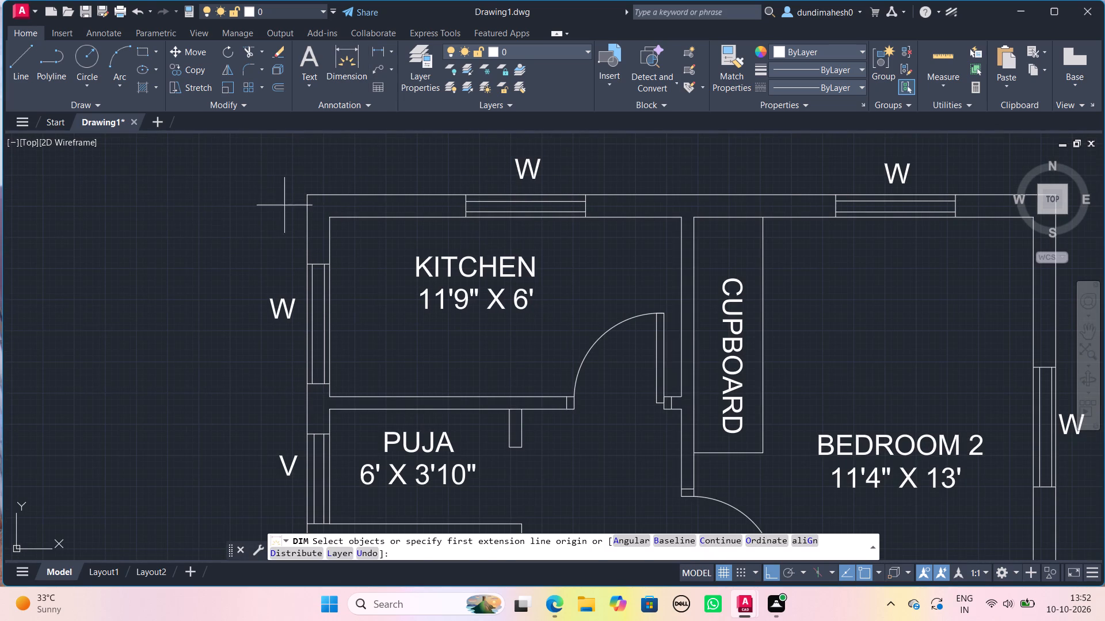
pyautogui.moveTo(355, 219); pyautogui.dragTo(203, 223, button='middle')
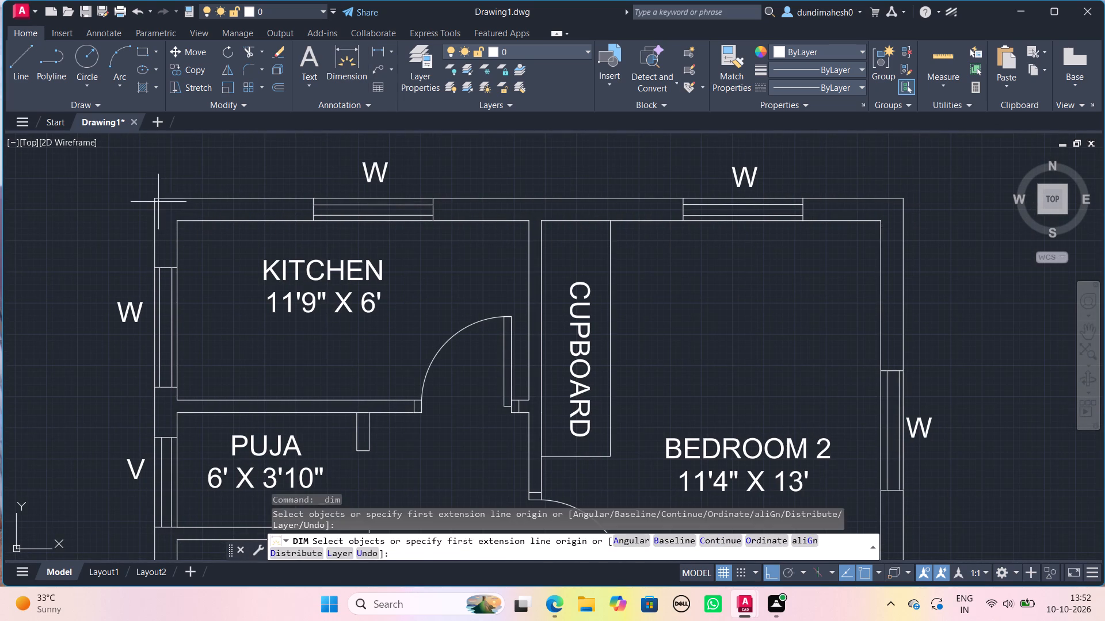
pyautogui.click(157, 201)
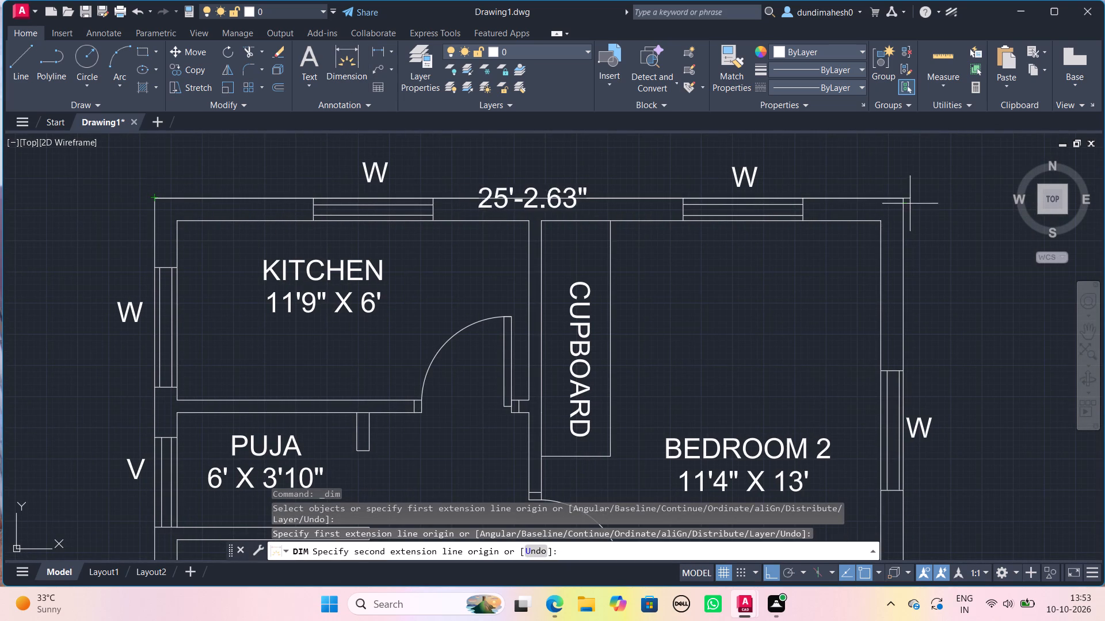
pyautogui.click(905, 200)
pyautogui.moveTo(904, 171); pyautogui.dragTo(882, 351, button='middle')
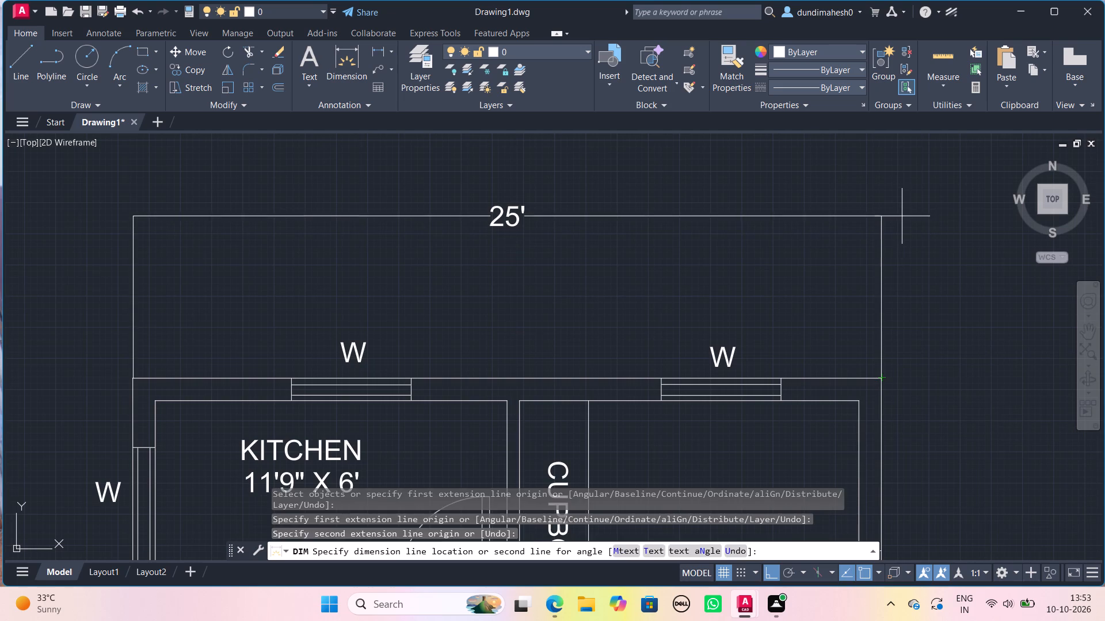
pyautogui.click(902, 216)
# Dimension the plan's overall length from the verandah's outer south-west corner to the kitchen's outer north-west corner, placing it west of the plan.
pyautogui.scroll(-1, 793, 350)
pyautogui.moveTo(790, 351); pyautogui.dragTo(803, 141, button='middle')
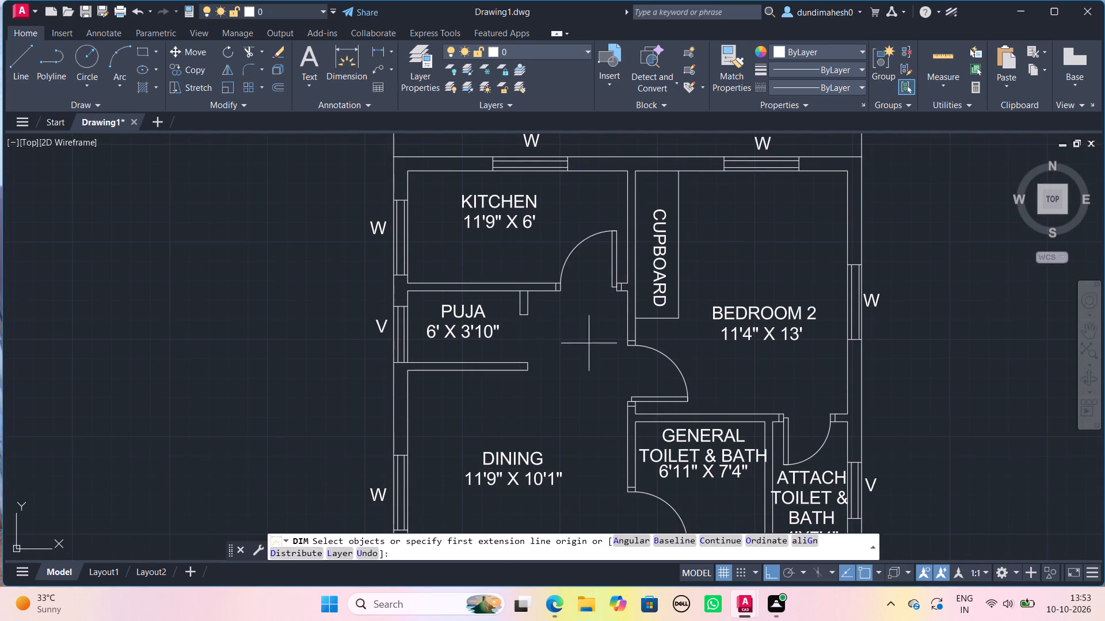
pyautogui.moveTo(513, 415); pyautogui.dragTo(616, 178, button='middle')
pyautogui.scroll(-2, 619, 190)
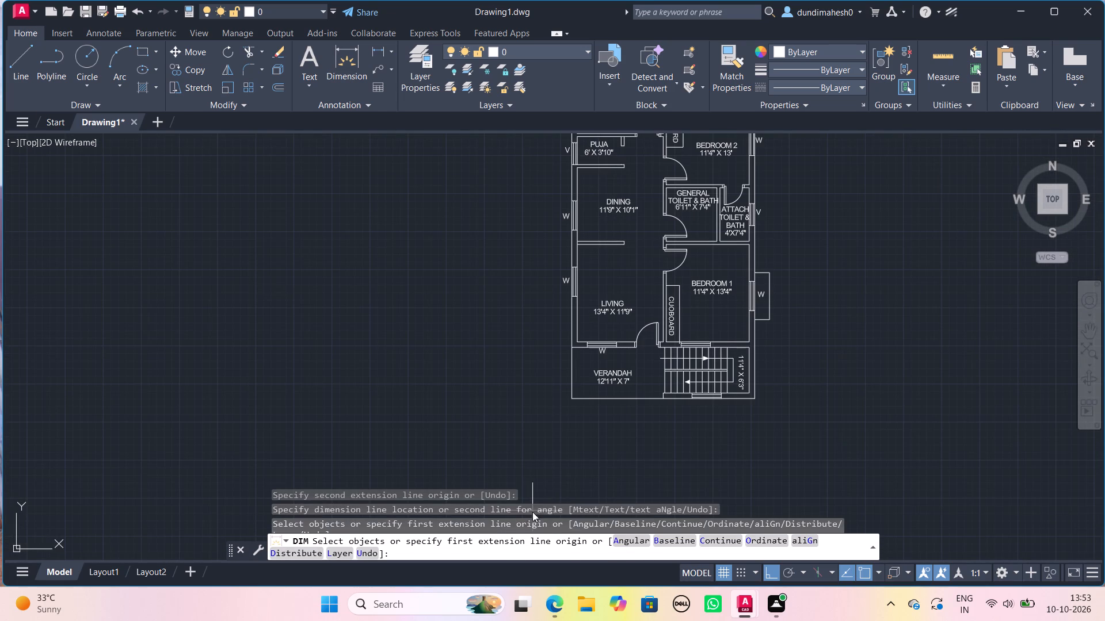
pyautogui.click(572, 398)
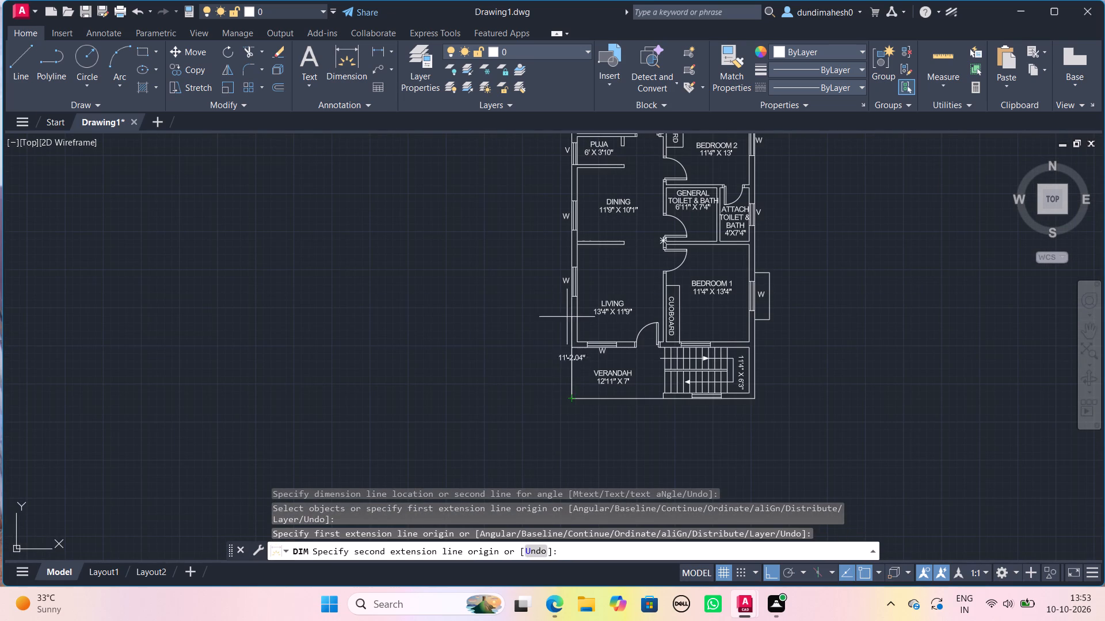
pyautogui.moveTo(578, 264); pyautogui.dragTo(580, 488, button='middle')
pyautogui.scroll(1, 580, 488)
pyautogui.scroll(2, 559, 201)
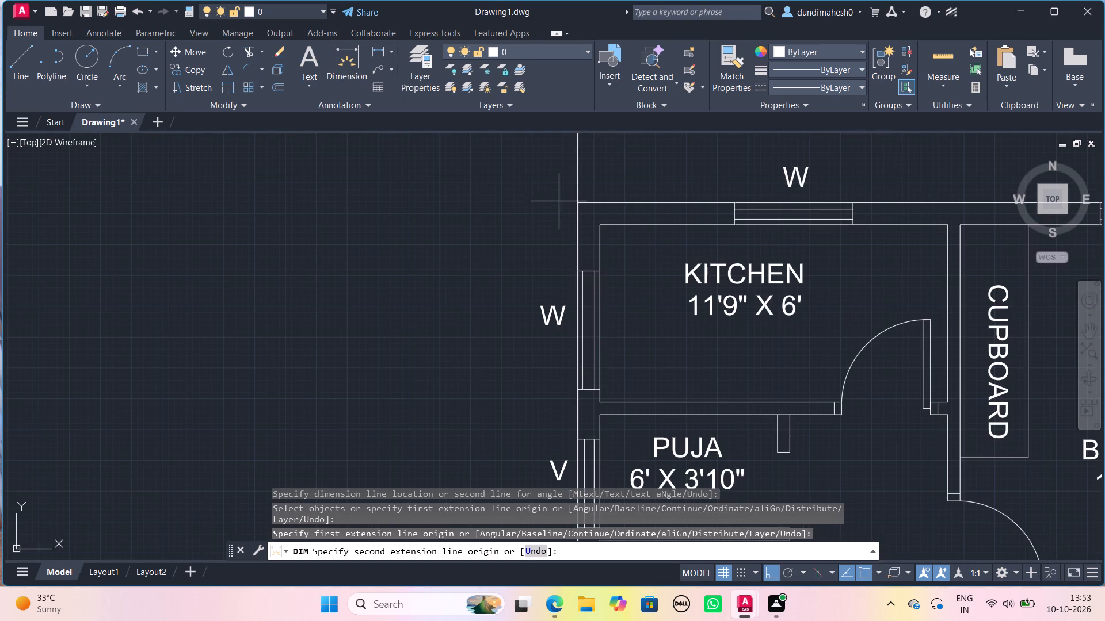
pyautogui.click(578, 204)
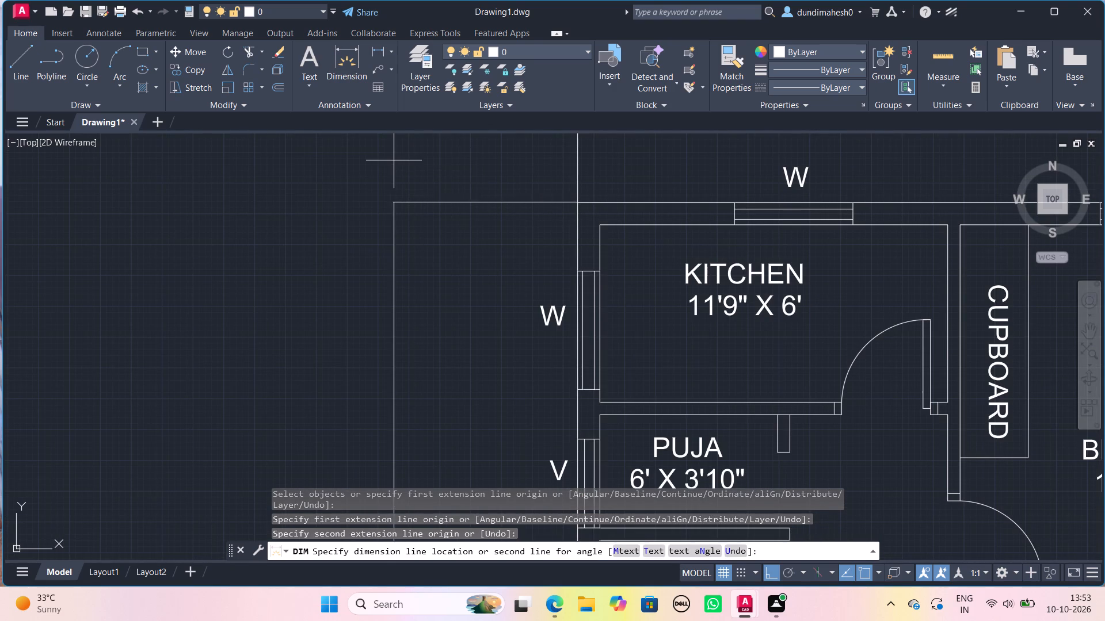
pyautogui.click(394, 160)
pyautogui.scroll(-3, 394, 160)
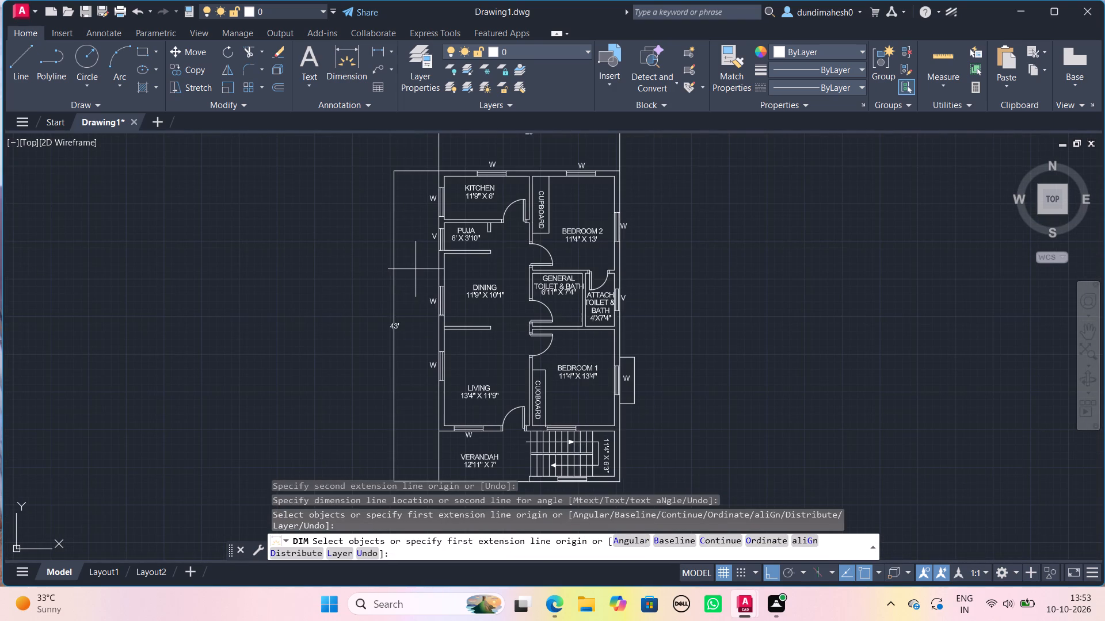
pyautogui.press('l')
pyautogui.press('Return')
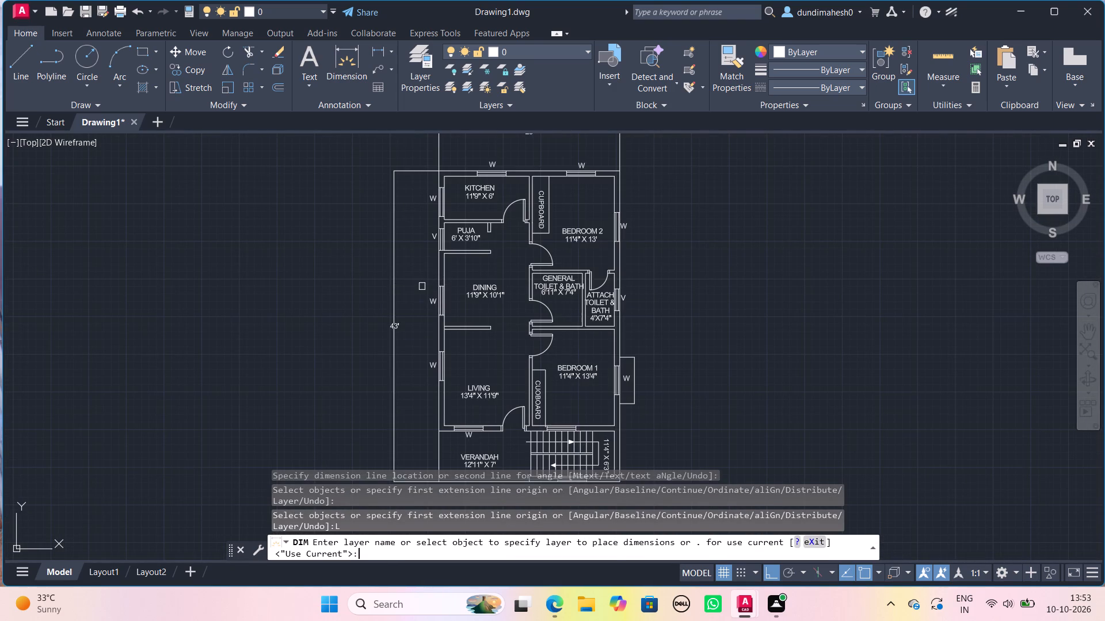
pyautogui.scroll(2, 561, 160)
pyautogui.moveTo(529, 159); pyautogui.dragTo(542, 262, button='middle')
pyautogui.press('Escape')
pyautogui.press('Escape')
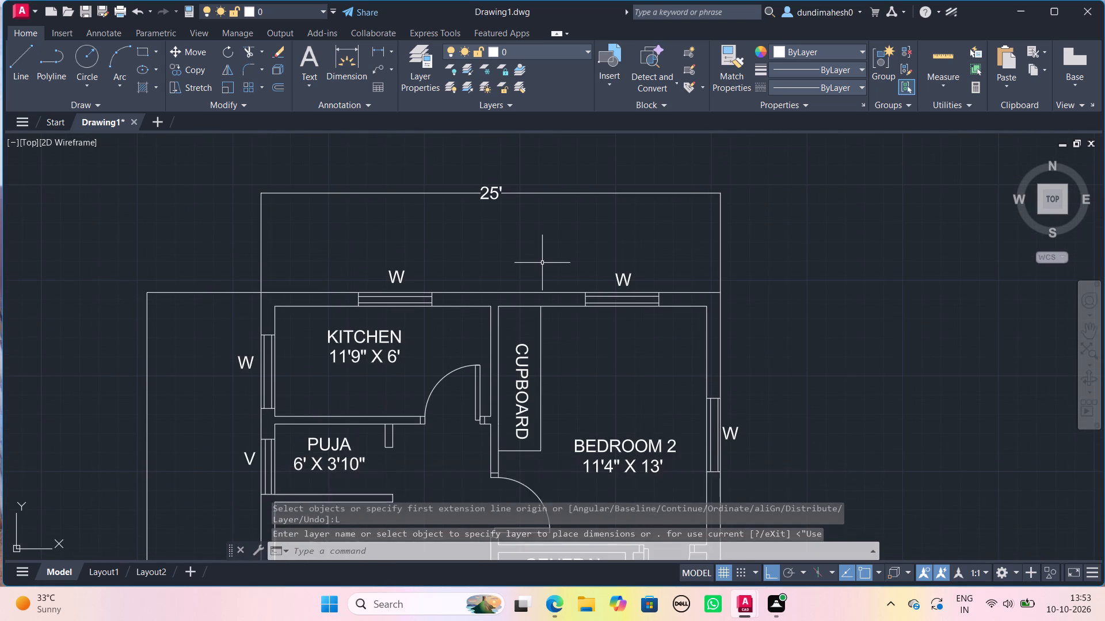
# Draw a three-sided line outline around the W label outside the kitchen's north window, about 1'-7" deep and 5'-9" wide.
pyautogui.press('l')
pyautogui.press('Return')
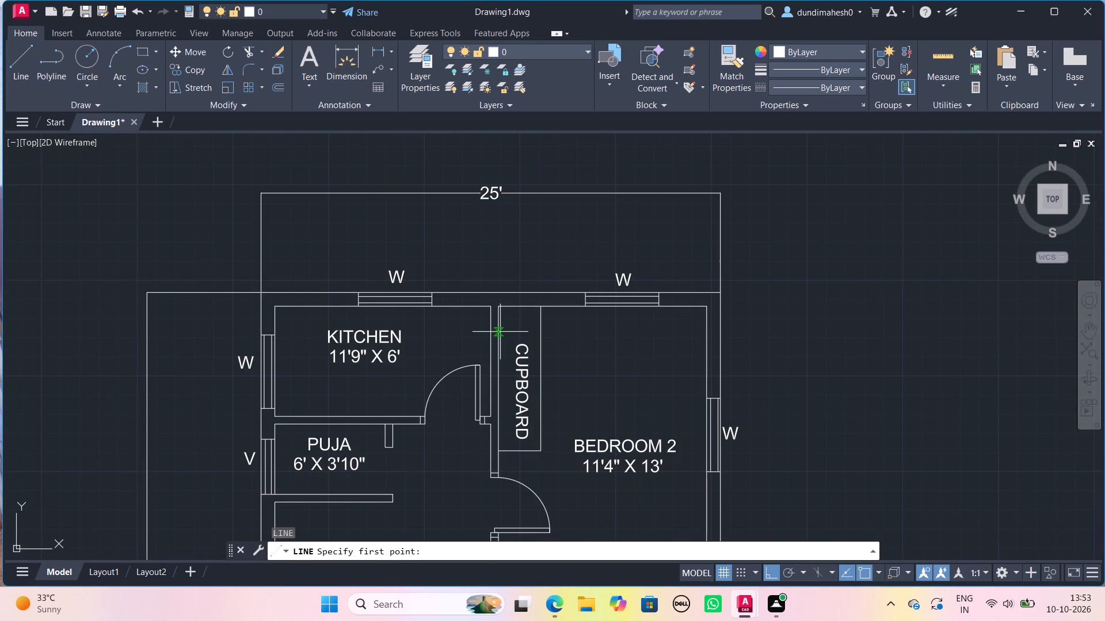
pyautogui.click(339, 296)
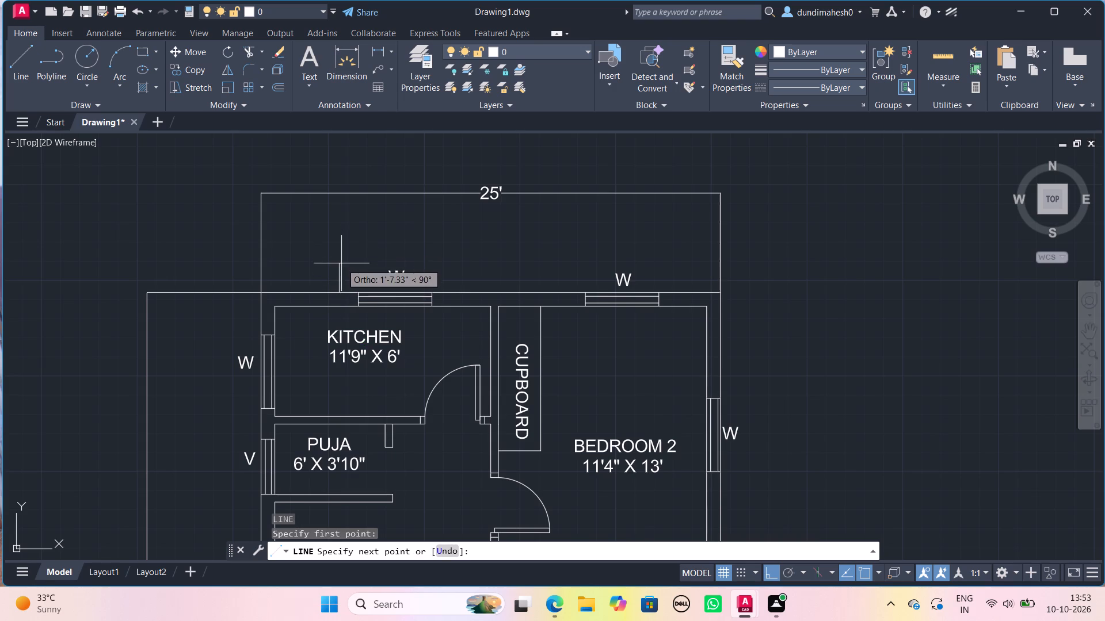
pyautogui.click(341, 263)
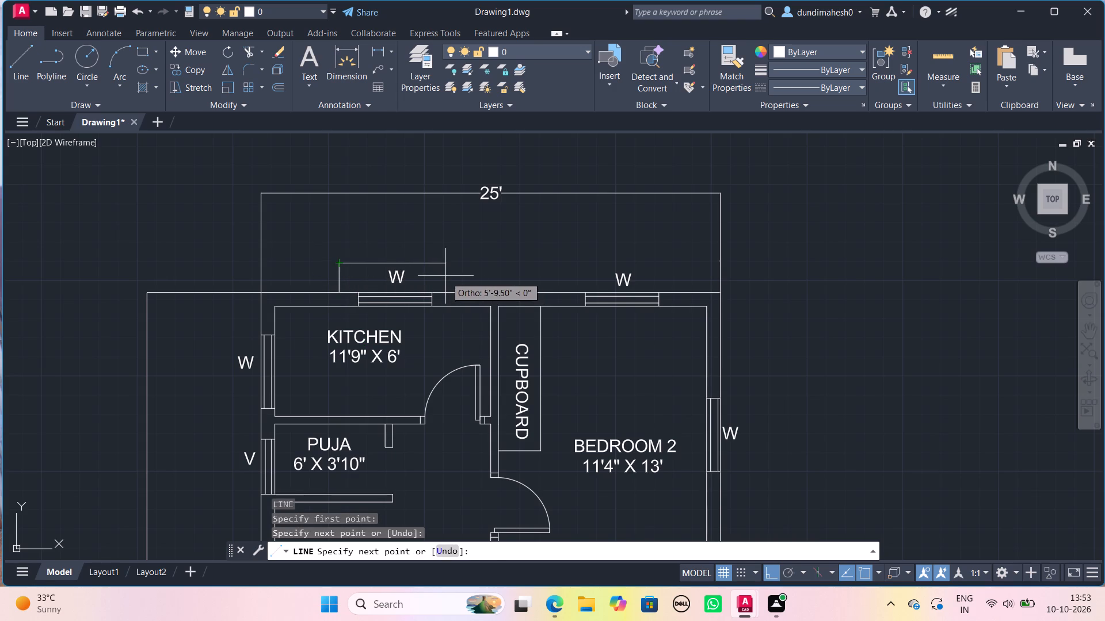
pyautogui.click(445, 276)
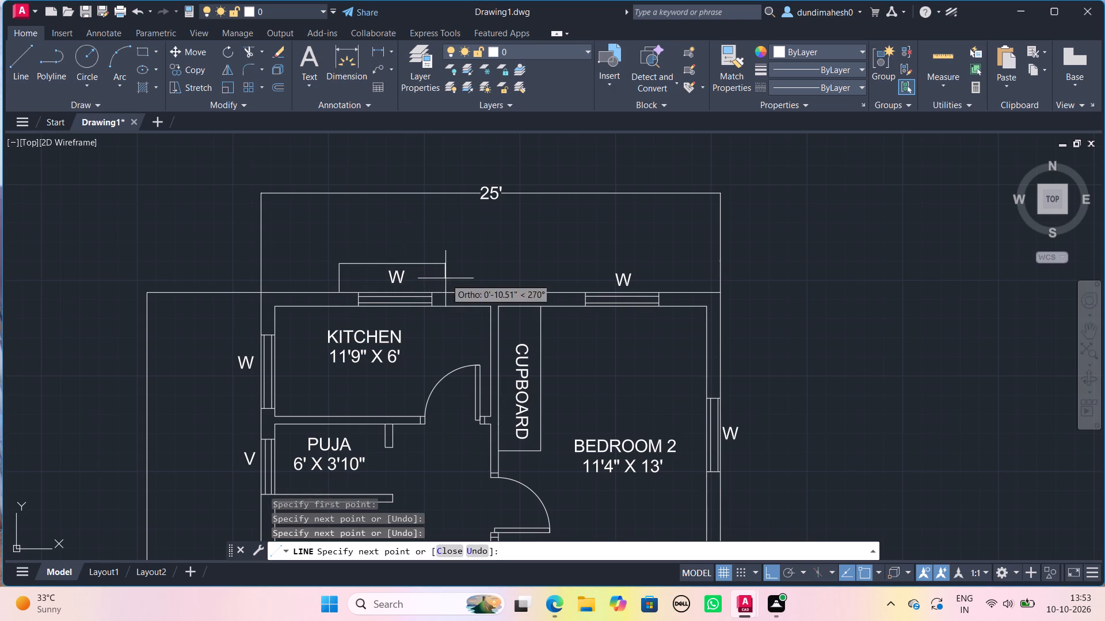
pyautogui.click(444, 294)
pyautogui.press('space')
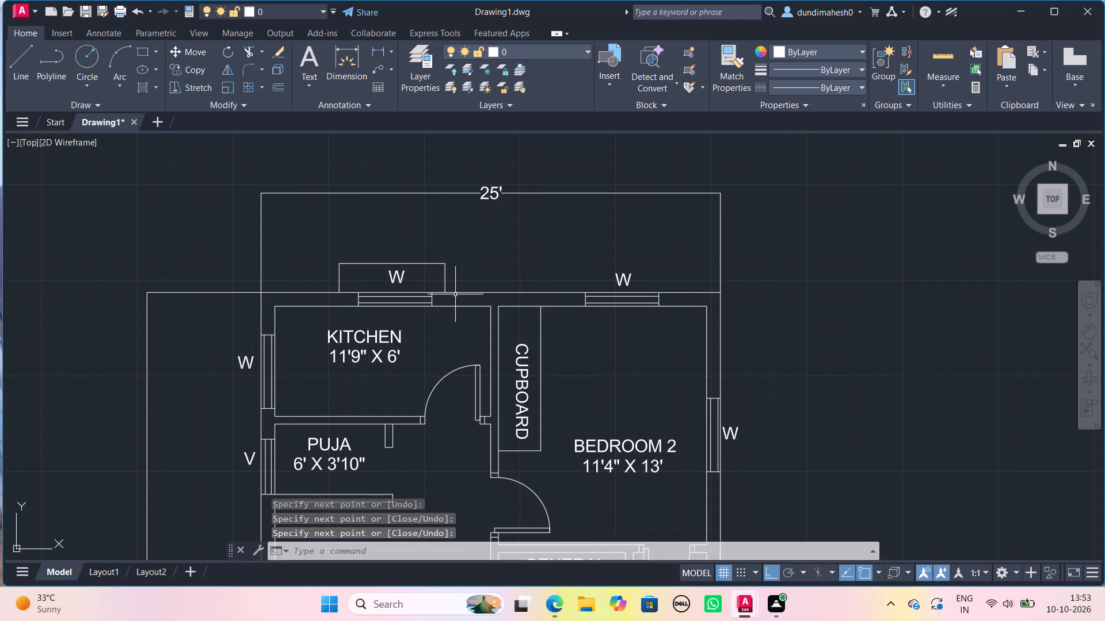
# Draw a matching three-sided line outline around the W label outside Bedroom 2's north window, closing onto the outer wall.
pyautogui.press('space')
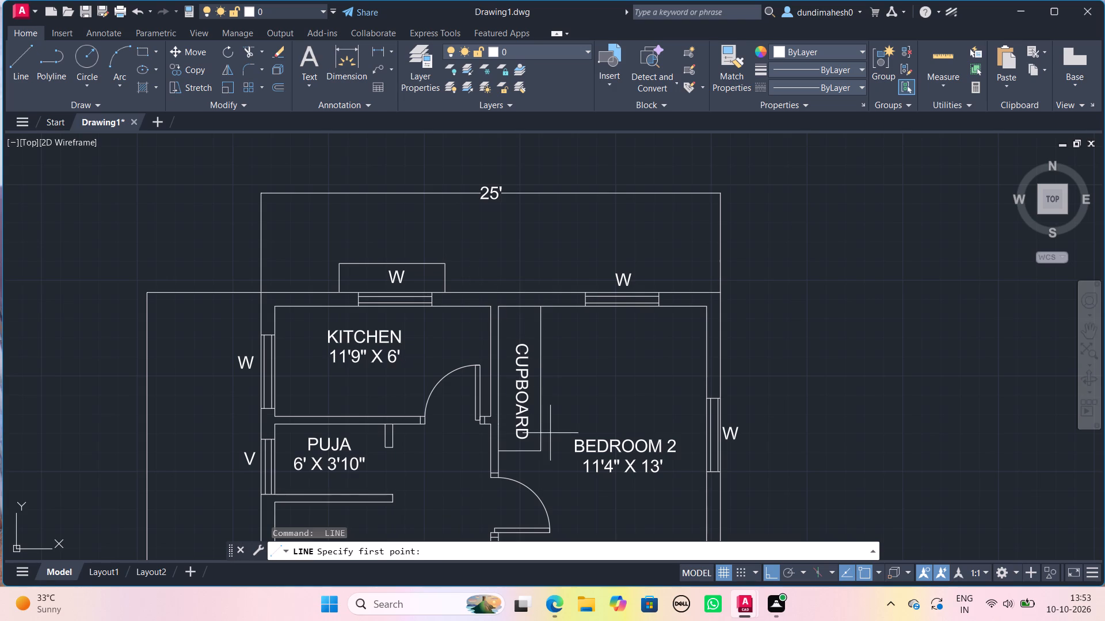
pyautogui.click(569, 293)
pyautogui.click(570, 262)
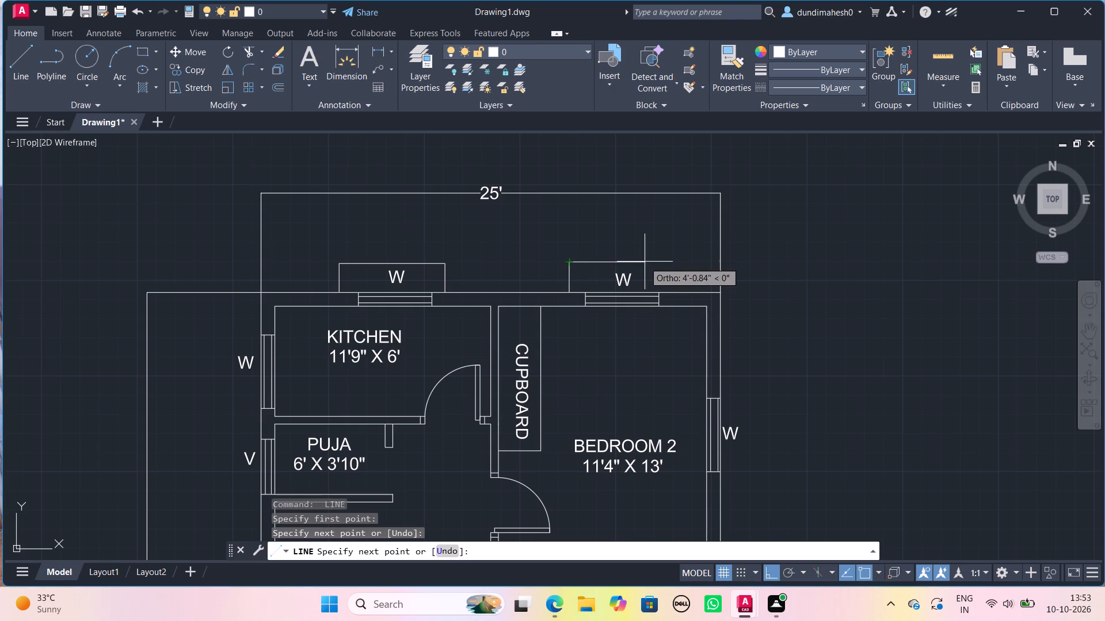
pyautogui.click(670, 262)
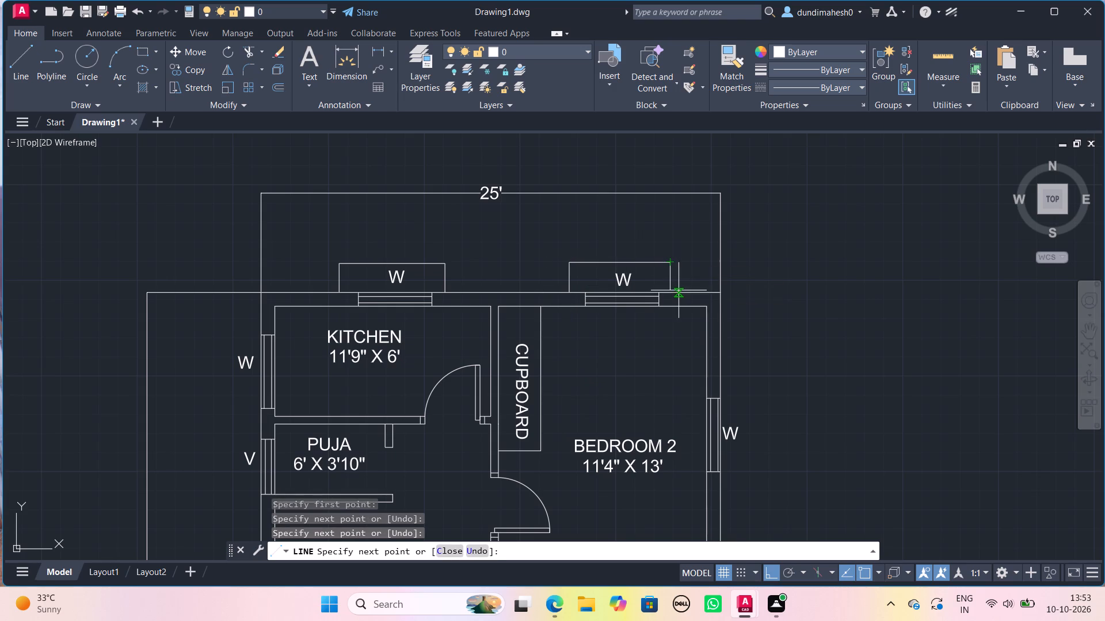
pyautogui.click(673, 291)
pyautogui.press('space')
pyautogui.scroll(-2, 673, 297)
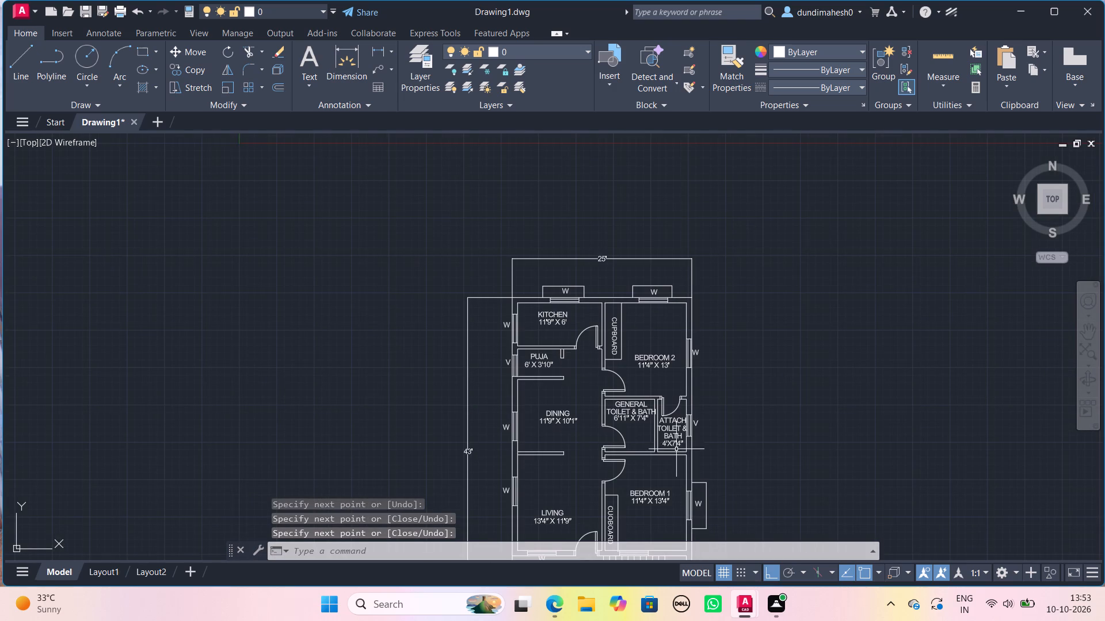
# Draw a three-sided line outline around the W label outside Bedroom 2's east window, closing onto the outer wall.
pyautogui.moveTo(698, 365); pyautogui.dragTo(682, 320, button='middle')
pyautogui.scroll(1, 682, 317)
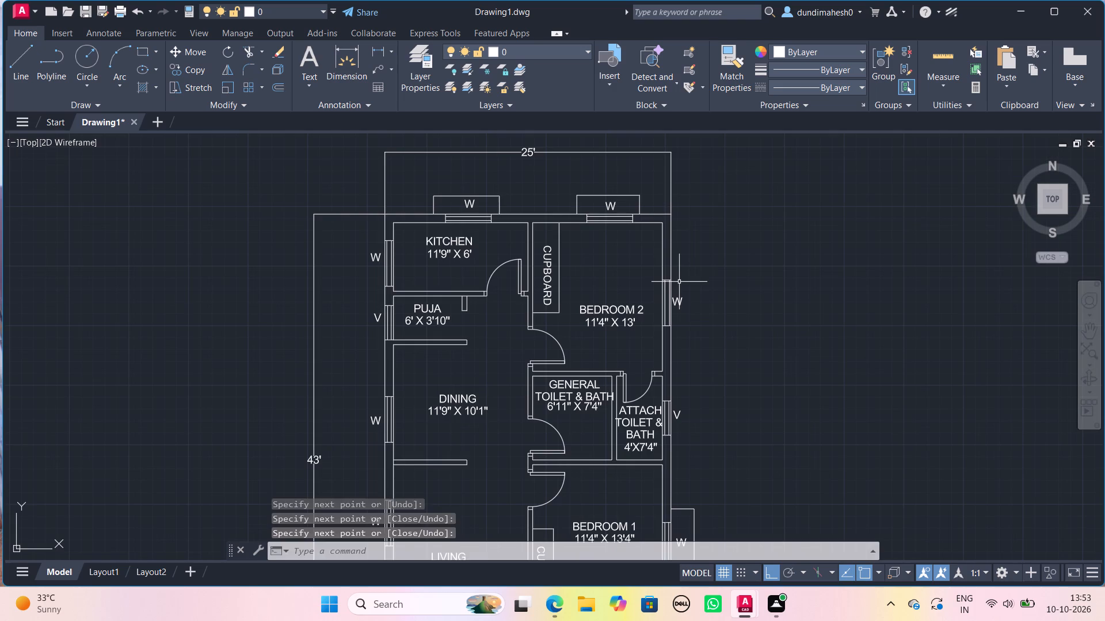
pyautogui.press('space')
pyautogui.scroll(1, 679, 282)
pyautogui.click(662, 263)
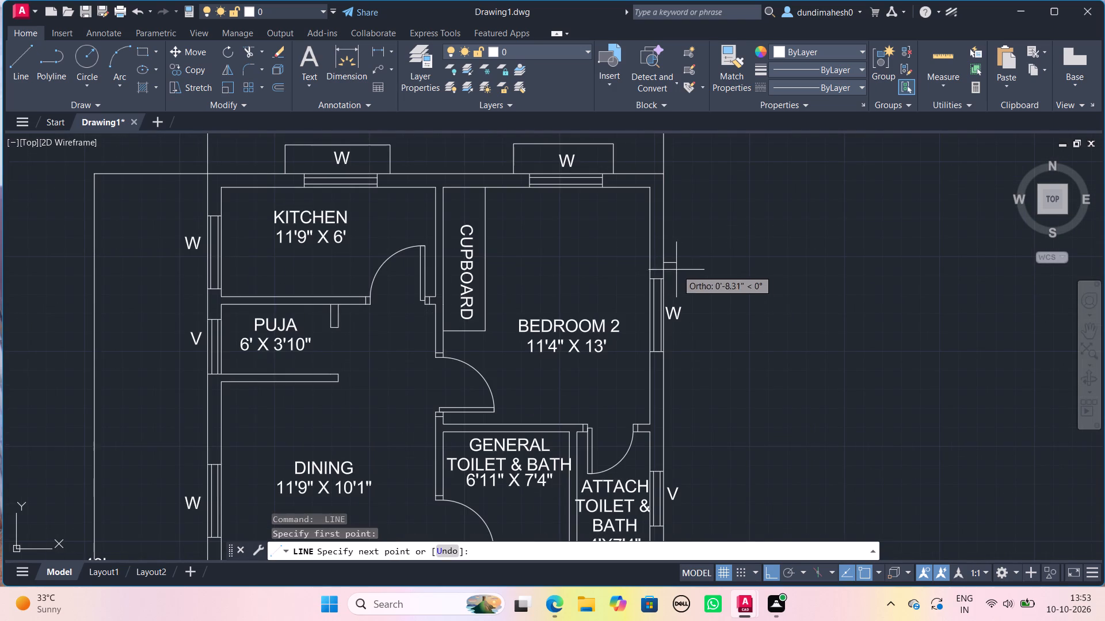
pyautogui.click(688, 271)
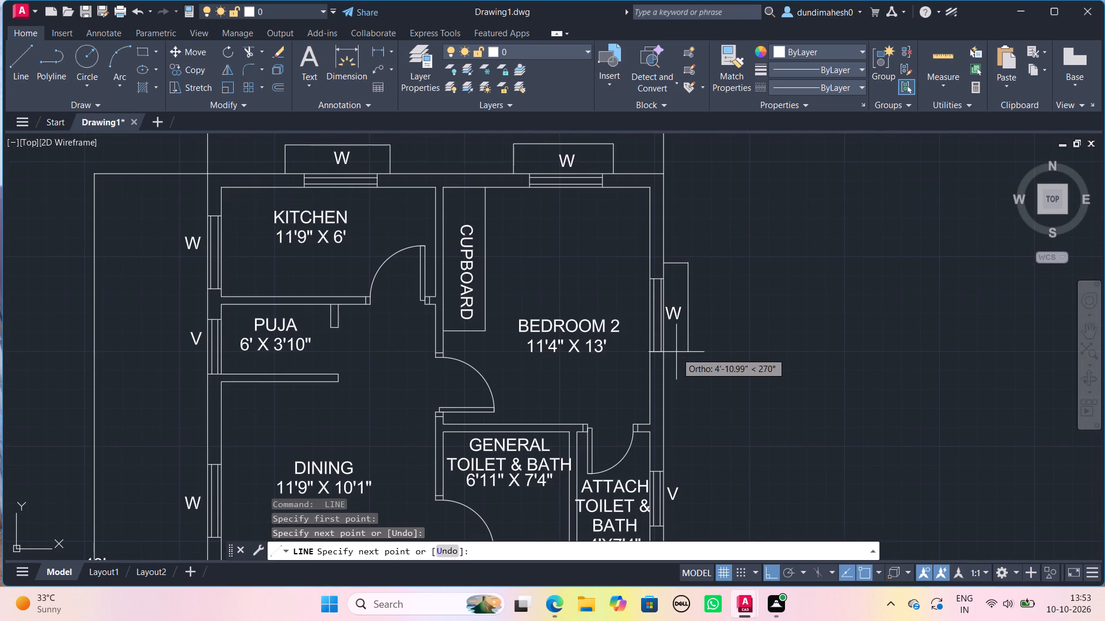
pyautogui.click(679, 362)
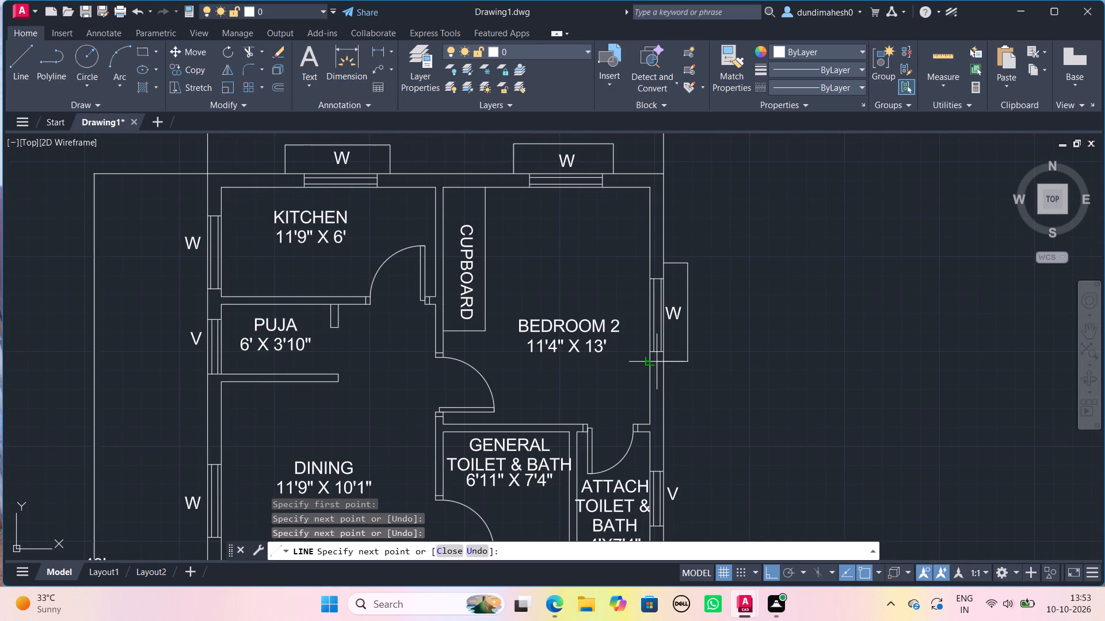
pyautogui.click(657, 362)
pyautogui.hotkey('ctrl', 'z')
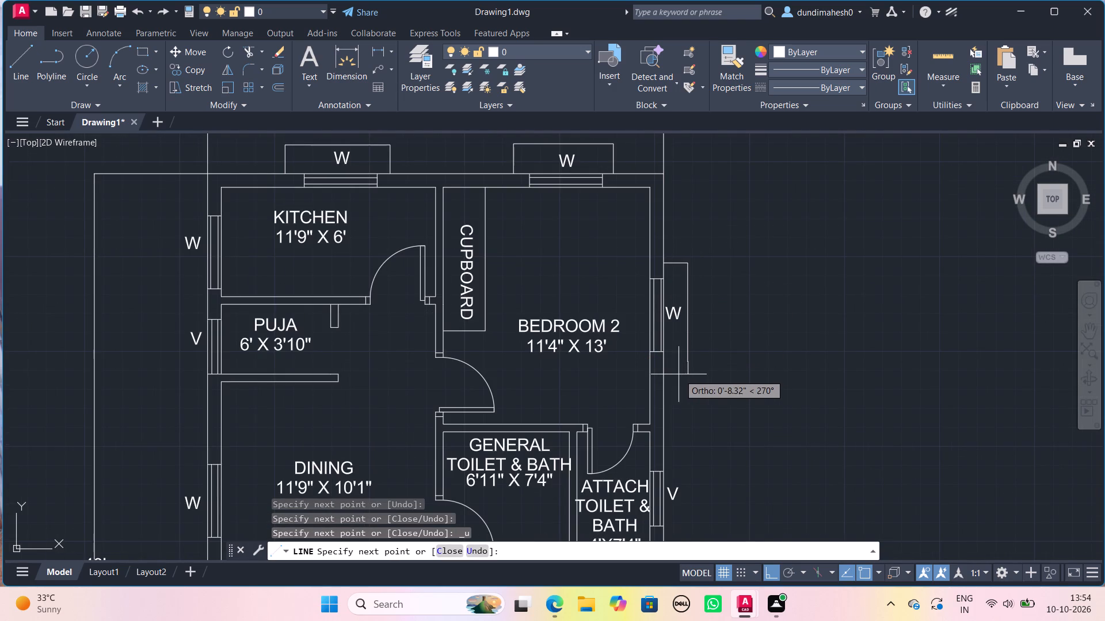
pyautogui.click(665, 363)
pyautogui.press('space')
# Draw a three-sided line outline, about 1'-9" deep, around the W label outside the living room's west window.
pyautogui.scroll(-1, 676, 378)
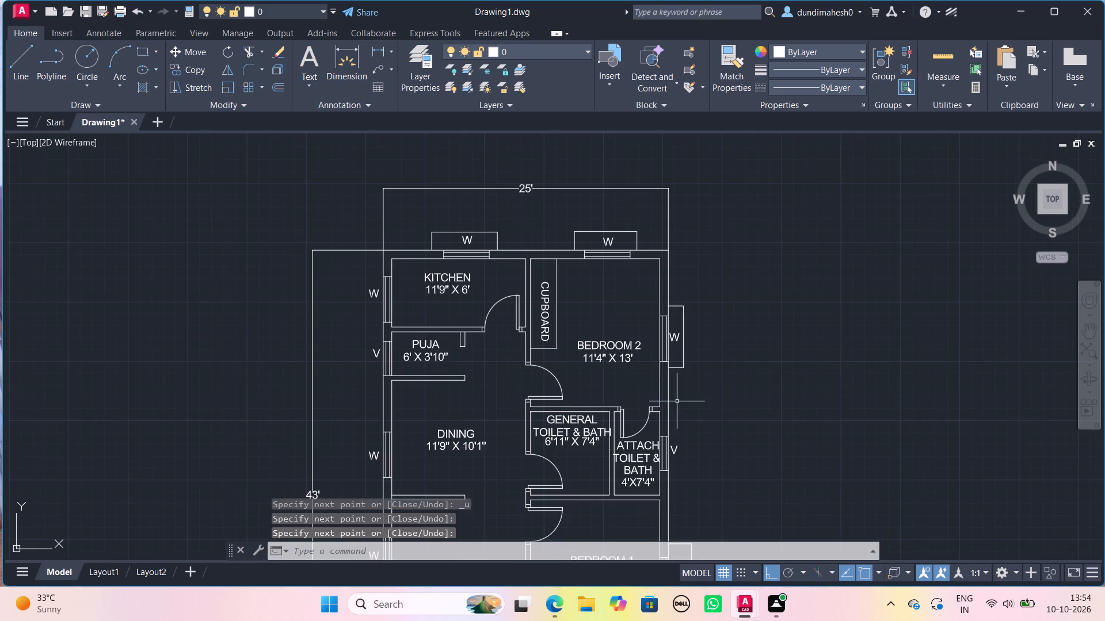
pyautogui.moveTo(677, 401); pyautogui.dragTo(668, 327, button='middle')
pyautogui.scroll(-1, 540, 370)
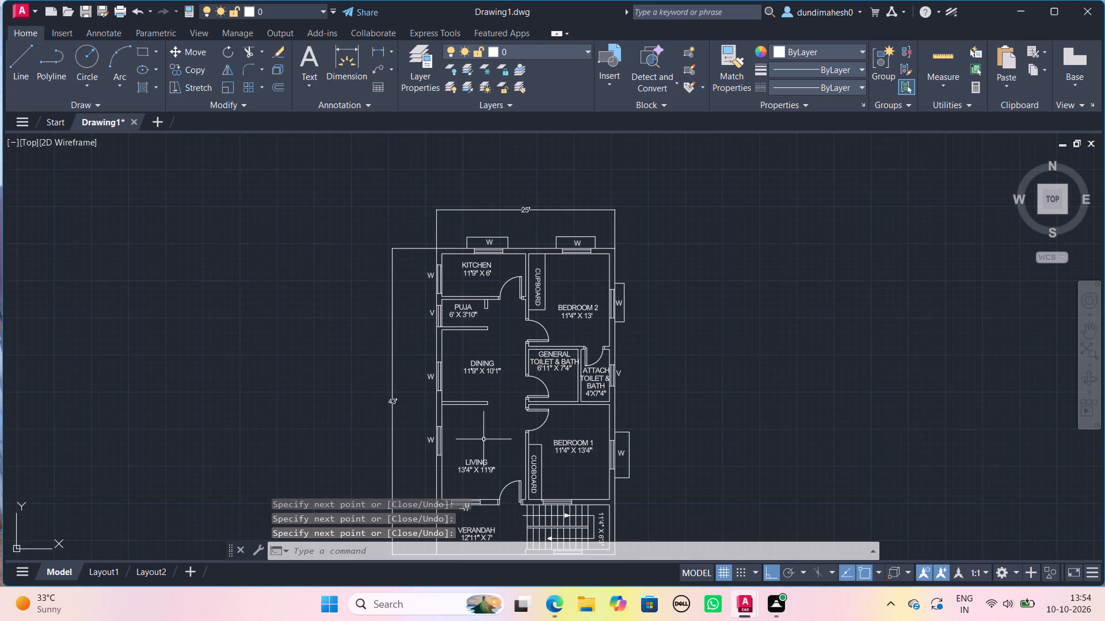
pyautogui.scroll(1, 481, 443)
pyautogui.moveTo(481, 443); pyautogui.dragTo(576, 442, button='middle')
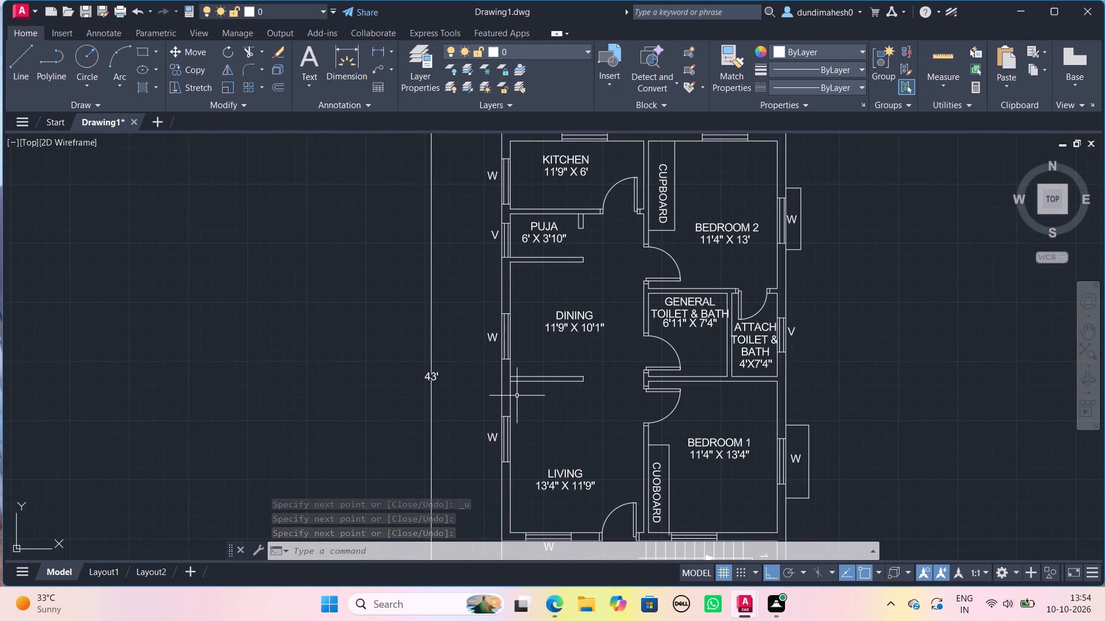
pyautogui.press('space')
pyautogui.moveTo(517, 410); pyautogui.dragTo(537, 305, button='middle')
pyautogui.scroll(2, 542, 309)
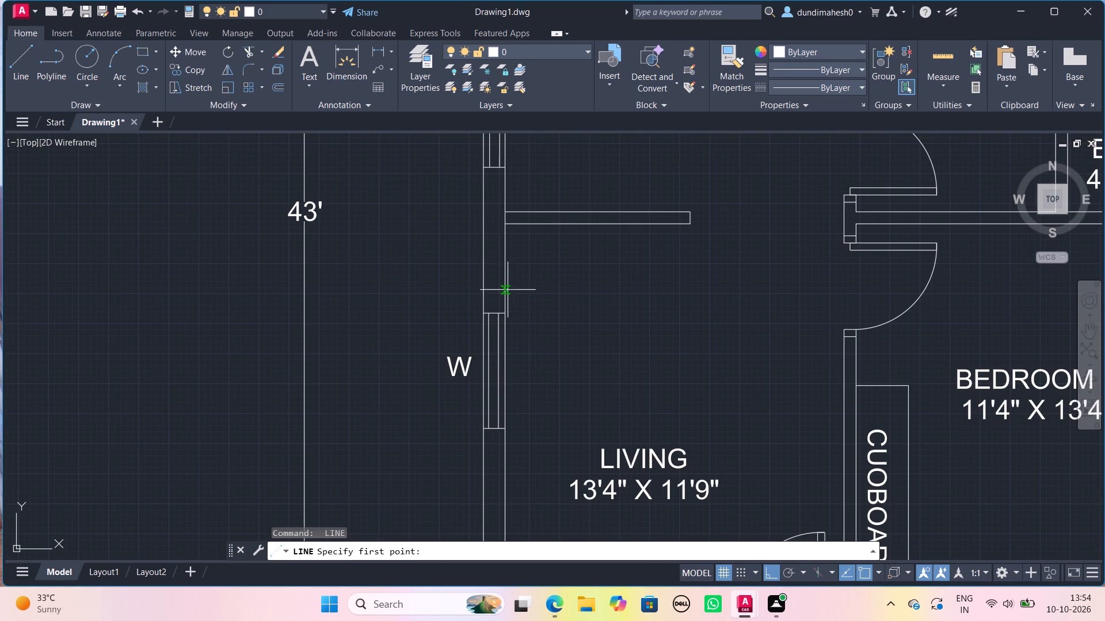
pyautogui.click(483, 286)
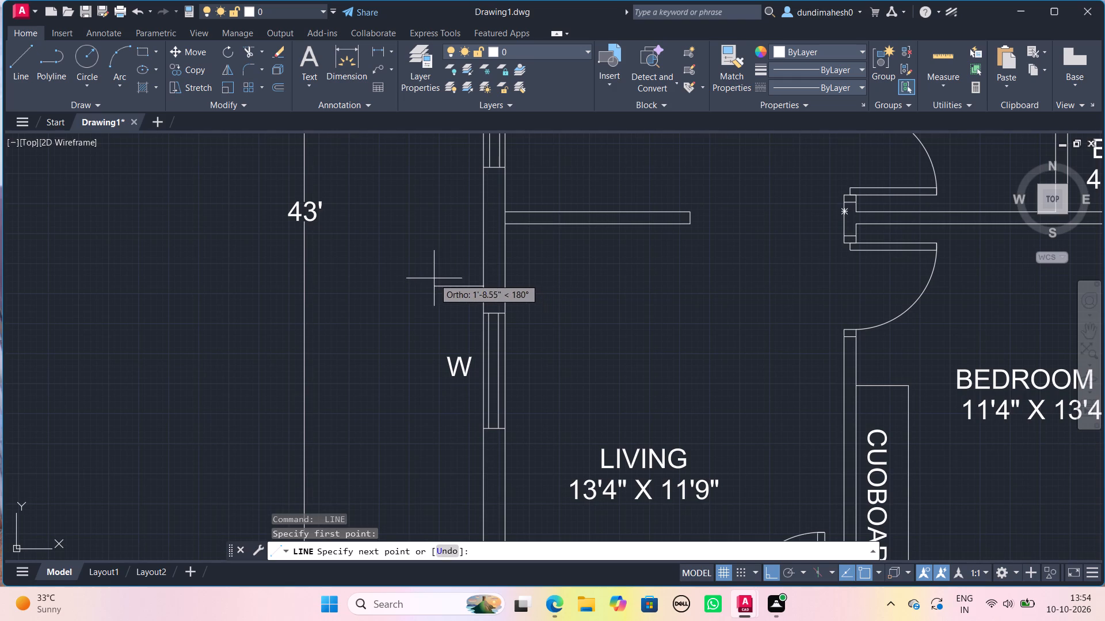
pyautogui.click(434, 278)
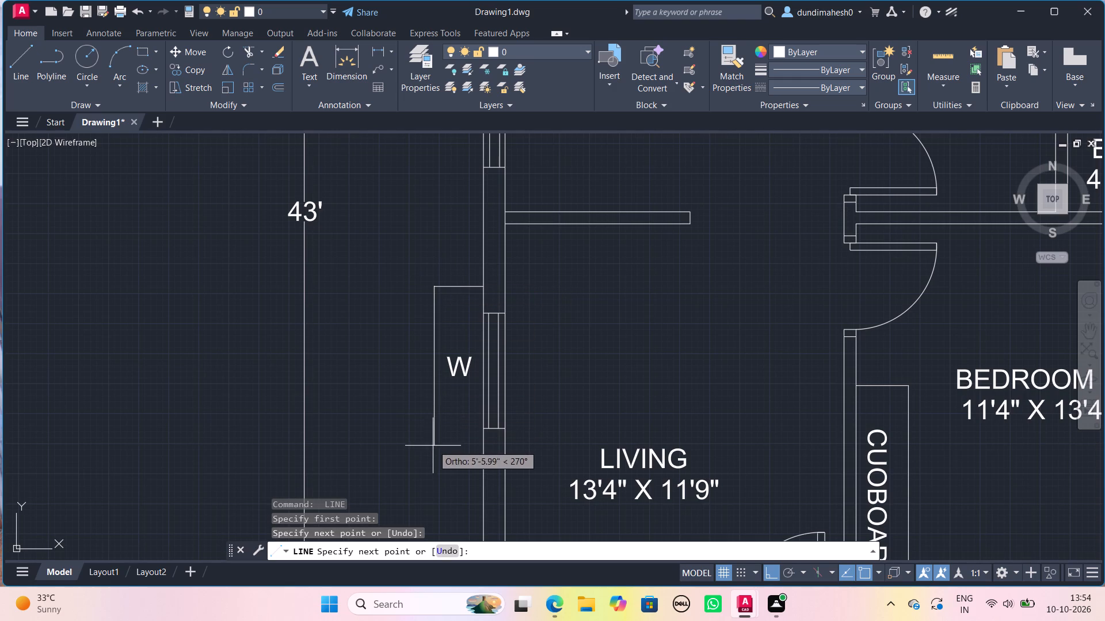
pyautogui.click(432, 457)
pyautogui.click(487, 457)
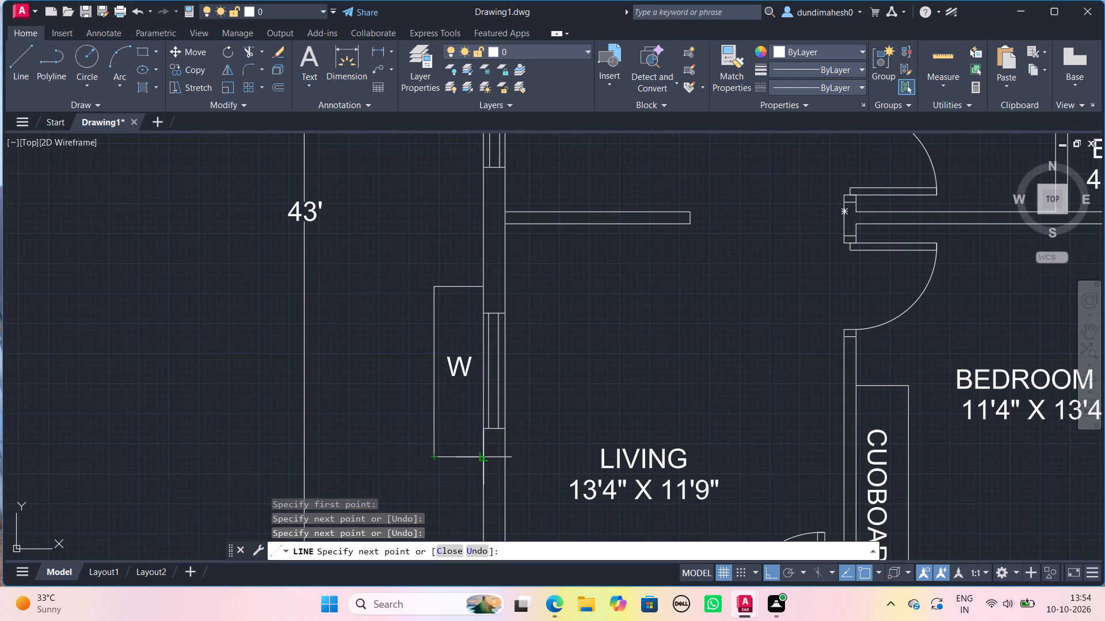
pyautogui.scroll(-2, 487, 457)
pyautogui.press('space')
# Draw a three-sided line outline, about 6'-10" long, around the W label outside the dining room's west window.
pyautogui.press('space')
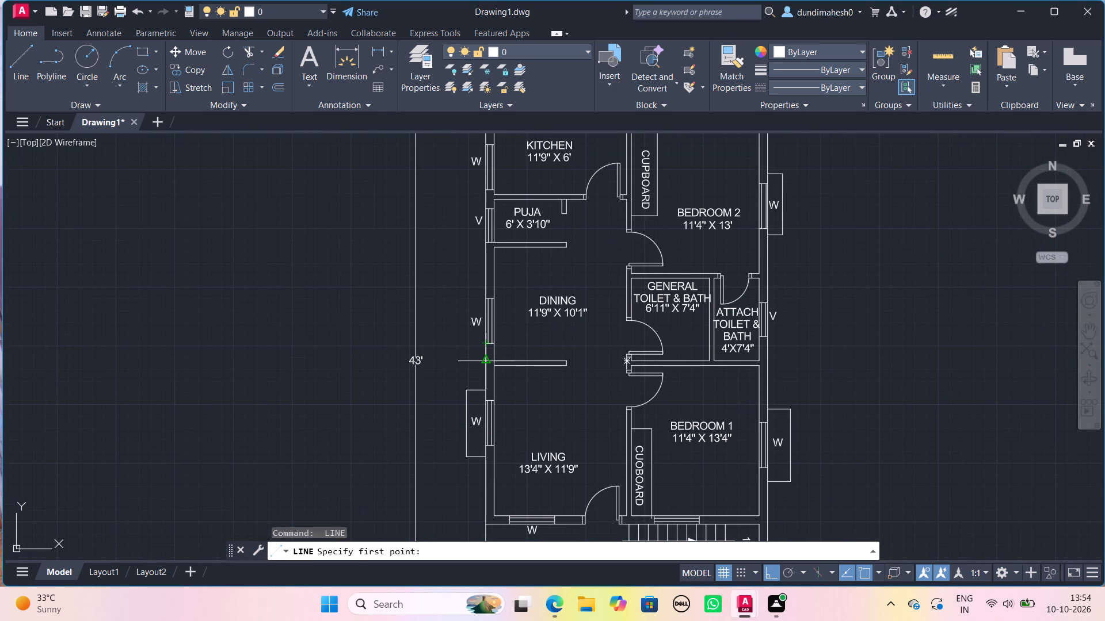
pyautogui.click(489, 362)
pyautogui.click(464, 352)
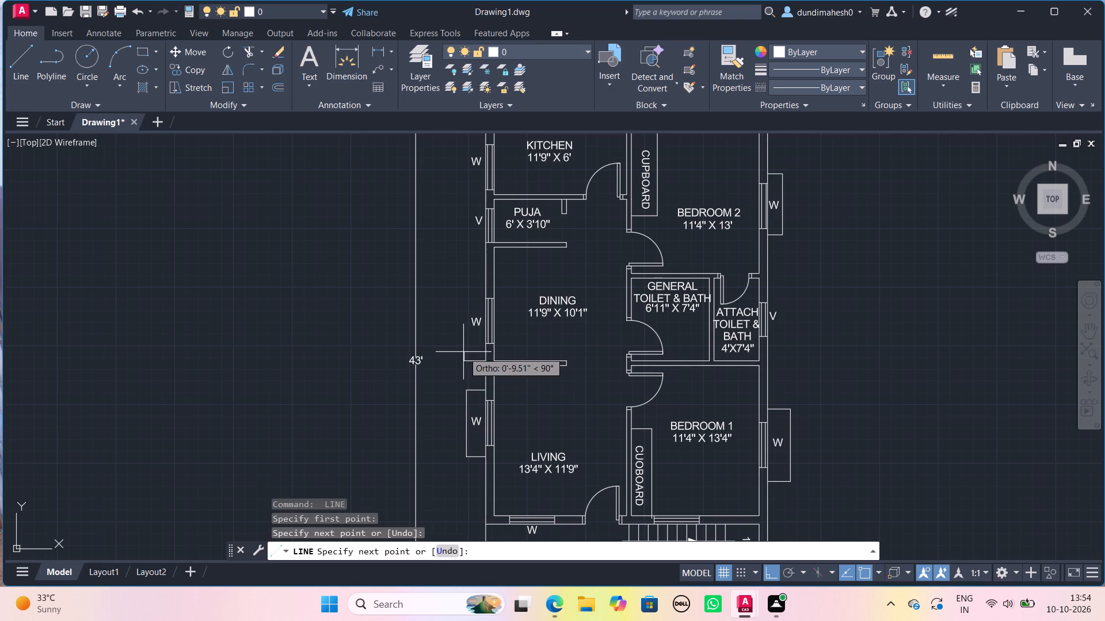
pyautogui.click(459, 283)
pyautogui.click(486, 283)
pyautogui.press('space')
# Draw a three-sided line outline, about 1'-8" deep, around the W label outside the kitchen's west window.
pyautogui.scroll(-1, 486, 283)
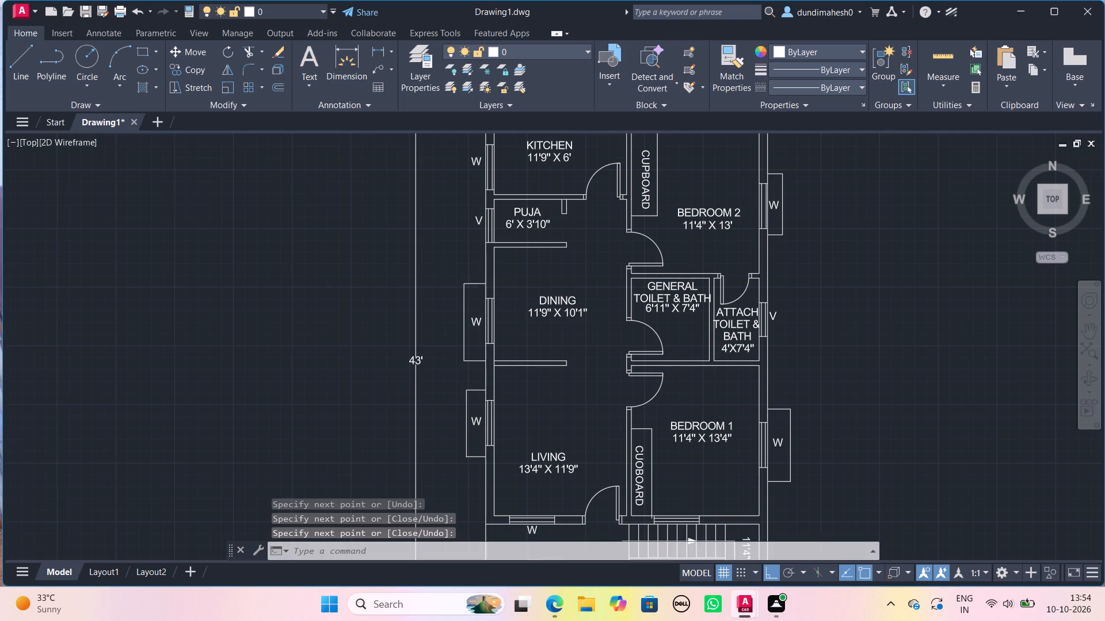
pyautogui.scroll(-1, 486, 283)
pyautogui.moveTo(484, 255); pyautogui.dragTo(525, 343, button='middle')
pyautogui.scroll(3, 524, 342)
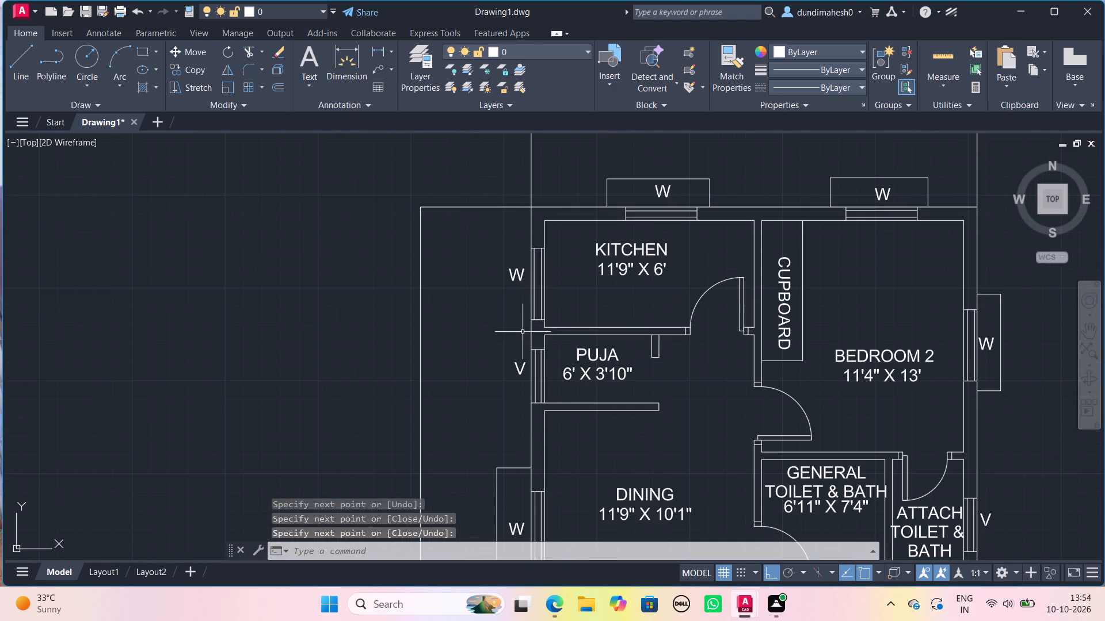
pyautogui.press('space')
pyautogui.click(527, 331)
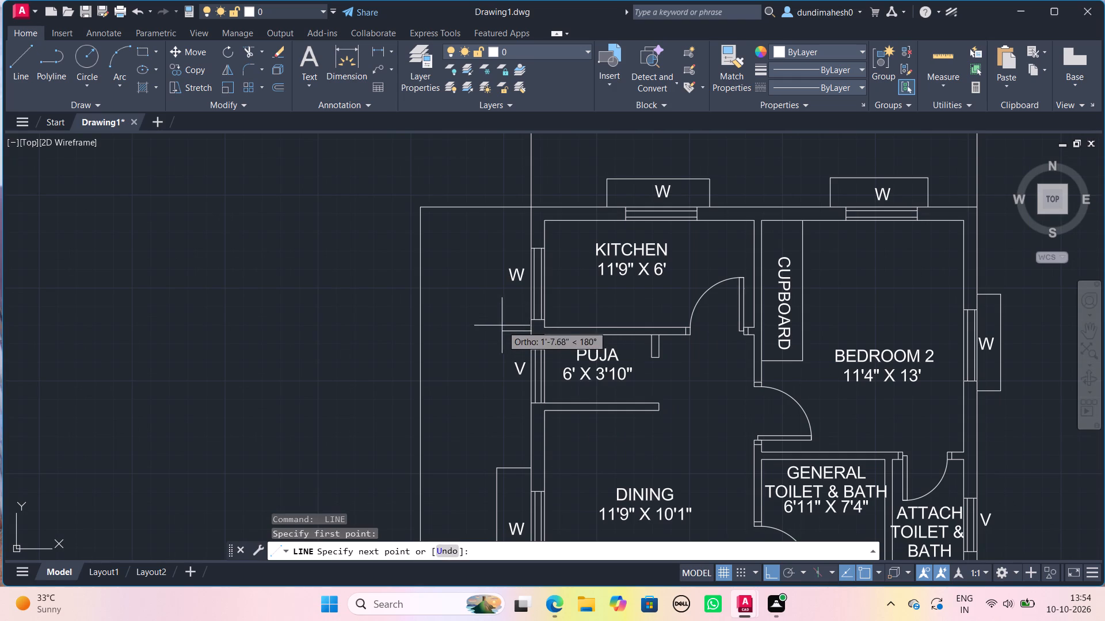
pyautogui.click(497, 324)
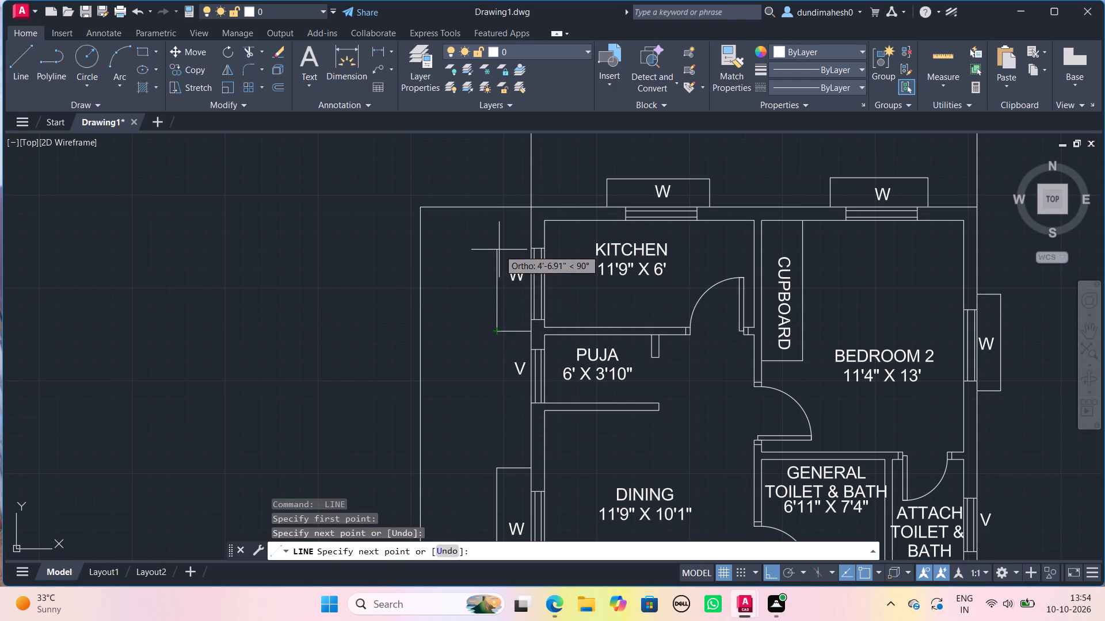
pyautogui.hotkey('ctrl', 'z')
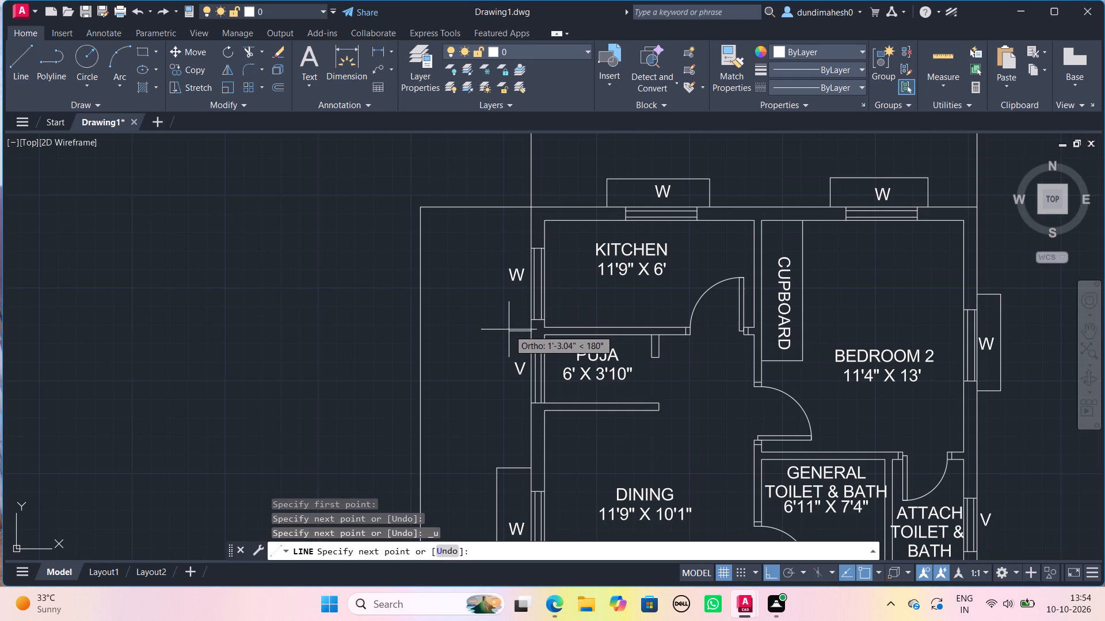
pyautogui.click(501, 326)
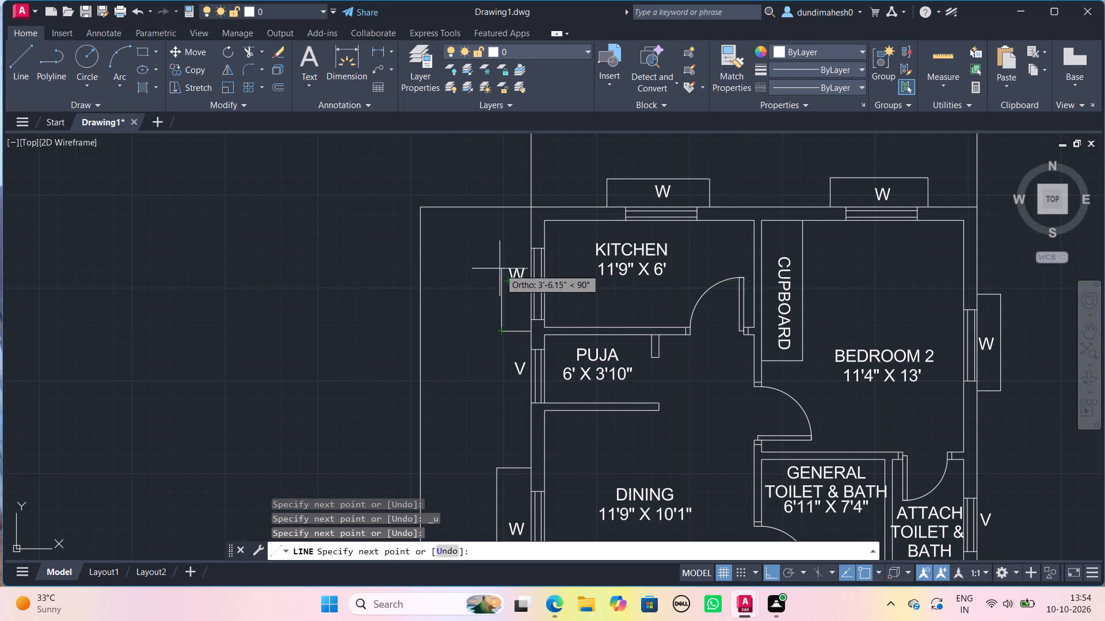
pyautogui.click(499, 230)
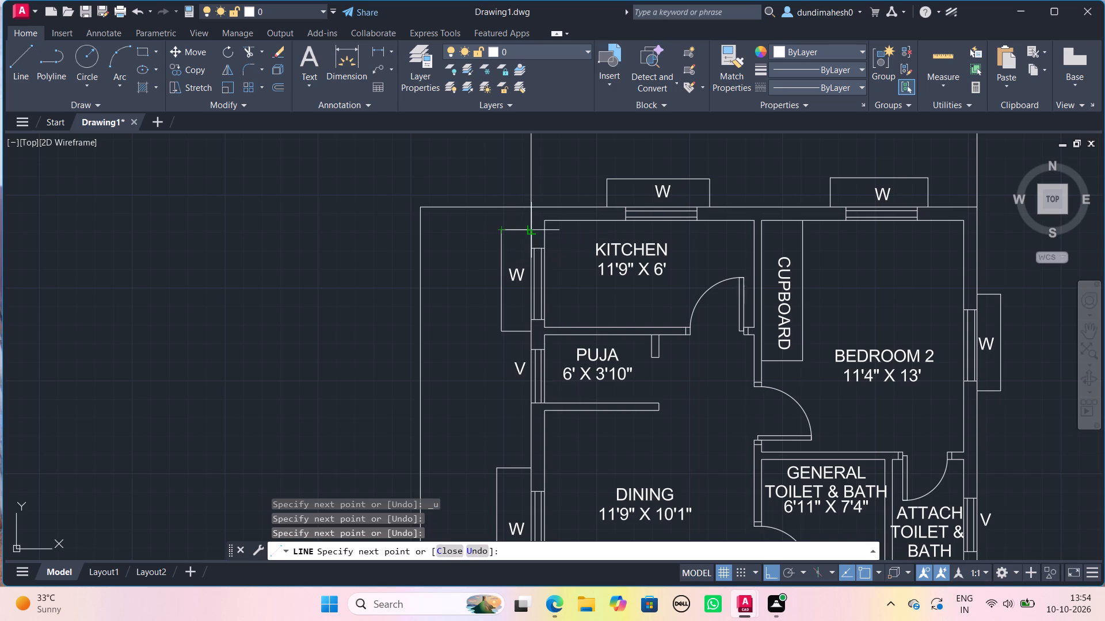
pyautogui.click(531, 229)
pyautogui.press('space')
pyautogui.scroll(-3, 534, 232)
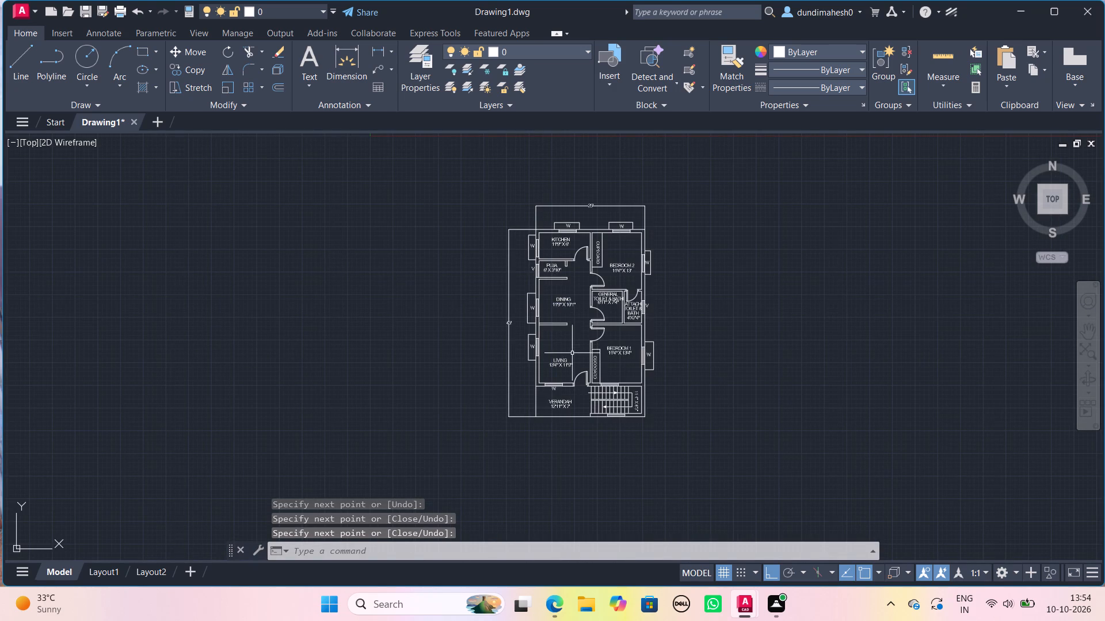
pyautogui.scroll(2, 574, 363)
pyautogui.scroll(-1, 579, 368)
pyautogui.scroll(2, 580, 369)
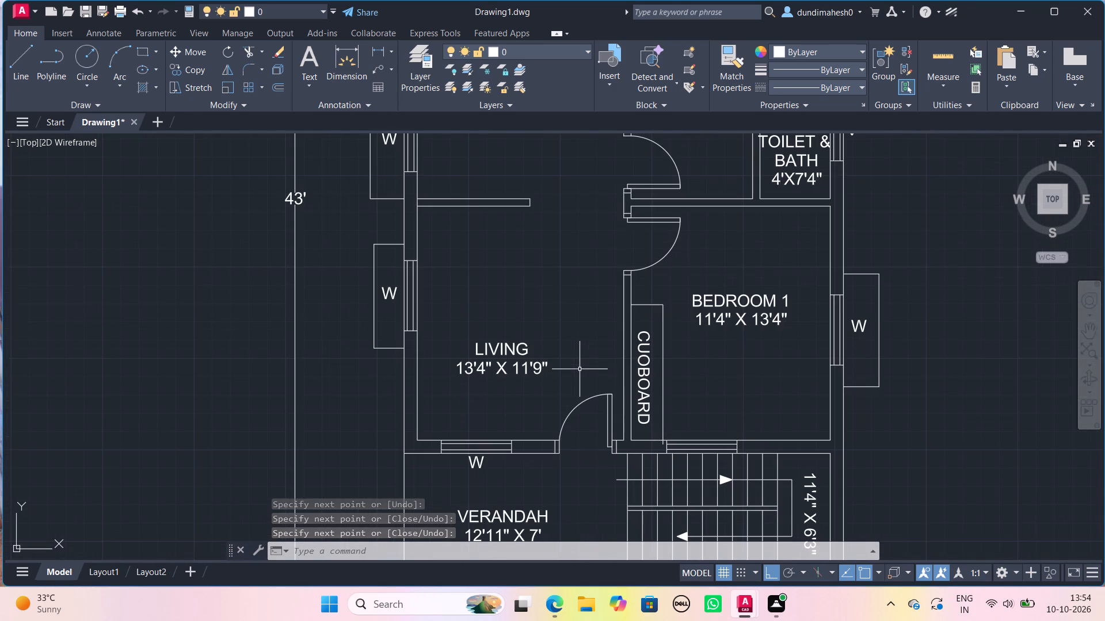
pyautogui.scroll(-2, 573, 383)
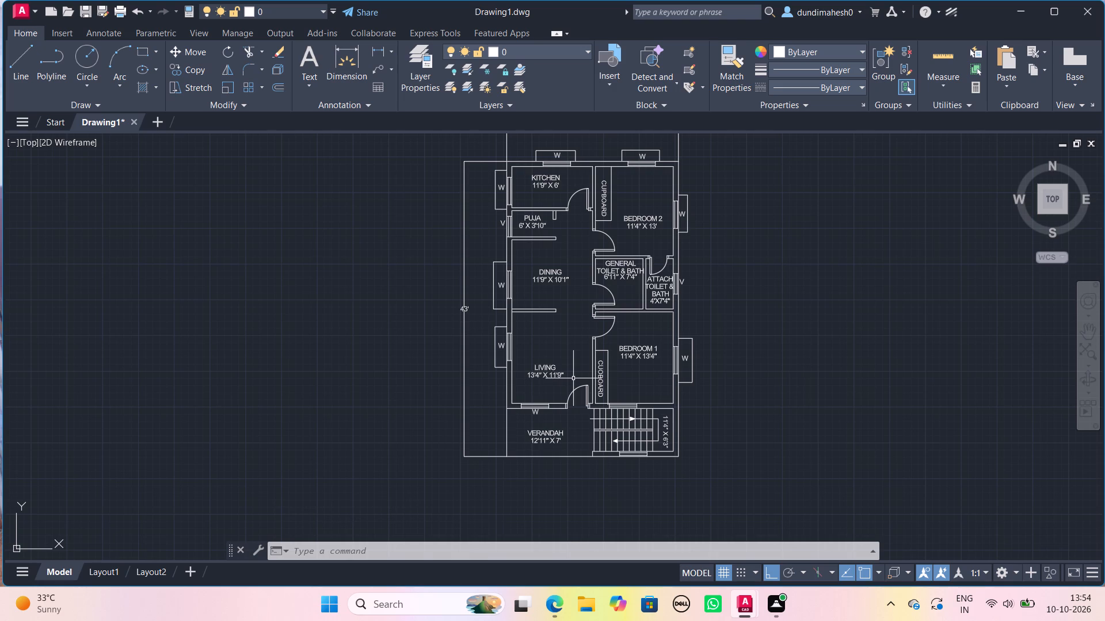
# Hatch the cupboard beside Bedroom 2 with the AR-HBONE pattern at scale 1.
pyautogui.press('h')
pyautogui.press('Return')
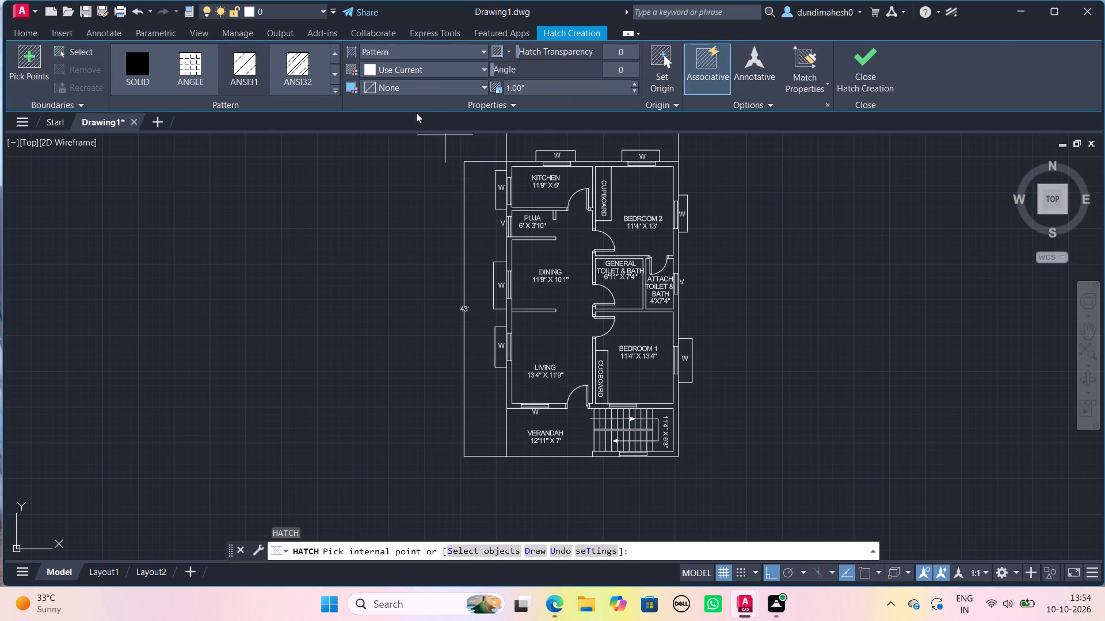
pyautogui.click(337, 90)
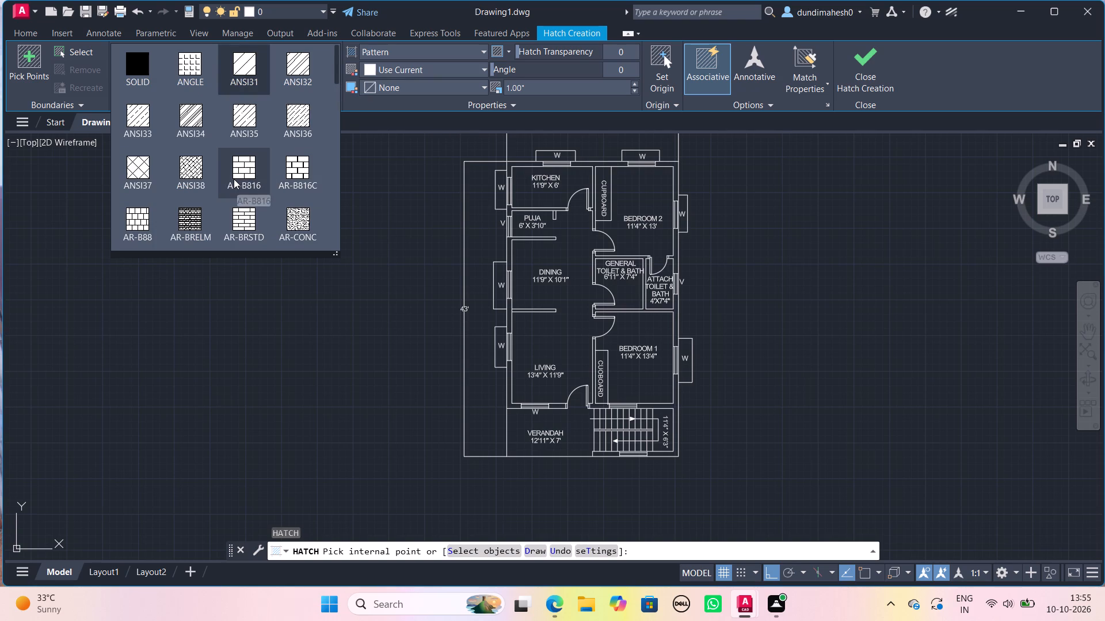
pyautogui.scroll(-1, 234, 179)
pyautogui.scroll(2, 234, 179)
pyautogui.scroll(-2, 234, 179)
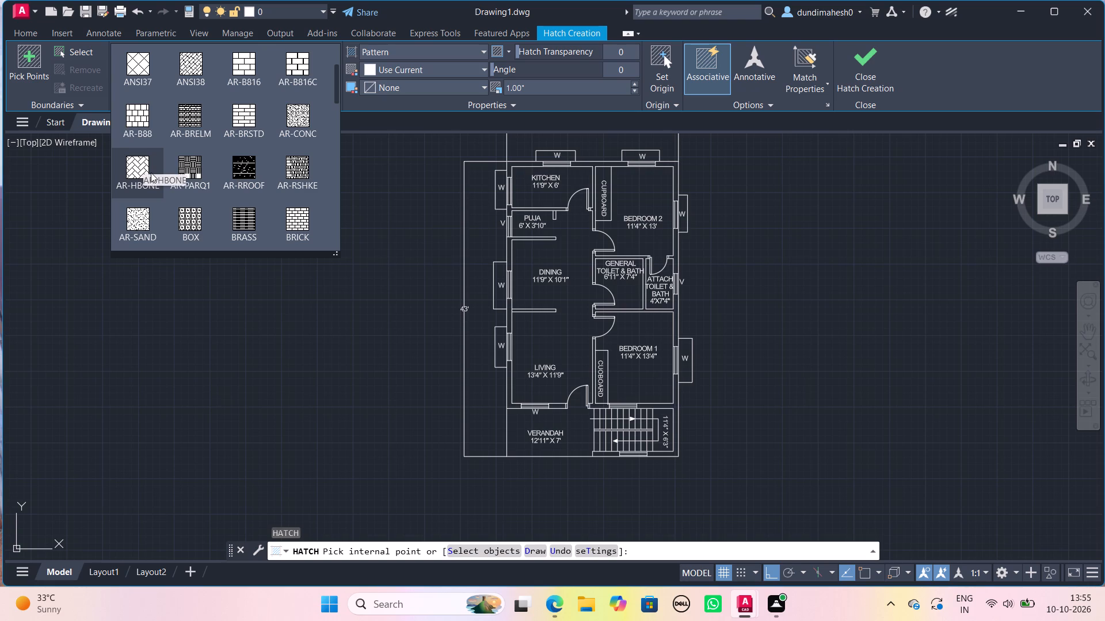
pyautogui.scroll(-1, 172, 182)
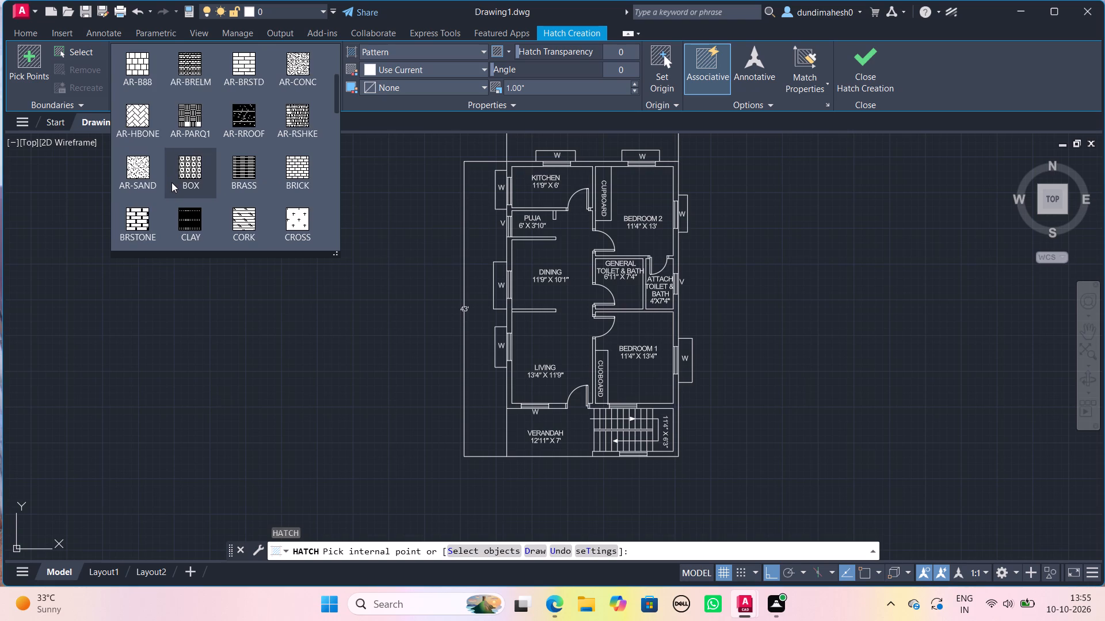
pyautogui.scroll(-2, 172, 182)
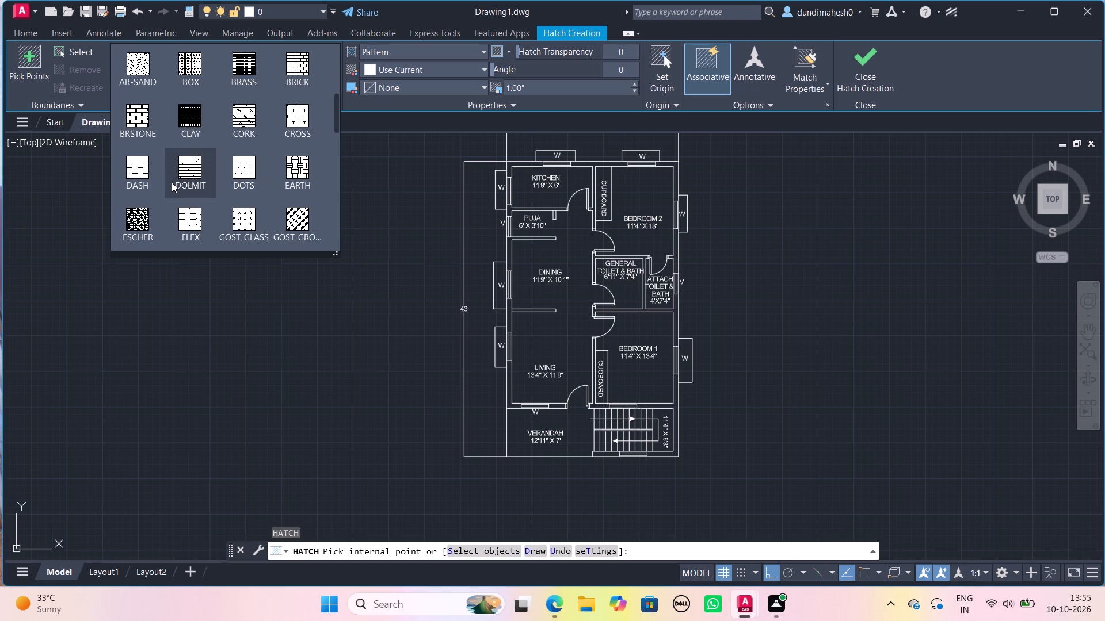
pyautogui.scroll(-2, 172, 182)
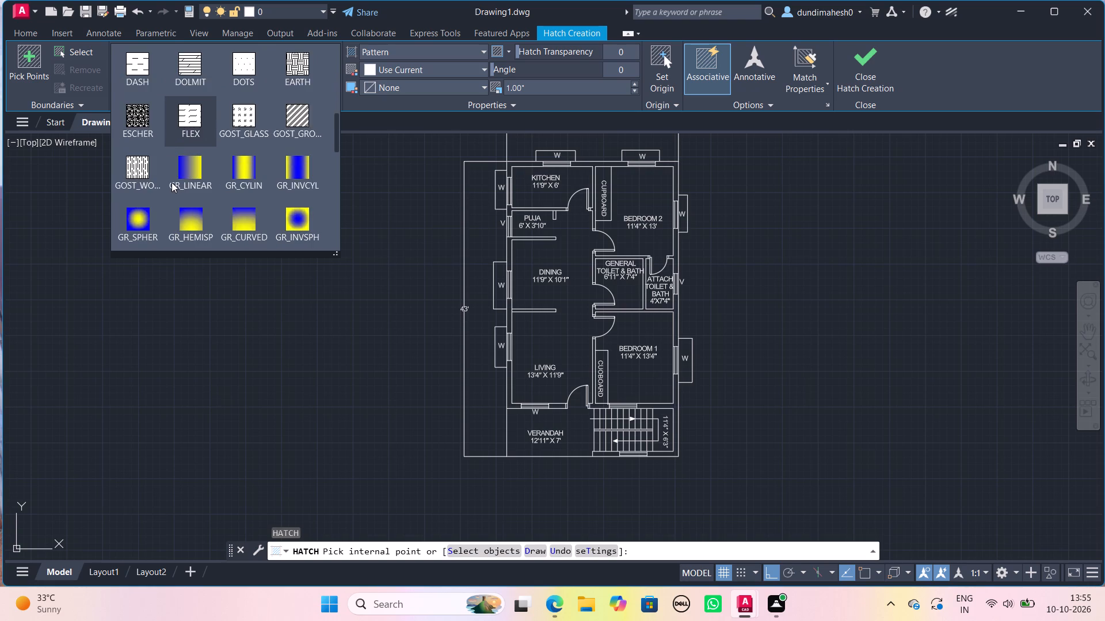
pyautogui.scroll(-3, 172, 182)
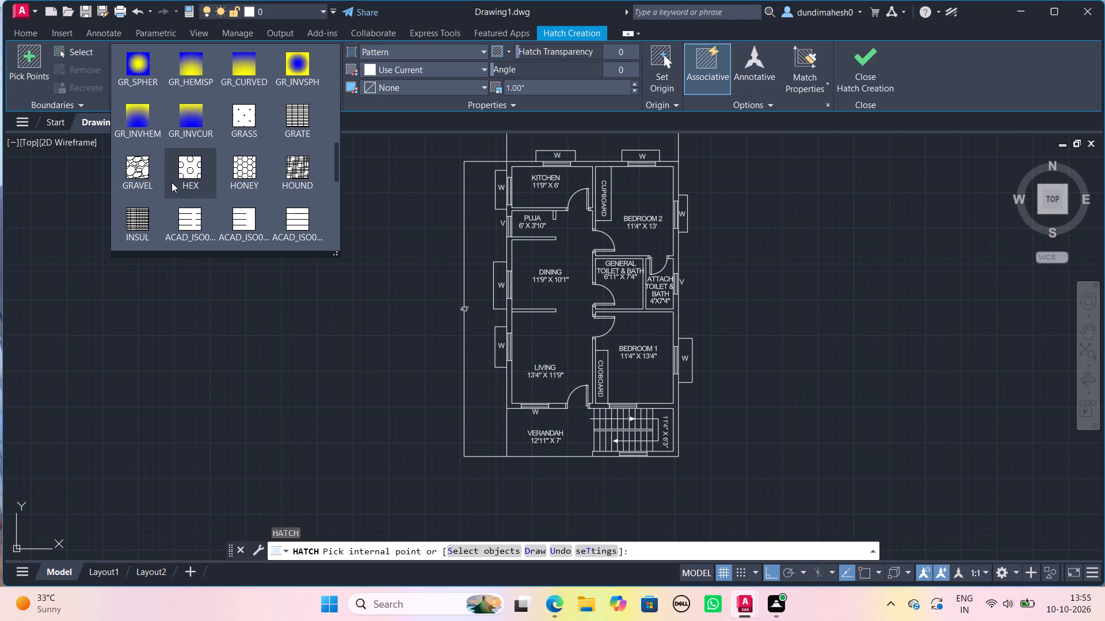
pyautogui.scroll(-3, 172, 182)
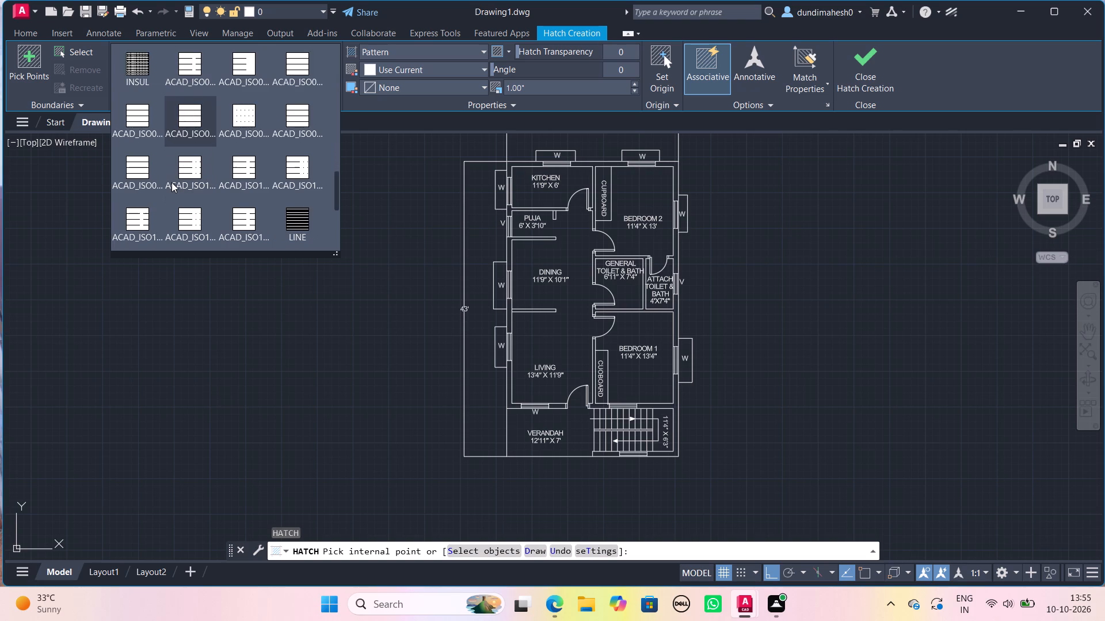
pyautogui.scroll(-3, 172, 182)
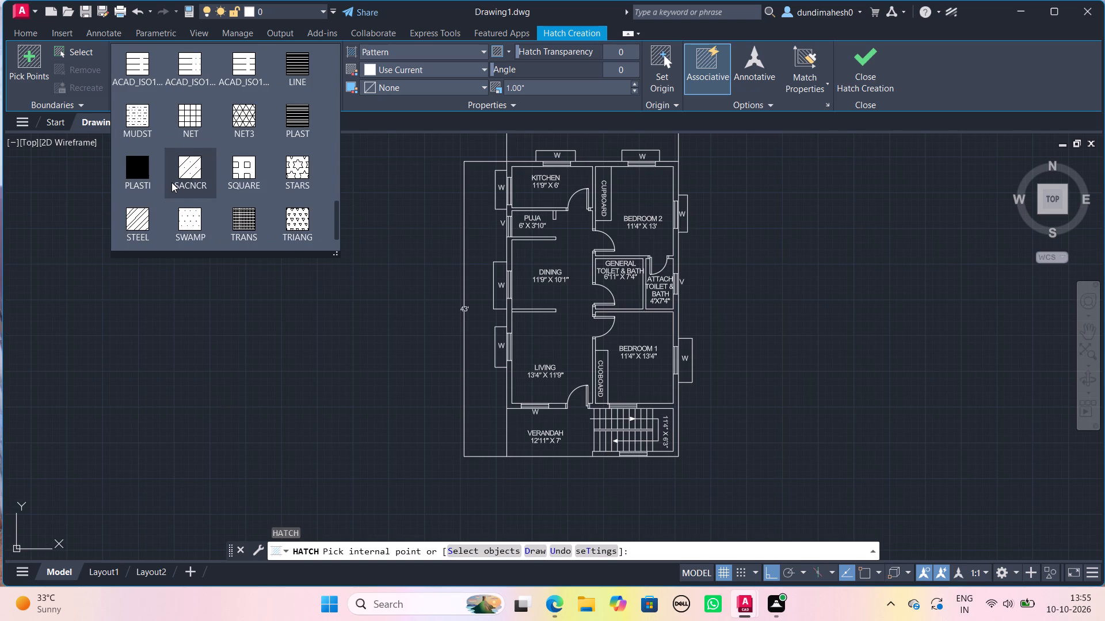
pyautogui.scroll(-4, 172, 182)
pyautogui.scroll(13, 174, 183)
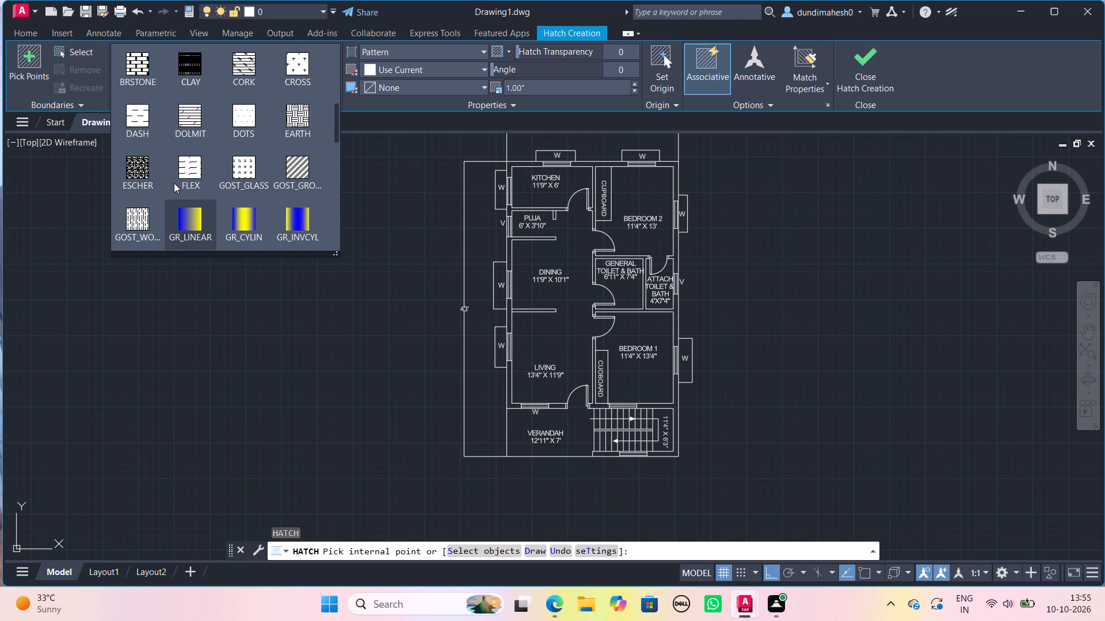
pyautogui.scroll(11, 174, 183)
pyautogui.scroll(-1, 176, 183)
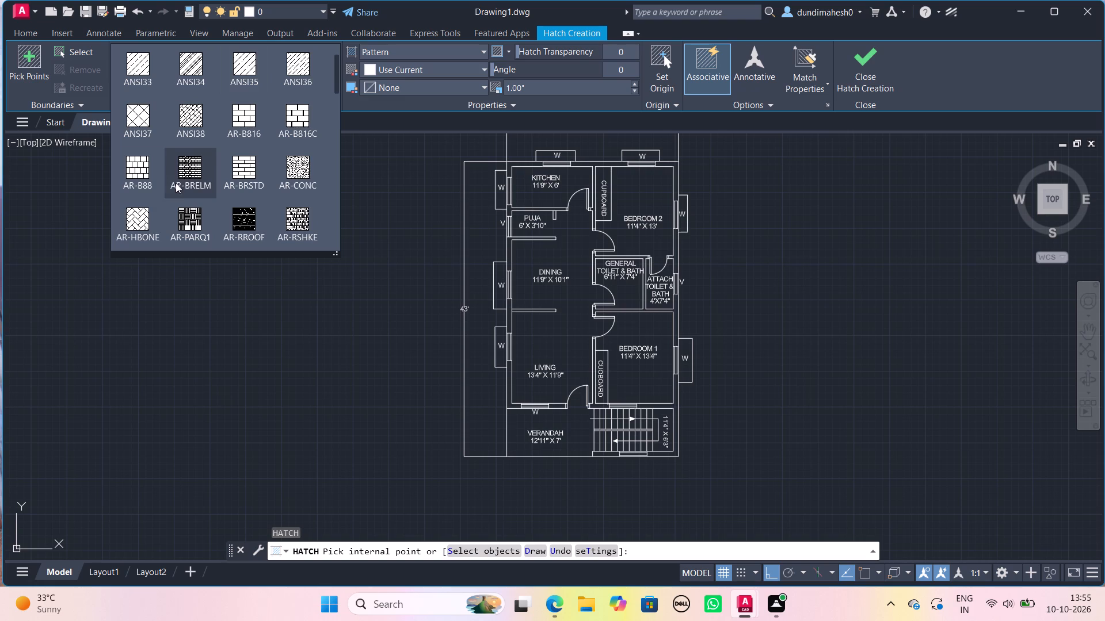
pyautogui.click(146, 213)
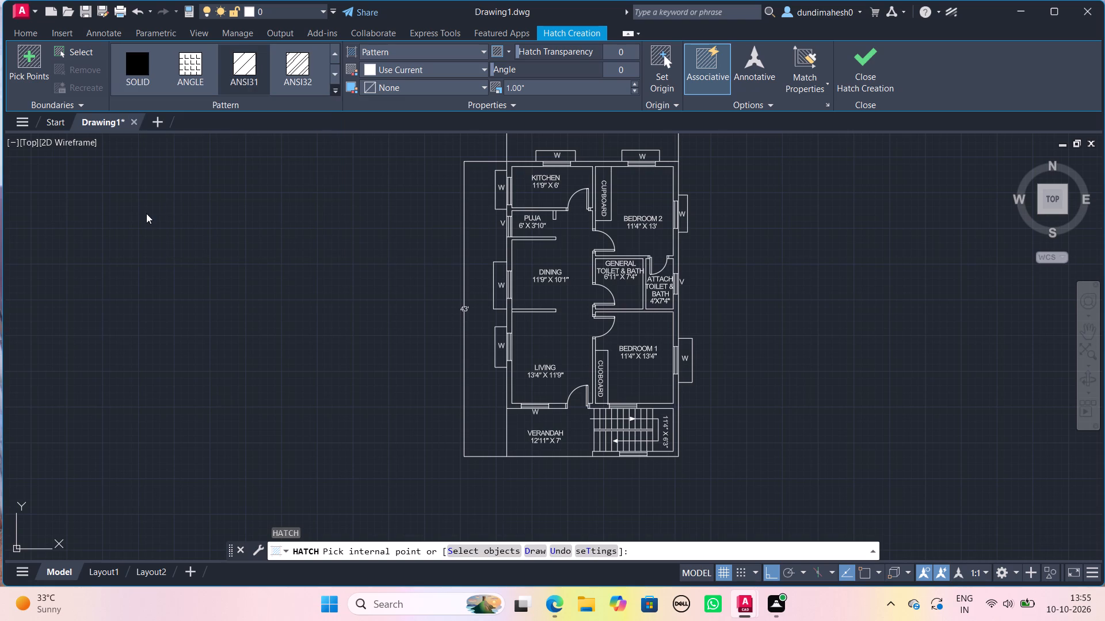
pyautogui.scroll(2, 353, 212)
pyautogui.moveTo(691, 254); pyautogui.dragTo(605, 257, button='middle')
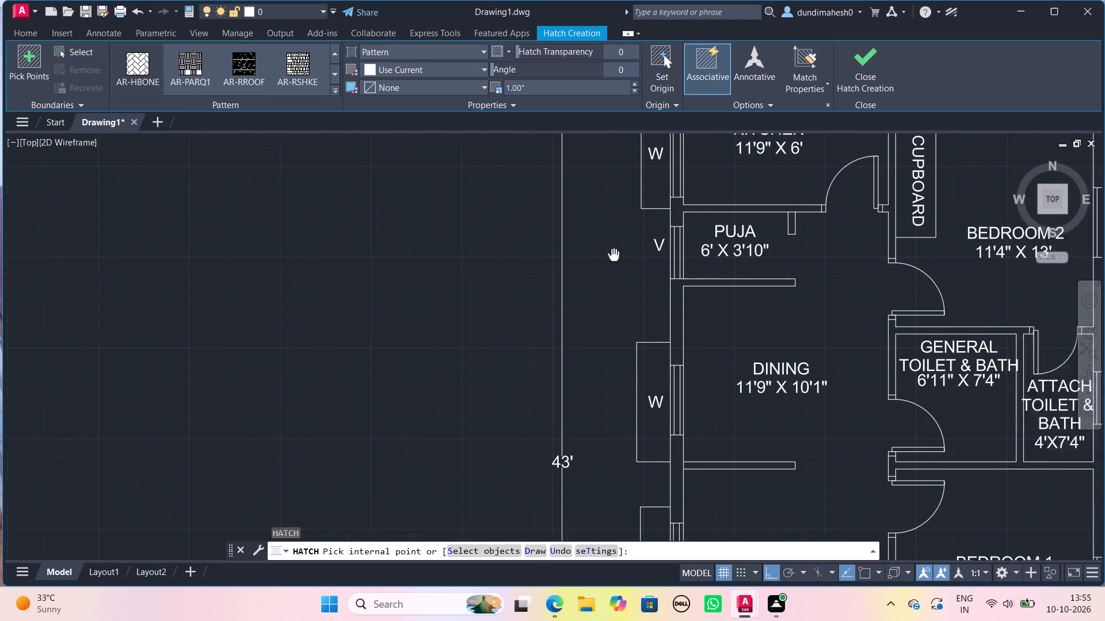
pyautogui.moveTo(605, 257); pyautogui.dragTo(277, 377, button='middle')
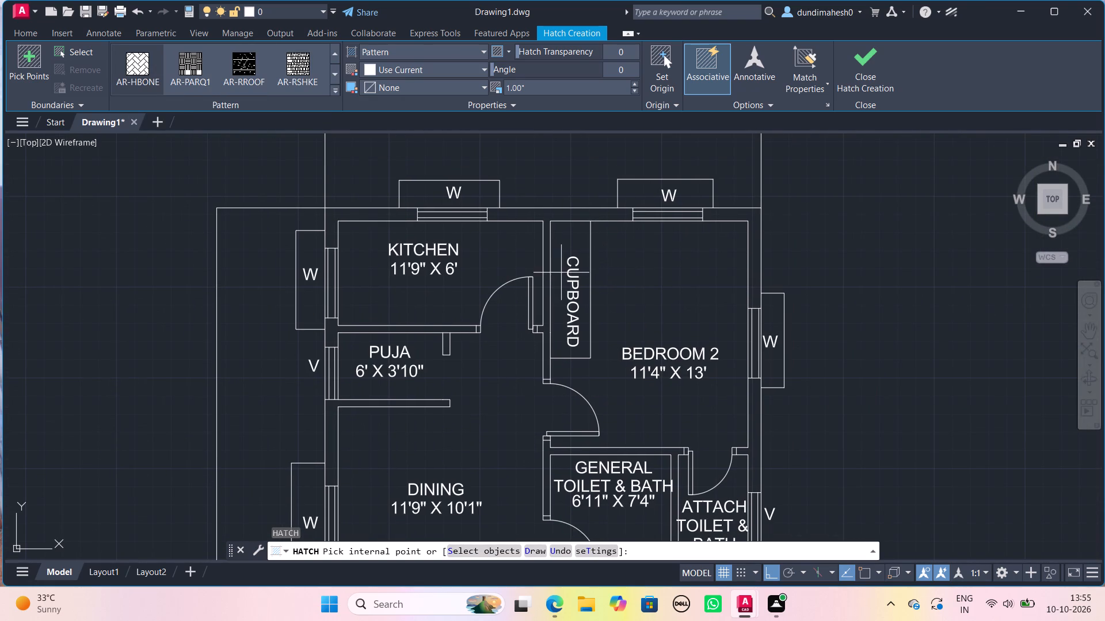
pyautogui.click(562, 248)
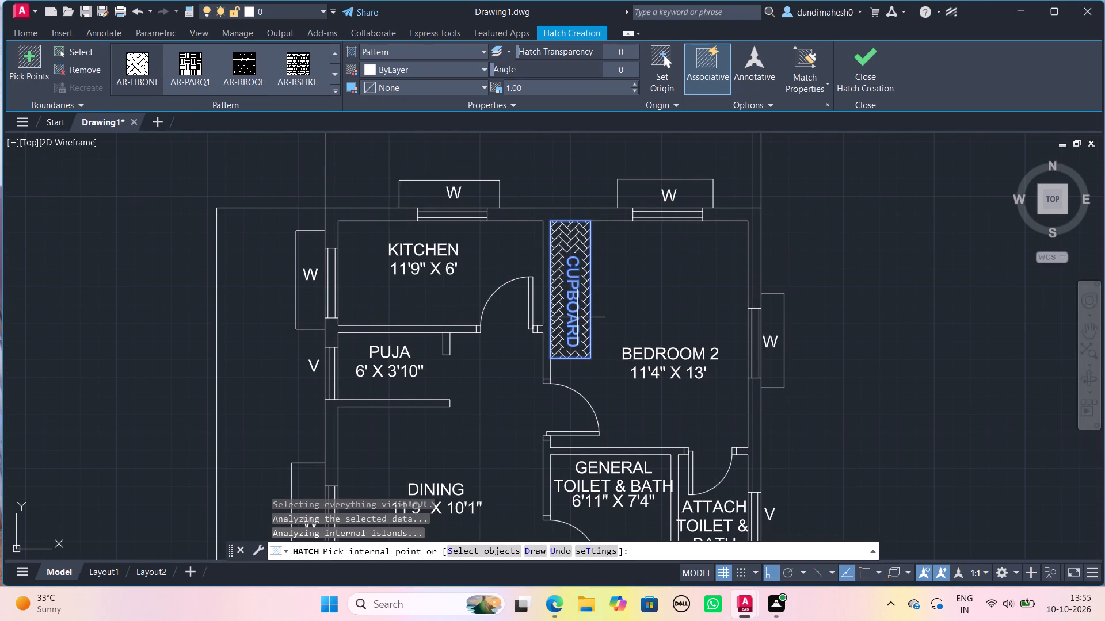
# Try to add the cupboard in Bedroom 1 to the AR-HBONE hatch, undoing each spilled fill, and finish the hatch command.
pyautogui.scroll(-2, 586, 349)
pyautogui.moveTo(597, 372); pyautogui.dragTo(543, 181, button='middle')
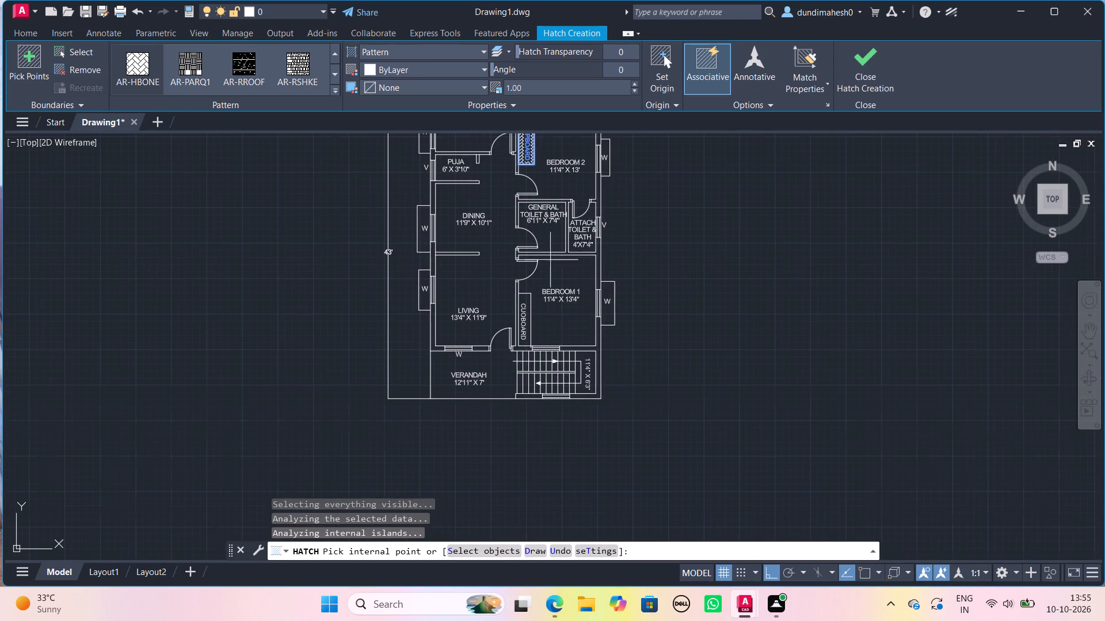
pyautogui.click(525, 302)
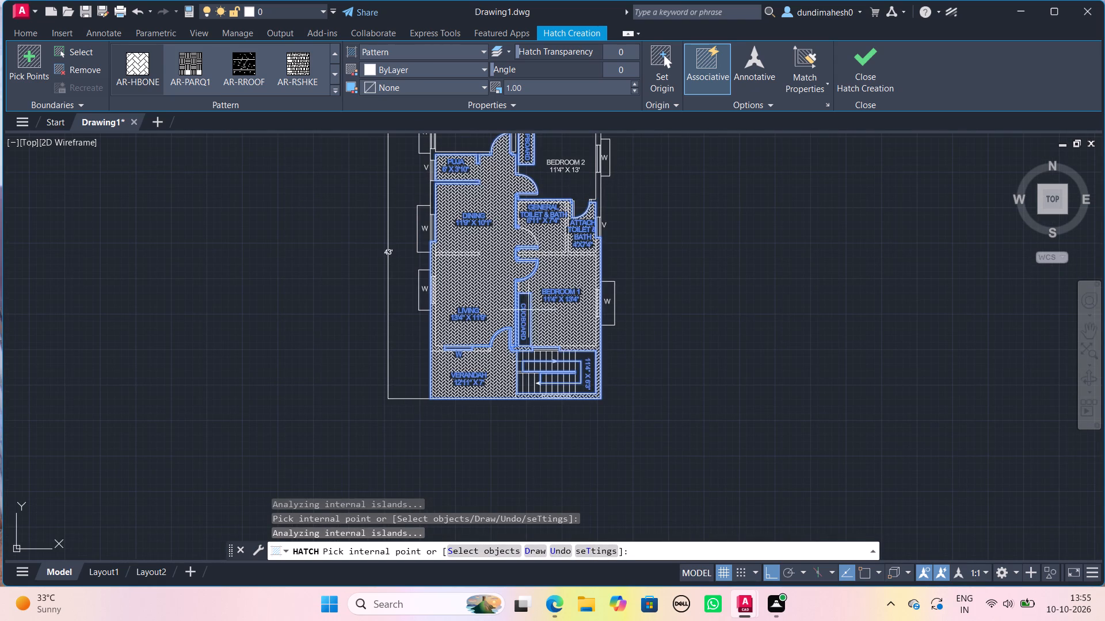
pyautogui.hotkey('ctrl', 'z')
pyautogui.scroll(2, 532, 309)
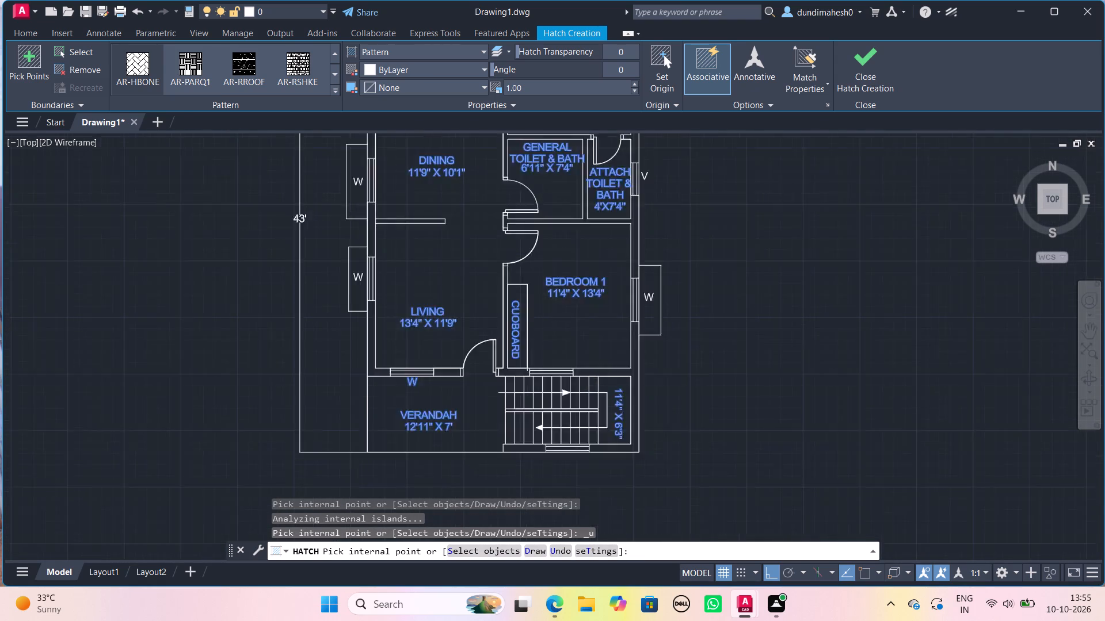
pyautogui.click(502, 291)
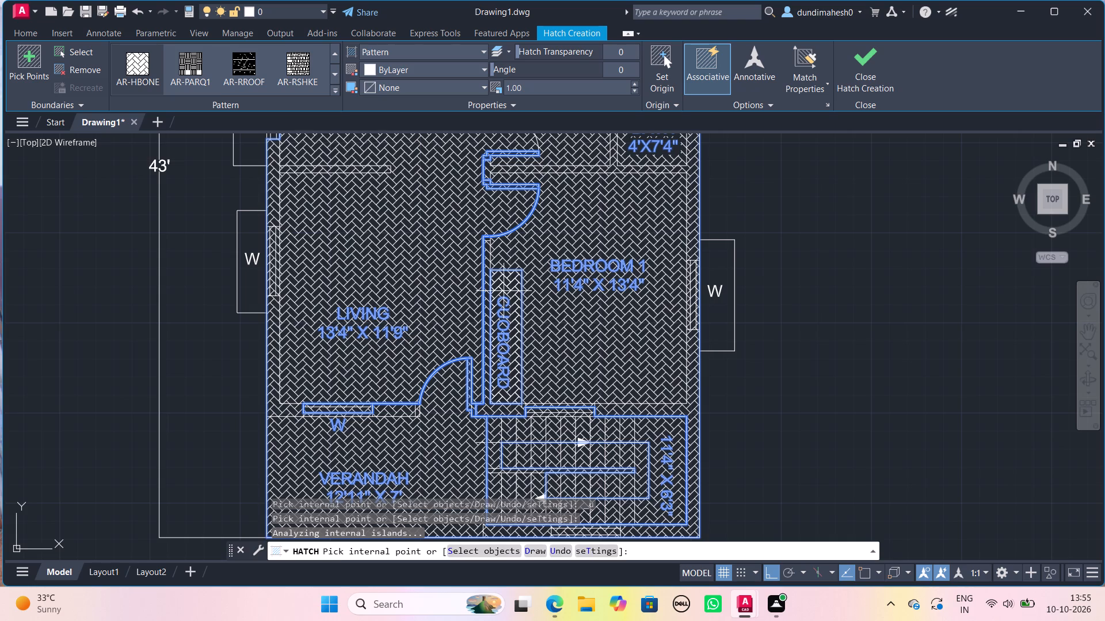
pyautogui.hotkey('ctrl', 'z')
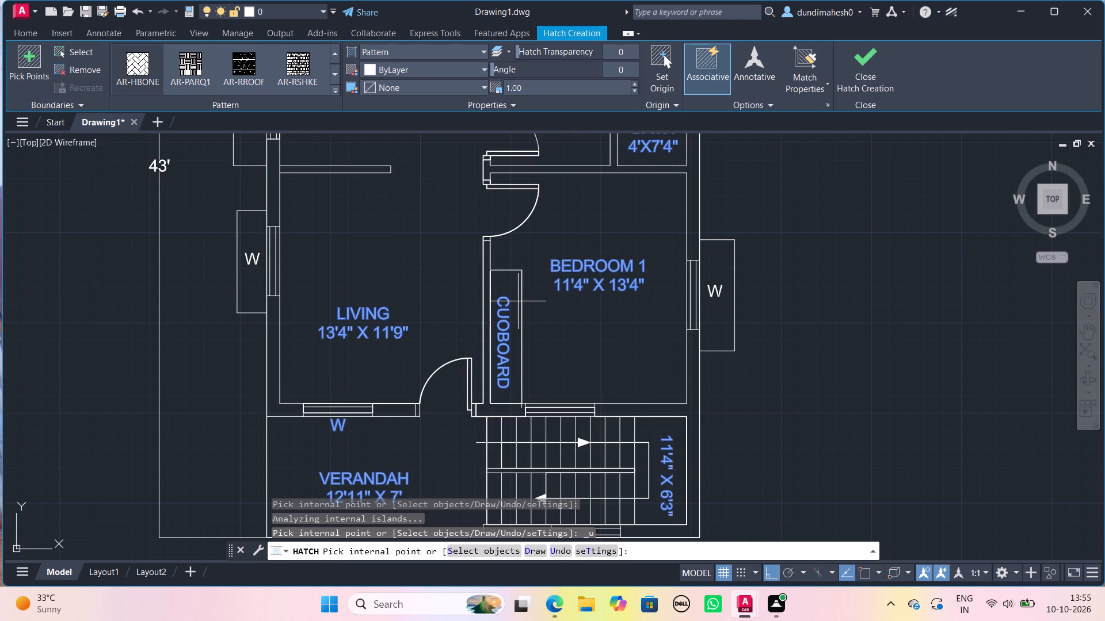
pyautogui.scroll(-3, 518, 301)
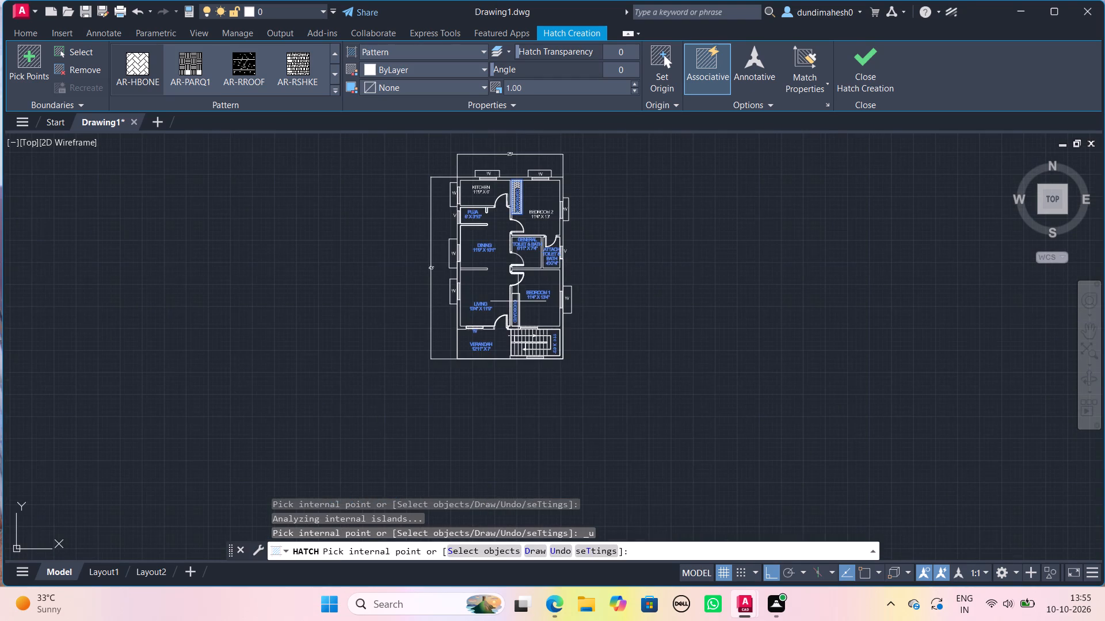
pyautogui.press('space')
# Trim the lower end of the Bedroom 1 cupboard's edge line where it meets the wall above the staircase.
pyautogui.scroll(2, 516, 302)
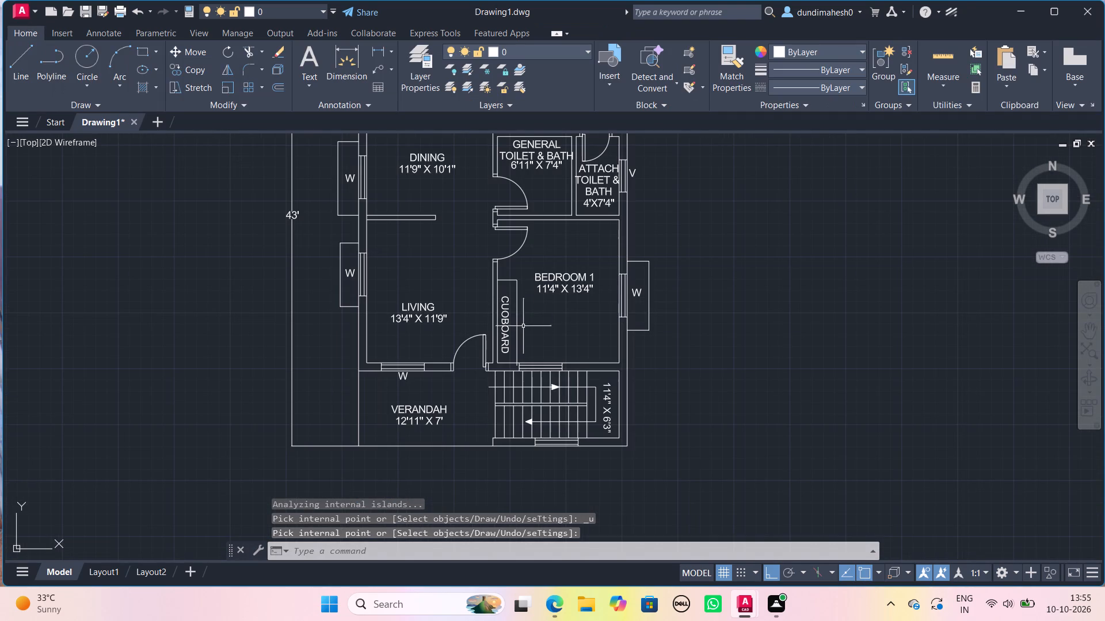
pyautogui.scroll(3, 524, 357)
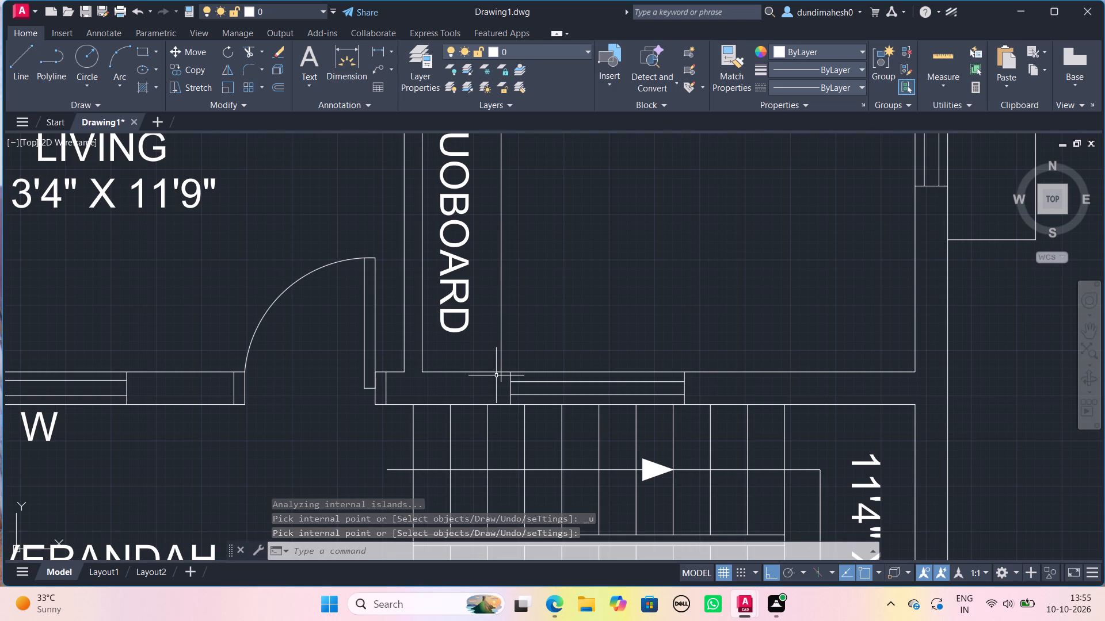
pyautogui.write('TRIM')
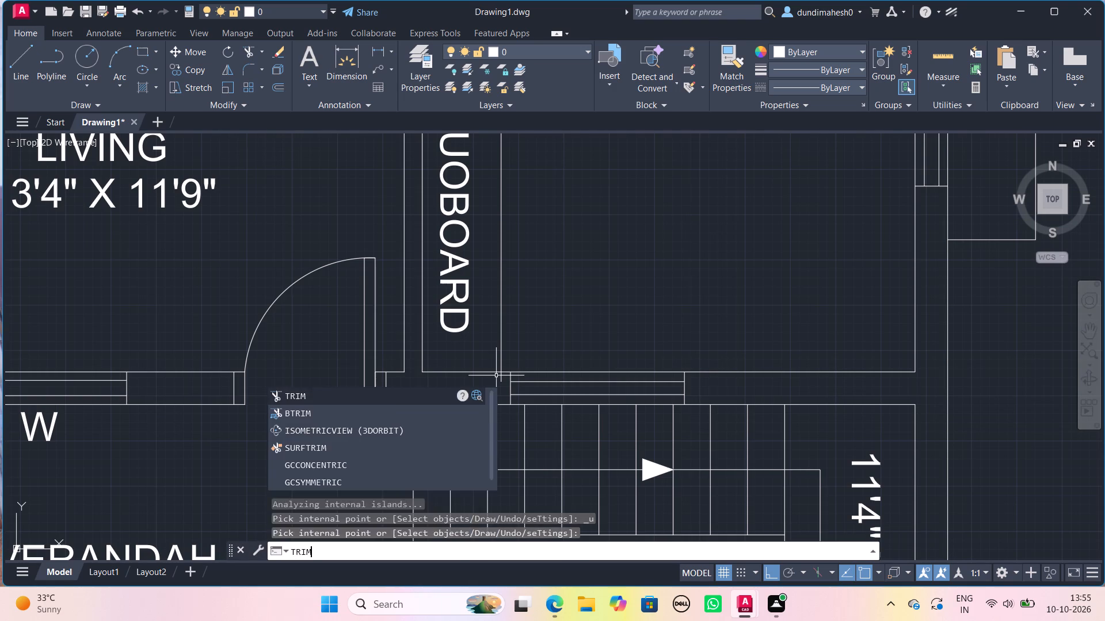
pyautogui.press('Return')
pyautogui.press('Return')
pyautogui.click(496, 375)
pyautogui.click(500, 377)
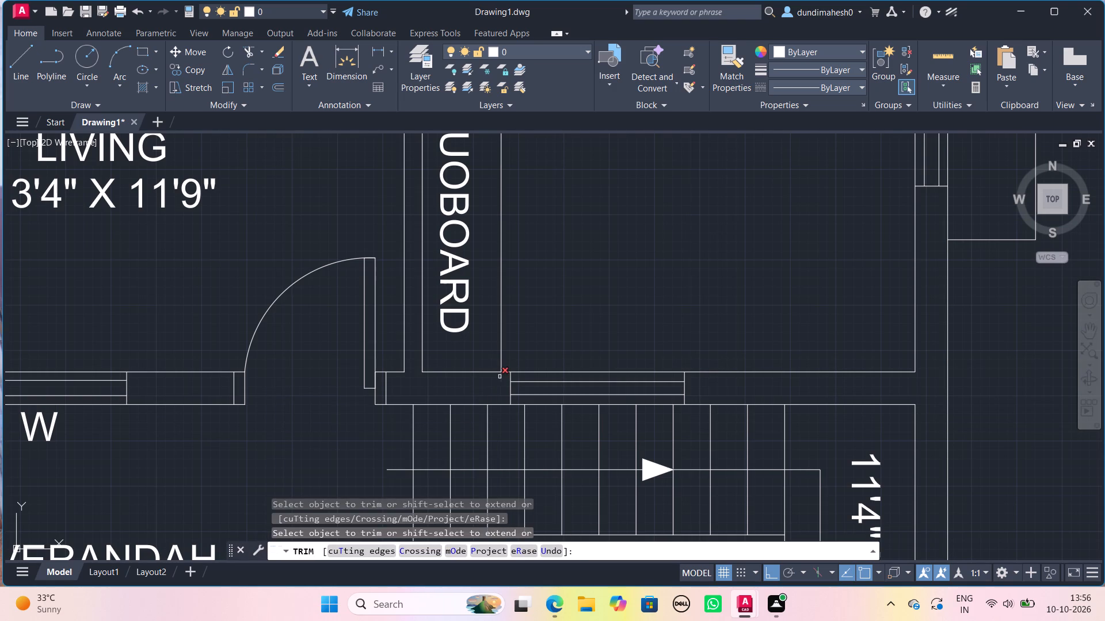
pyautogui.scroll(-2, 500, 377)
pyautogui.press('Escape')
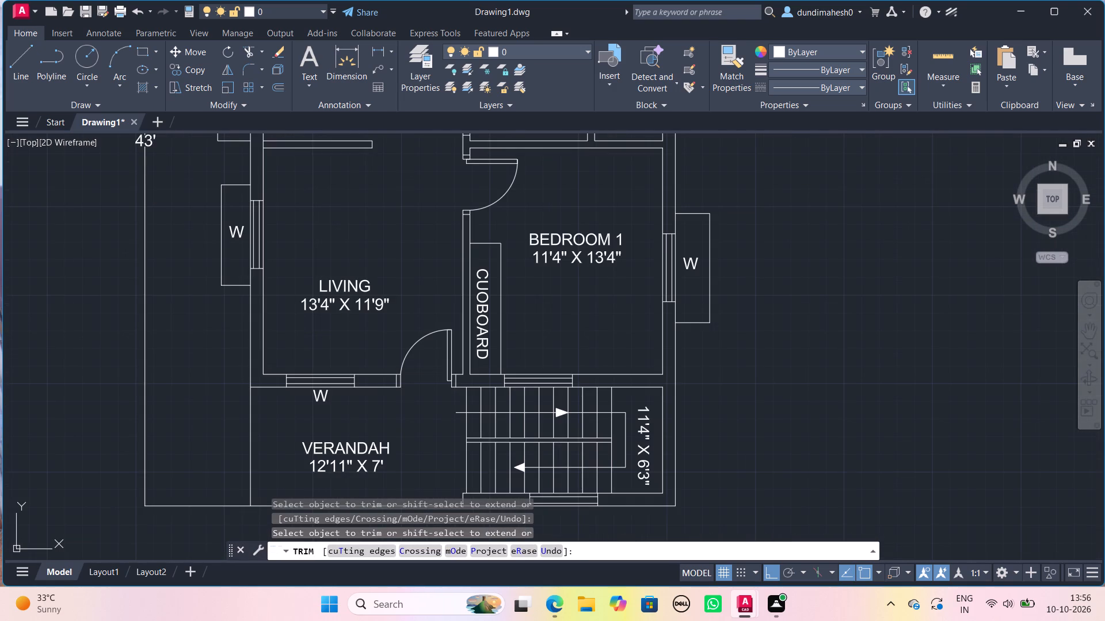
# Hatch the cupboard in Bedroom 1 with the AR-HBONE pattern at scale 1.
pyautogui.press('h')
pyautogui.press('Return')
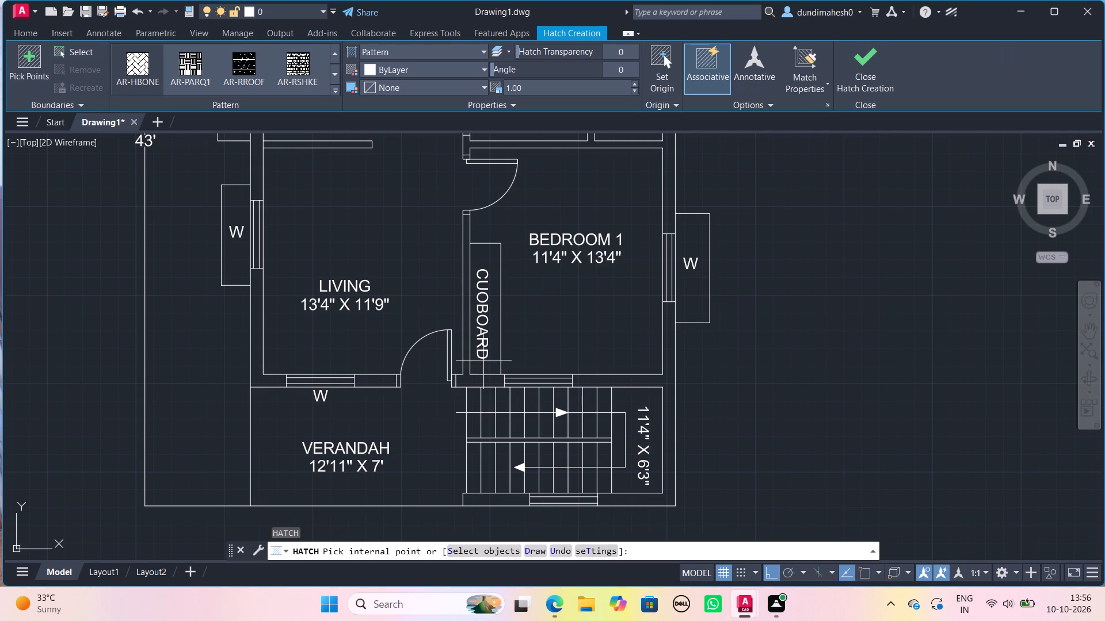
pyautogui.click(491, 367)
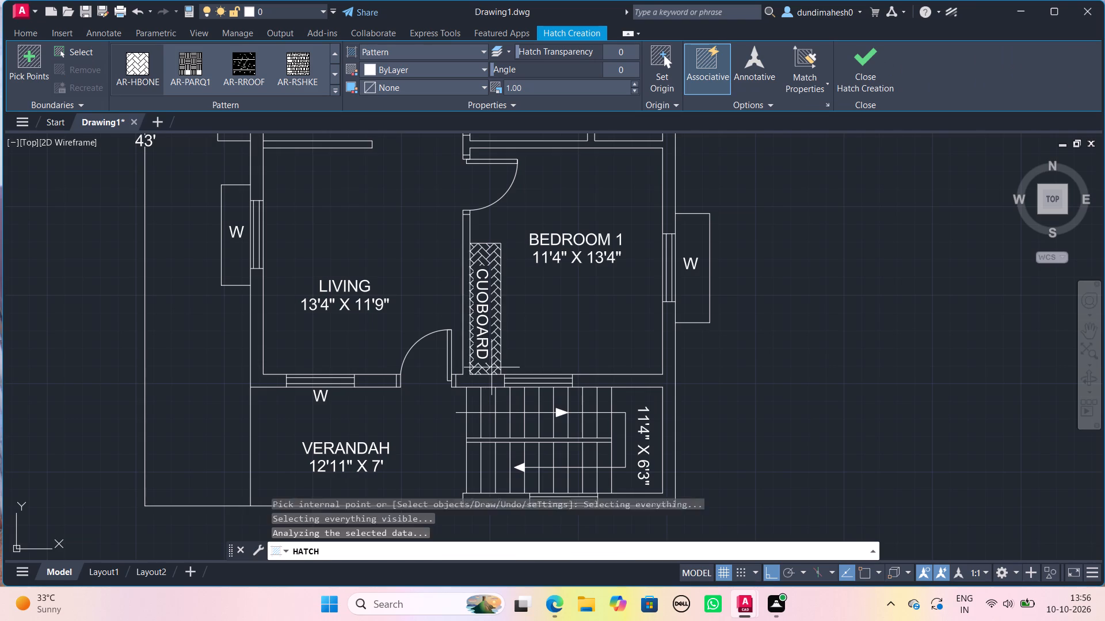
pyautogui.scroll(-2, 491, 367)
pyautogui.press('Escape')
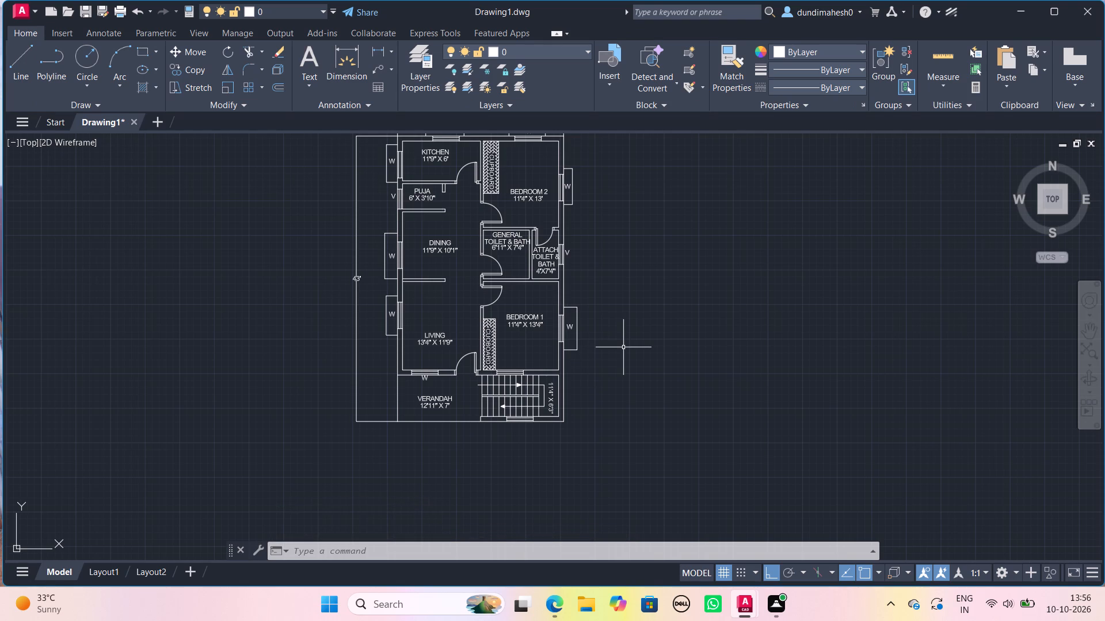
# Place a centre-justified text label D at the kitchen door opening, 8" high with 0 rotation.
pyautogui.moveTo(475, 219); pyautogui.dragTo(471, 328, button='middle')
pyautogui.scroll(1, 471, 328)
pyautogui.write('DT')
pyautogui.press('space')
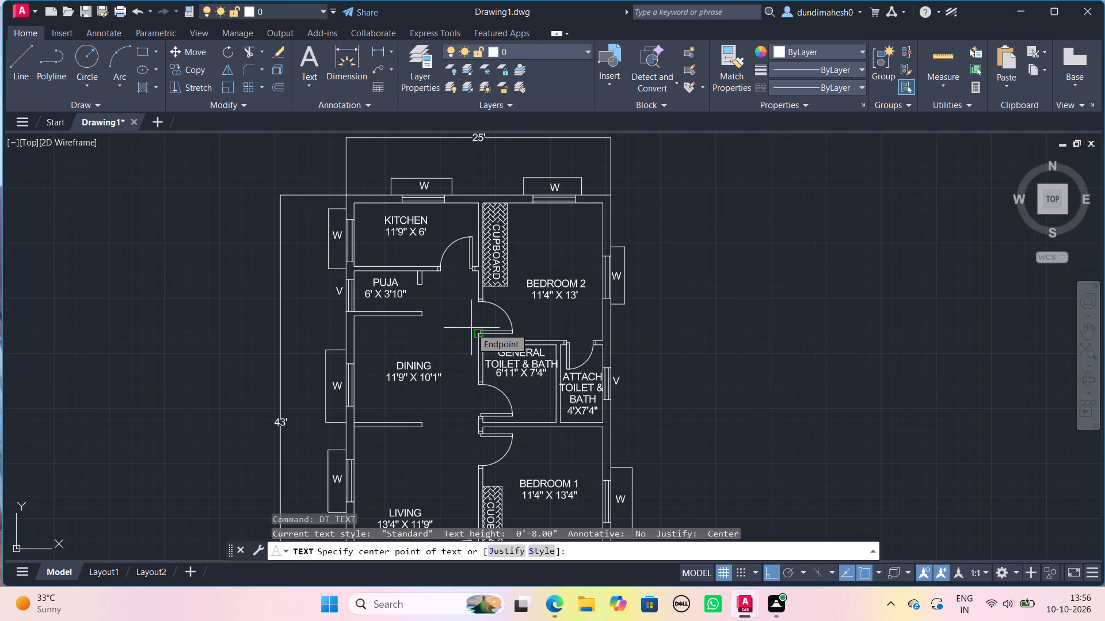
pyautogui.click(507, 556)
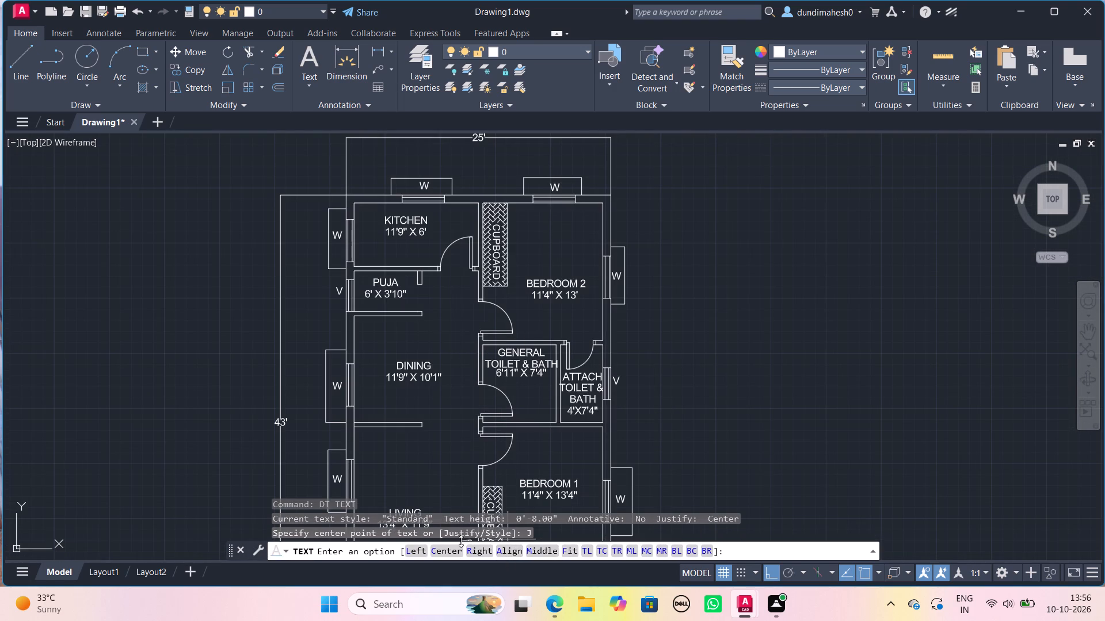
pyautogui.click(455, 554)
pyautogui.scroll(2, 436, 394)
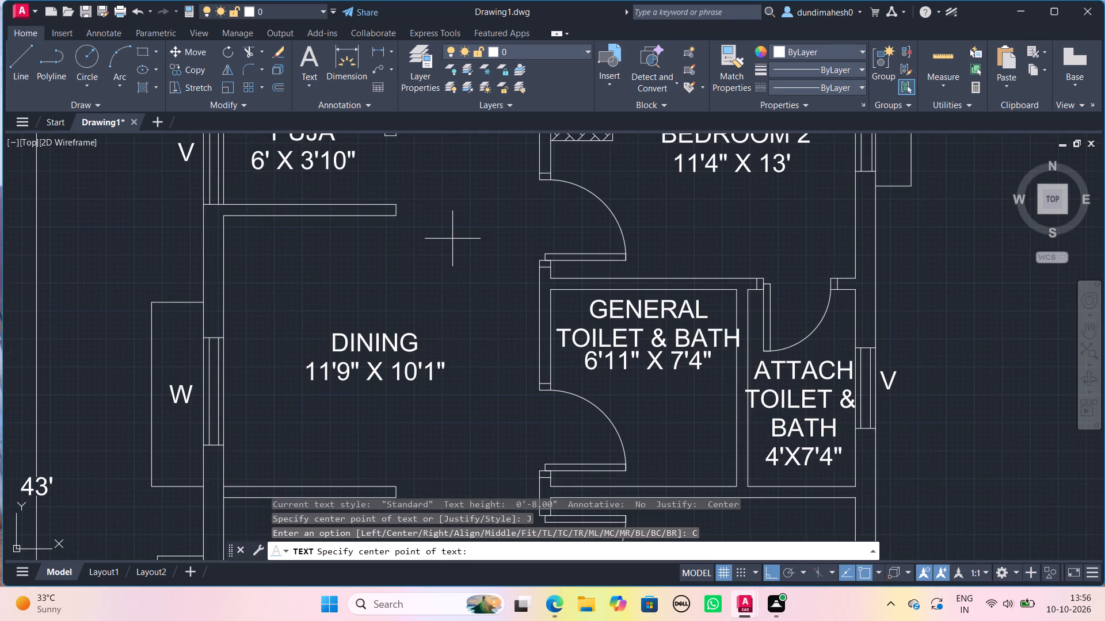
pyautogui.moveTo(453, 237); pyautogui.dragTo(468, 587, button='middle')
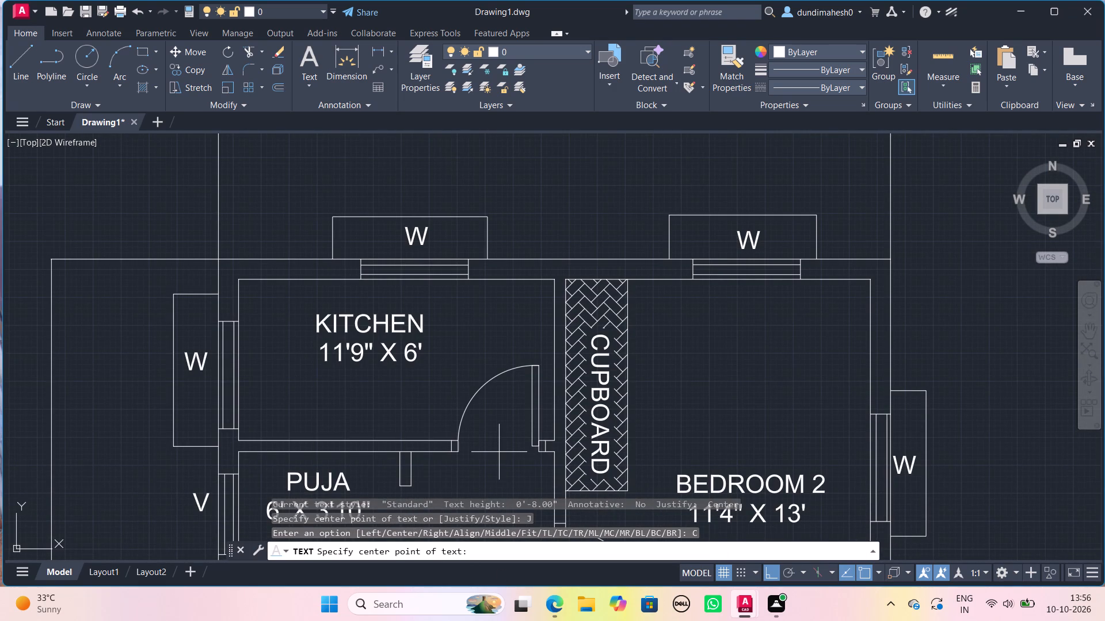
pyautogui.click(499, 452)
pyautogui.press('space')
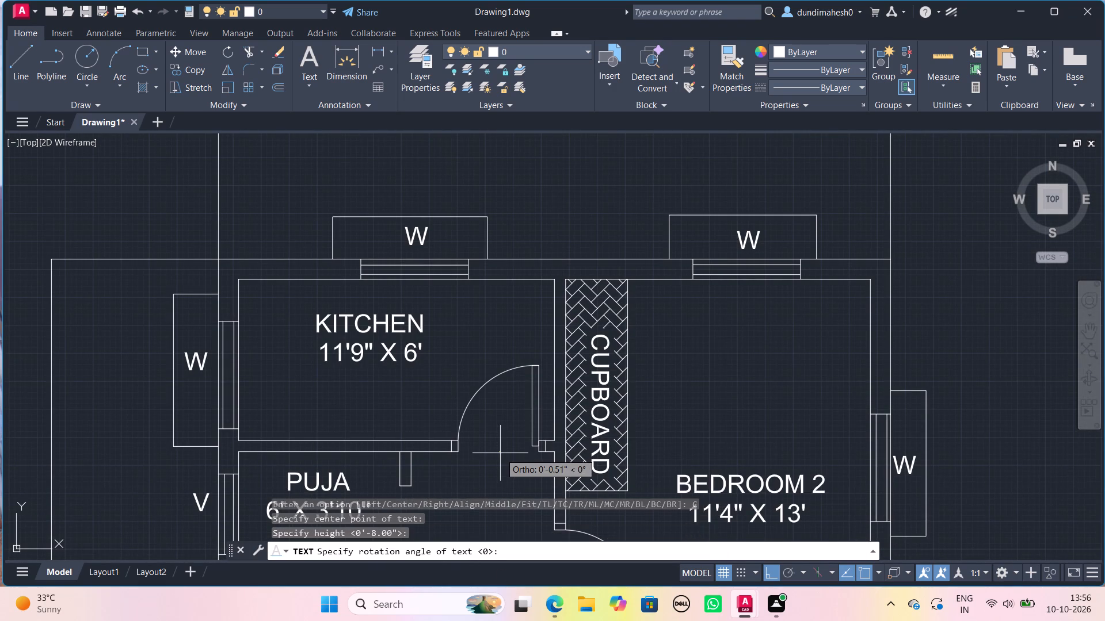
pyautogui.press('space')
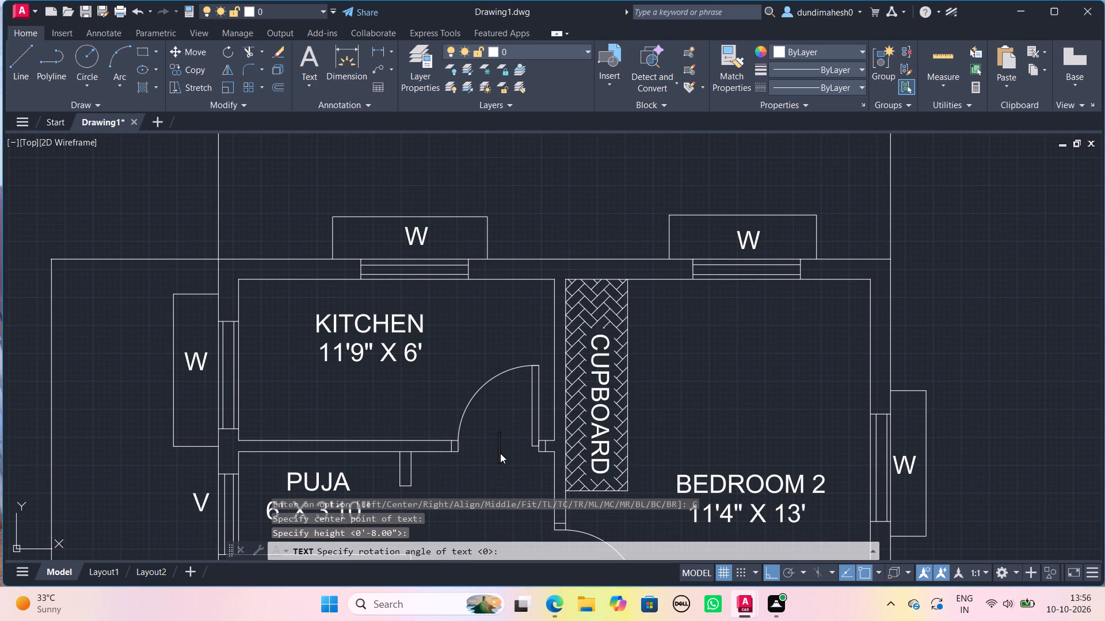
pyautogui.press('d')
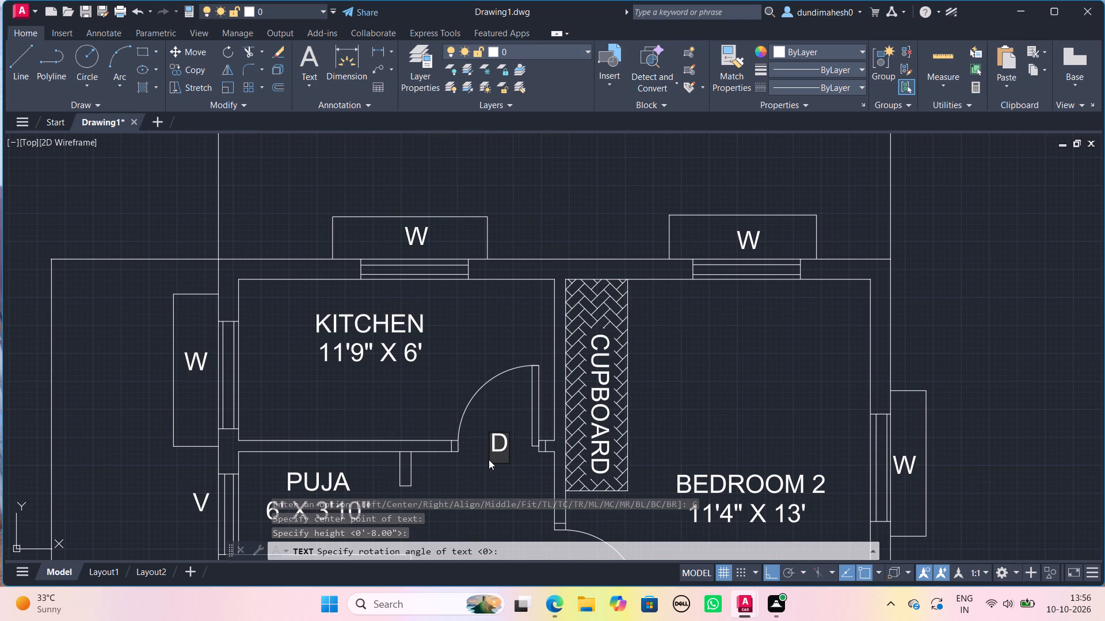
# Add D labels at the Puja room opening and at the Bedroom 2 door beside the dining area.
pyautogui.moveTo(441, 431); pyautogui.dragTo(420, 332, button='middle')
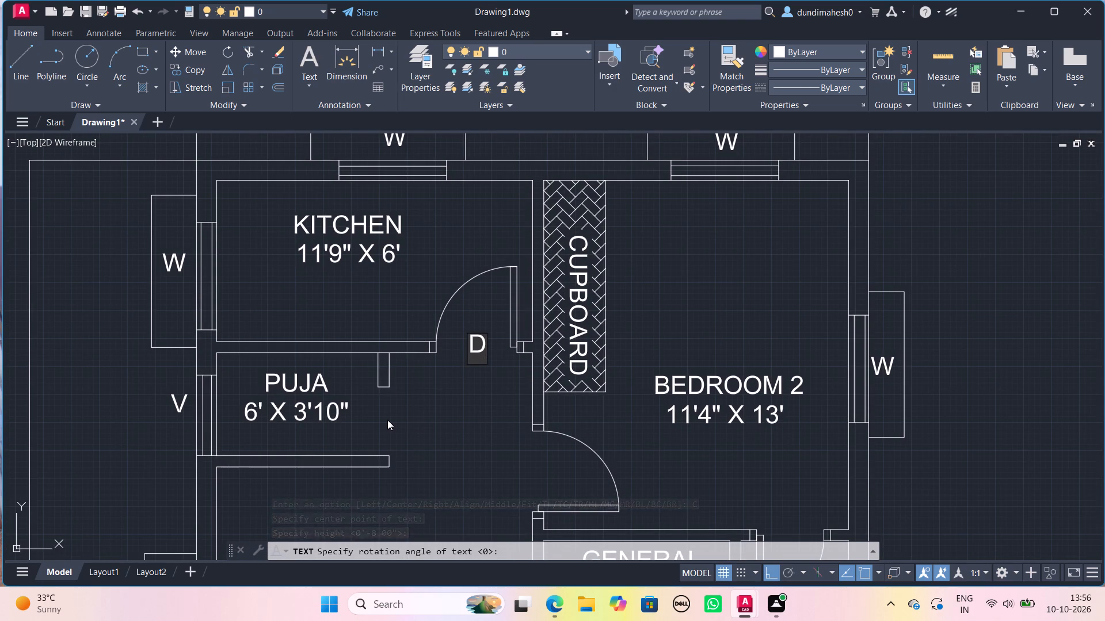
pyautogui.click(387, 420)
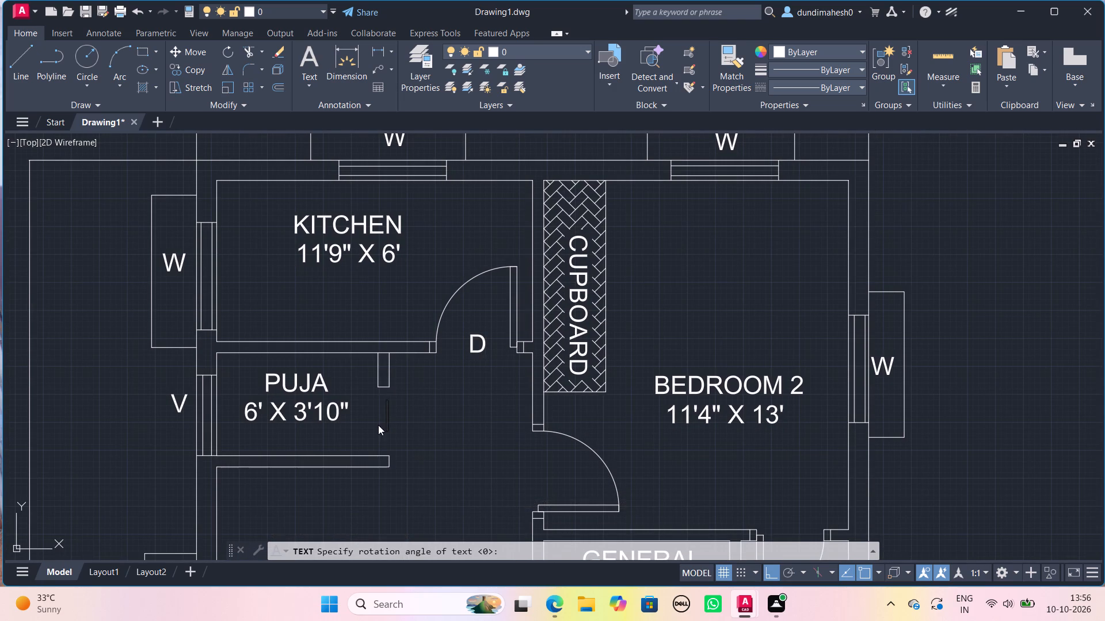
pyautogui.click(383, 427)
pyautogui.press('d')
pyautogui.click(543, 475)
pyautogui.press('d')
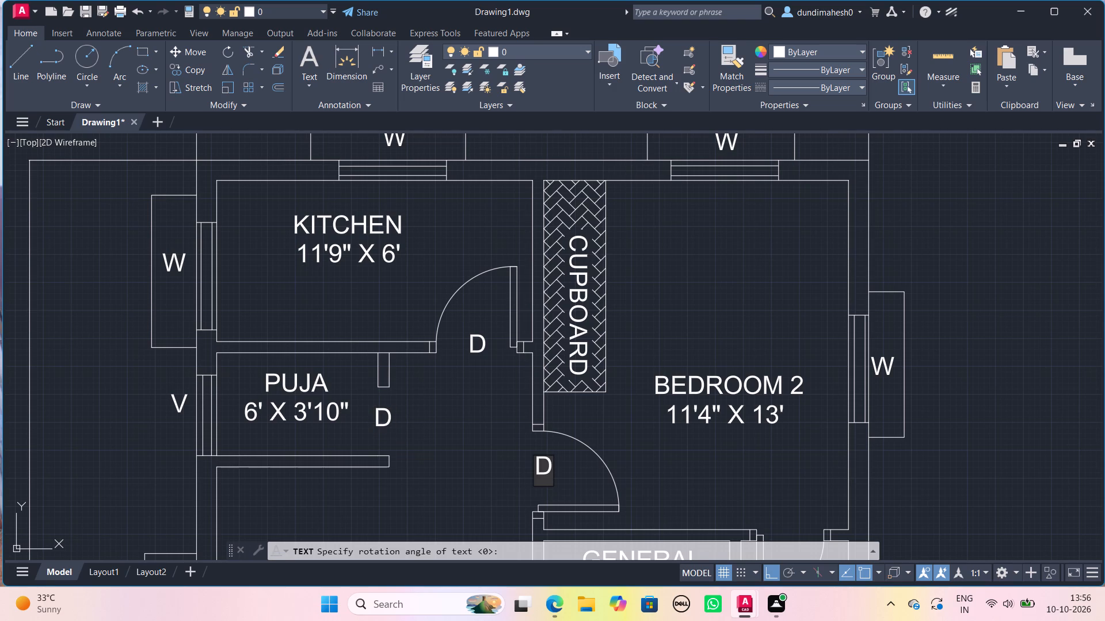
# Add D labels at the General Toilet & Bath door and at the Bedroom 1 door.
pyautogui.scroll(-1, 544, 476)
pyautogui.scroll(-4, 549, 379)
pyautogui.moveTo(559, 440); pyautogui.dragTo(541, 419, button='middle')
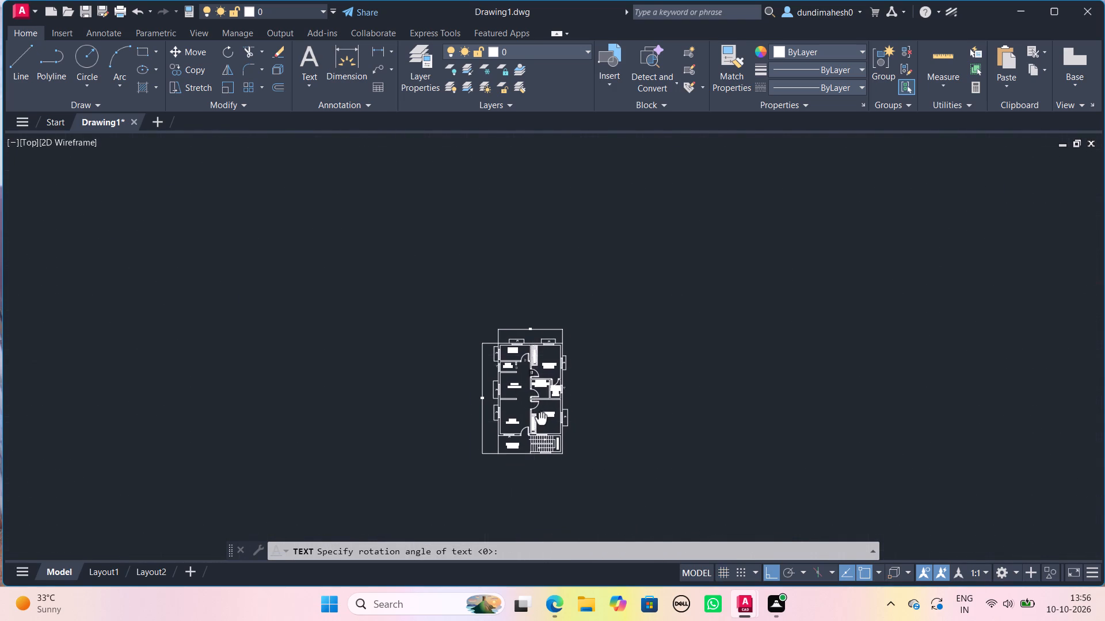
pyautogui.moveTo(541, 419); pyautogui.dragTo(541, 415, button='middle')
pyautogui.scroll(4, 543, 398)
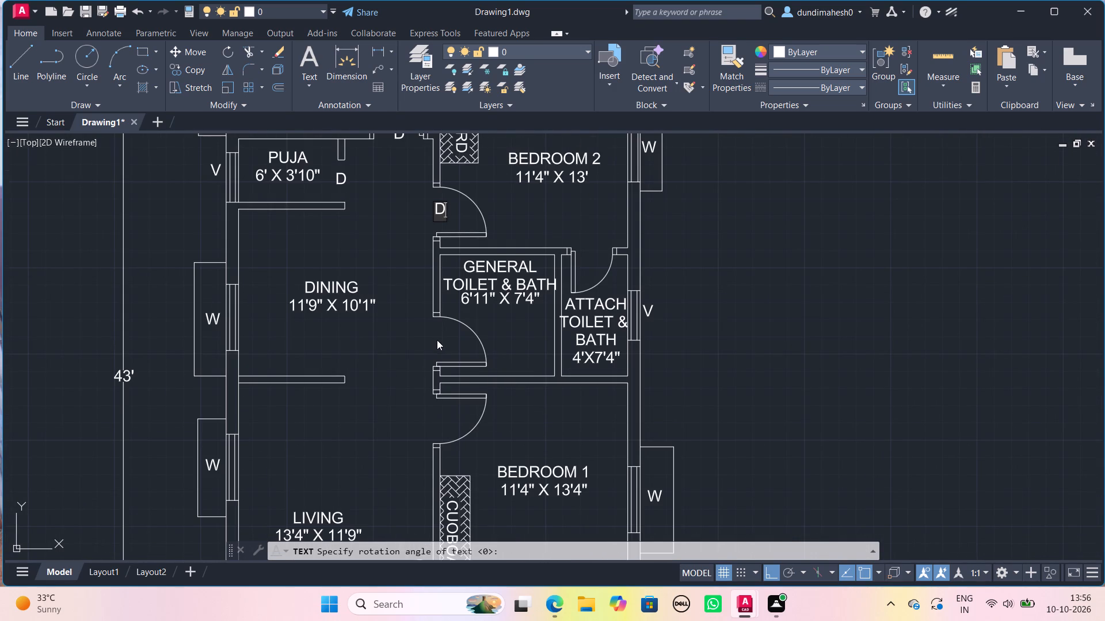
pyautogui.click(439, 341)
pyautogui.press('d')
pyautogui.click(436, 421)
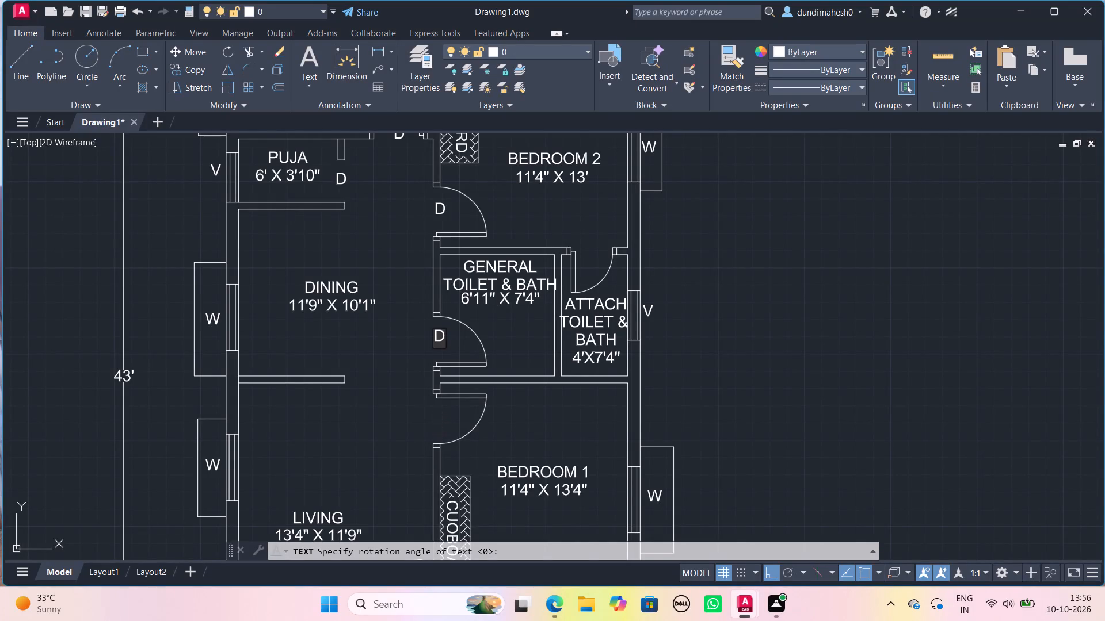
pyautogui.press('d')
# Add a D label at the door between Living and Verandah and finish the text command.
pyautogui.scroll(-2, 435, 421)
pyautogui.moveTo(432, 457); pyautogui.dragTo(415, 382, button='middle')
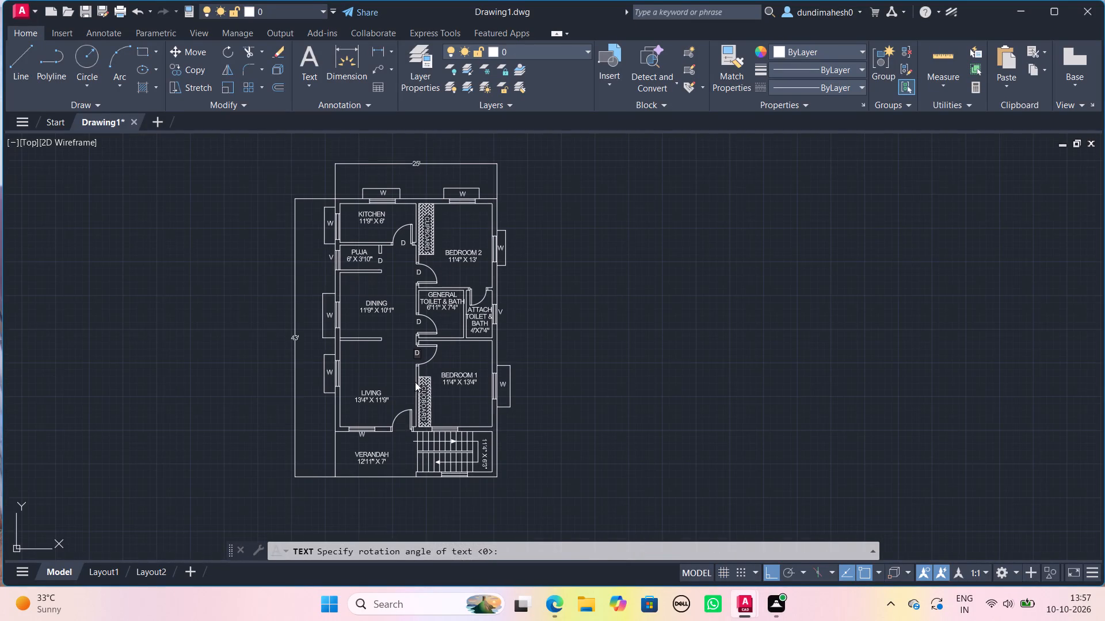
pyautogui.scroll(3, 407, 421)
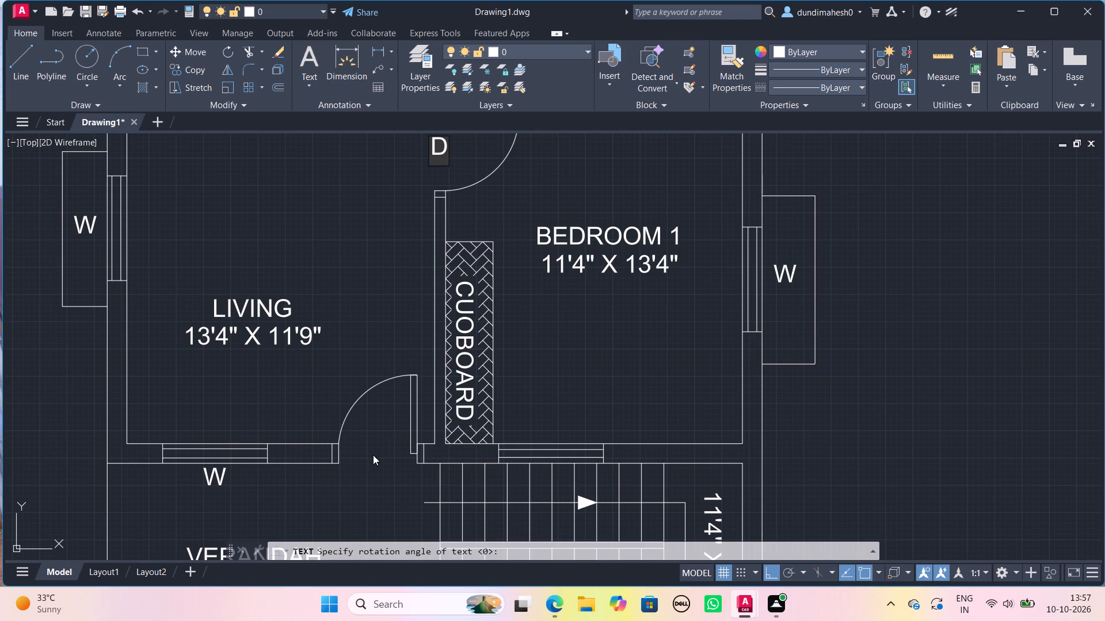
pyautogui.click(373, 455)
pyautogui.click(378, 460)
pyautogui.press('d')
pyautogui.scroll(-2, 378, 460)
pyautogui.press('Return')
pyautogui.press('Return')
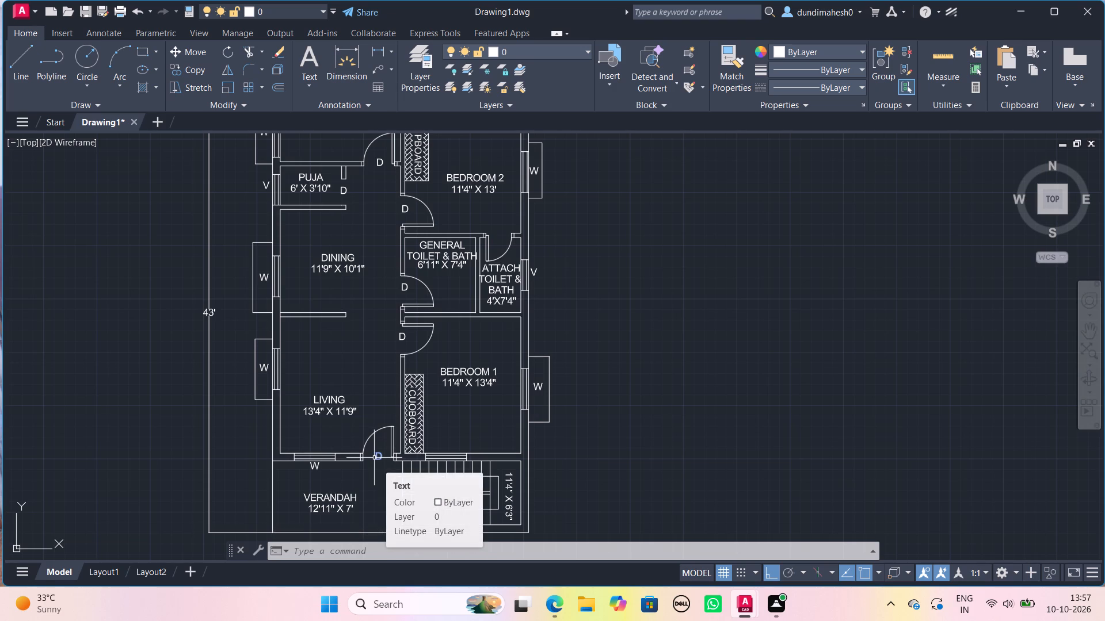
# Place a centred text label D, 8" high with 0 rotation, at the Attach Toilet & Bath door.
pyautogui.press('space')
pyautogui.scroll(2, 501, 166)
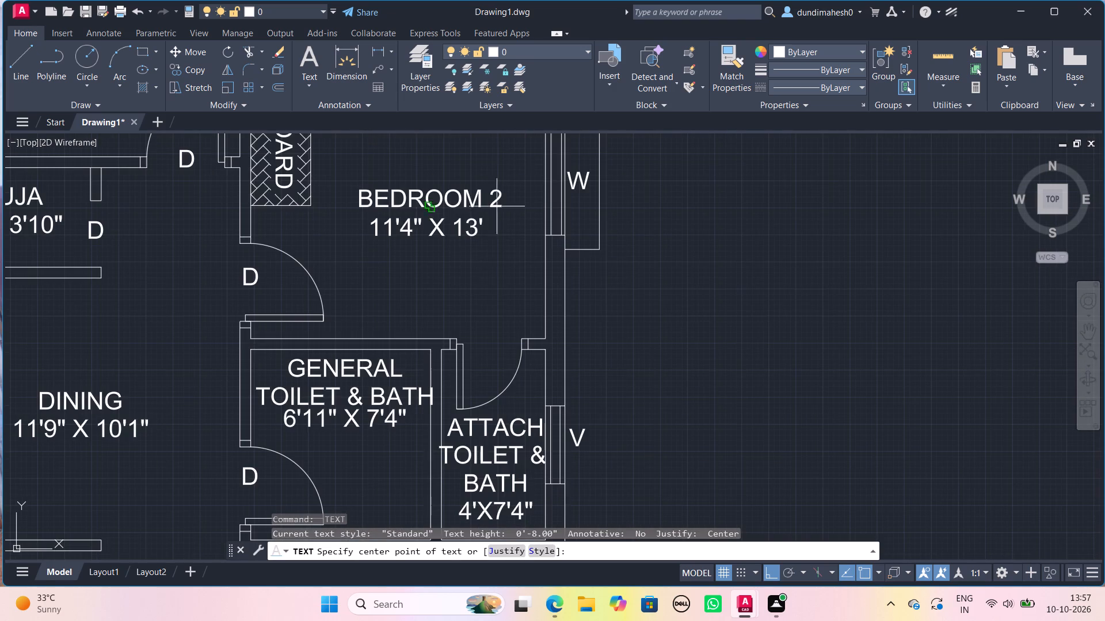
pyautogui.scroll(1, 485, 325)
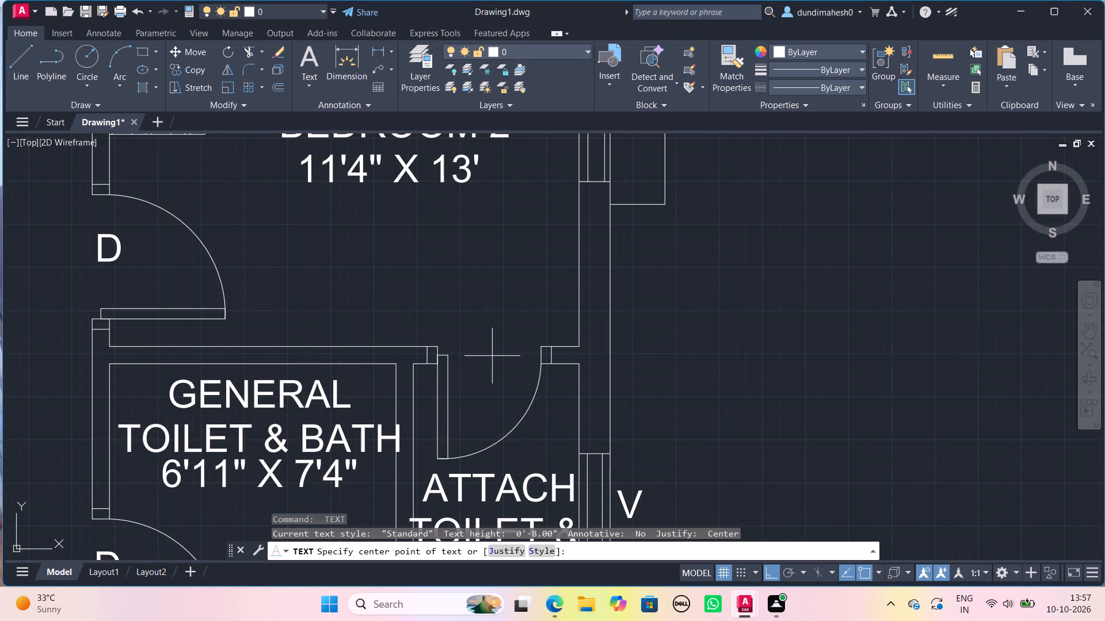
pyautogui.click(492, 356)
pyautogui.press('space')
pyautogui.press('space')
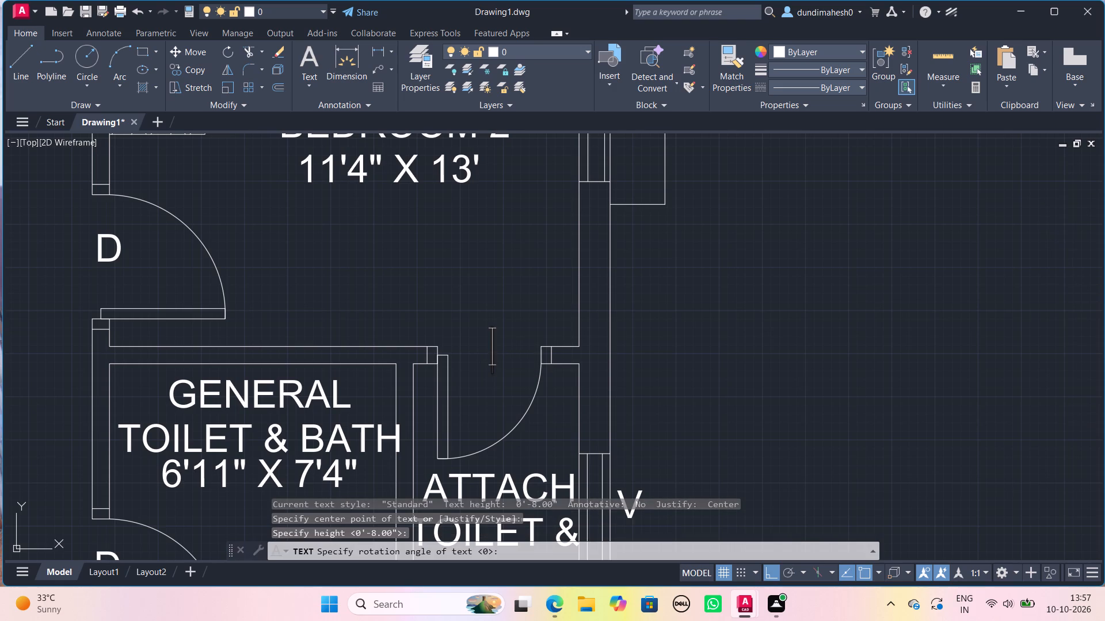
pyautogui.press('d')
pyautogui.press('Return')
pyautogui.press('Return')
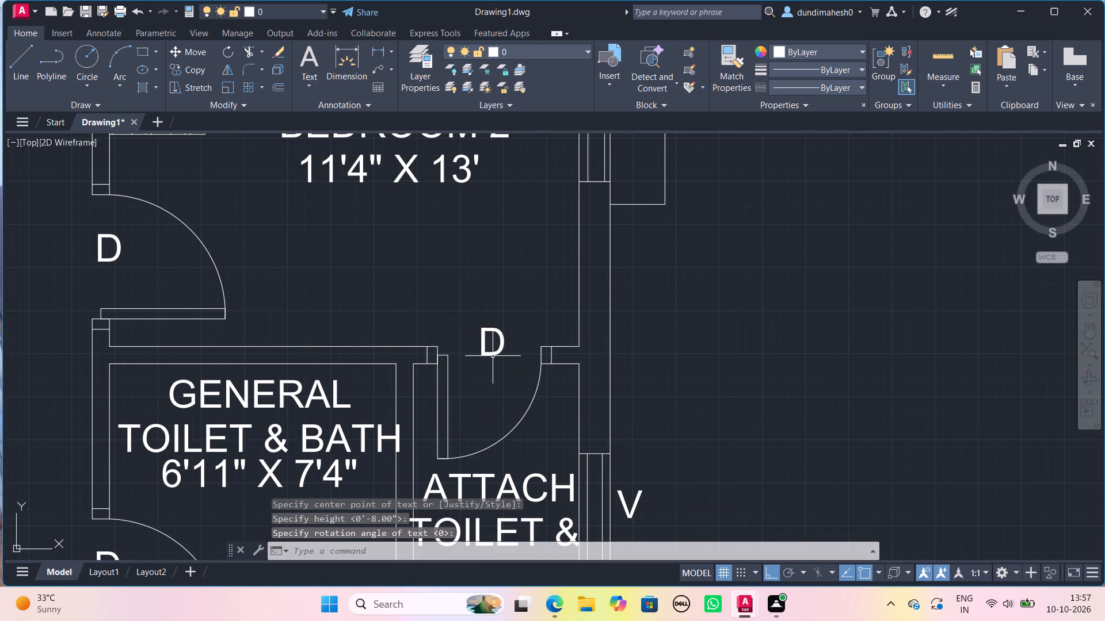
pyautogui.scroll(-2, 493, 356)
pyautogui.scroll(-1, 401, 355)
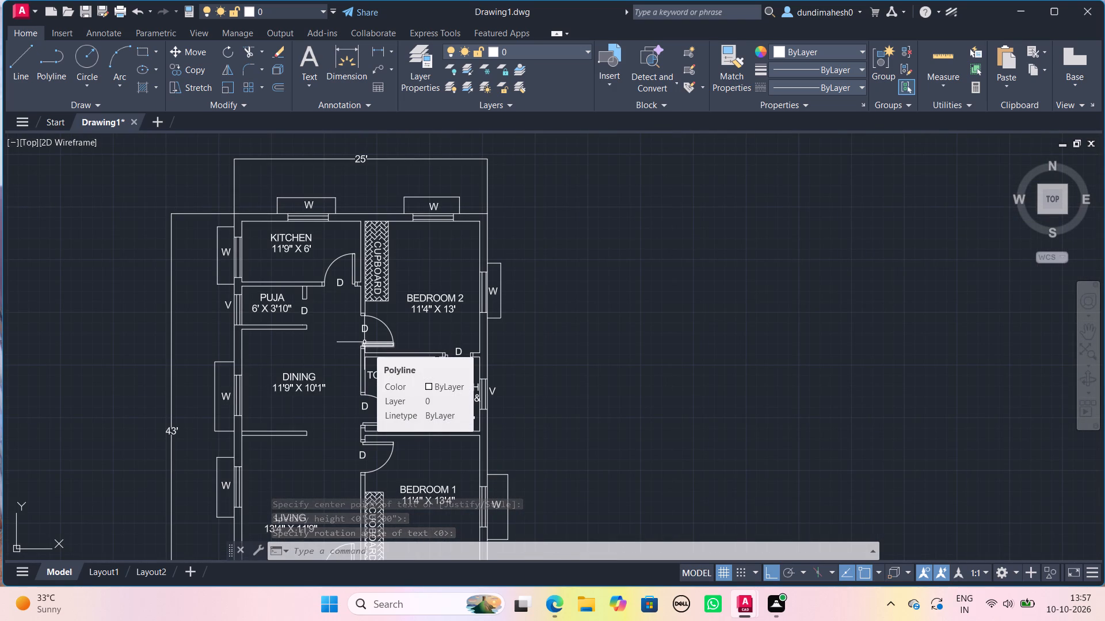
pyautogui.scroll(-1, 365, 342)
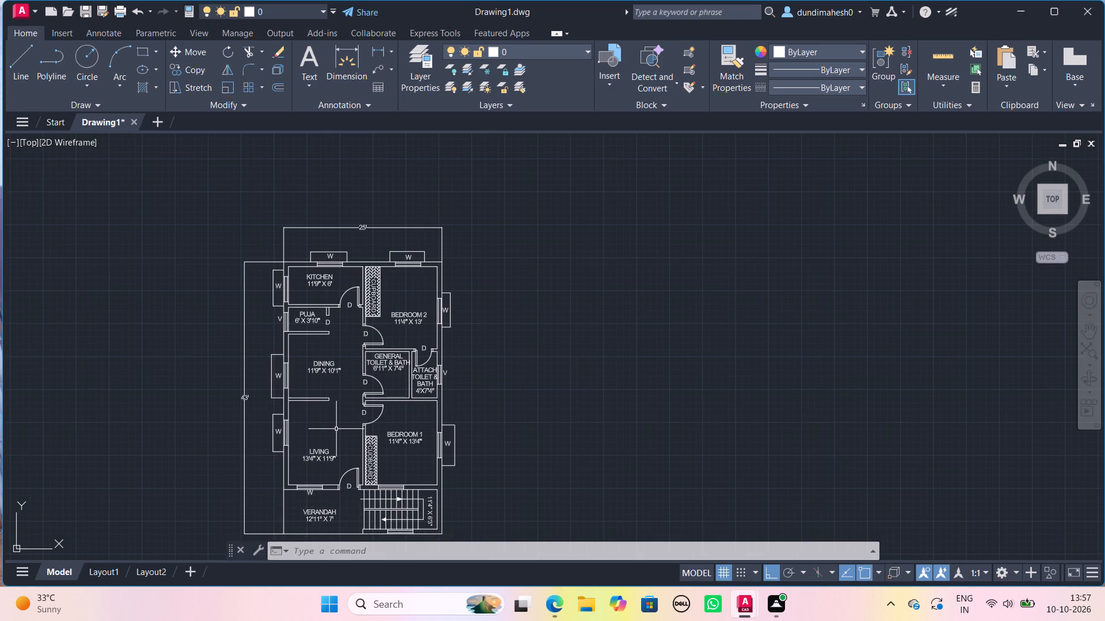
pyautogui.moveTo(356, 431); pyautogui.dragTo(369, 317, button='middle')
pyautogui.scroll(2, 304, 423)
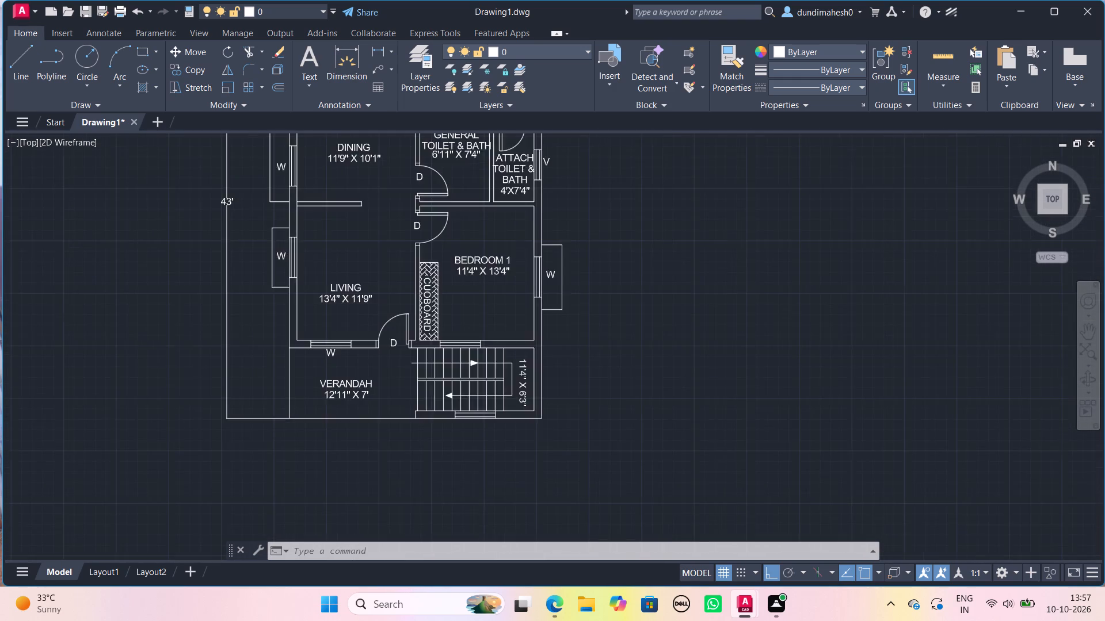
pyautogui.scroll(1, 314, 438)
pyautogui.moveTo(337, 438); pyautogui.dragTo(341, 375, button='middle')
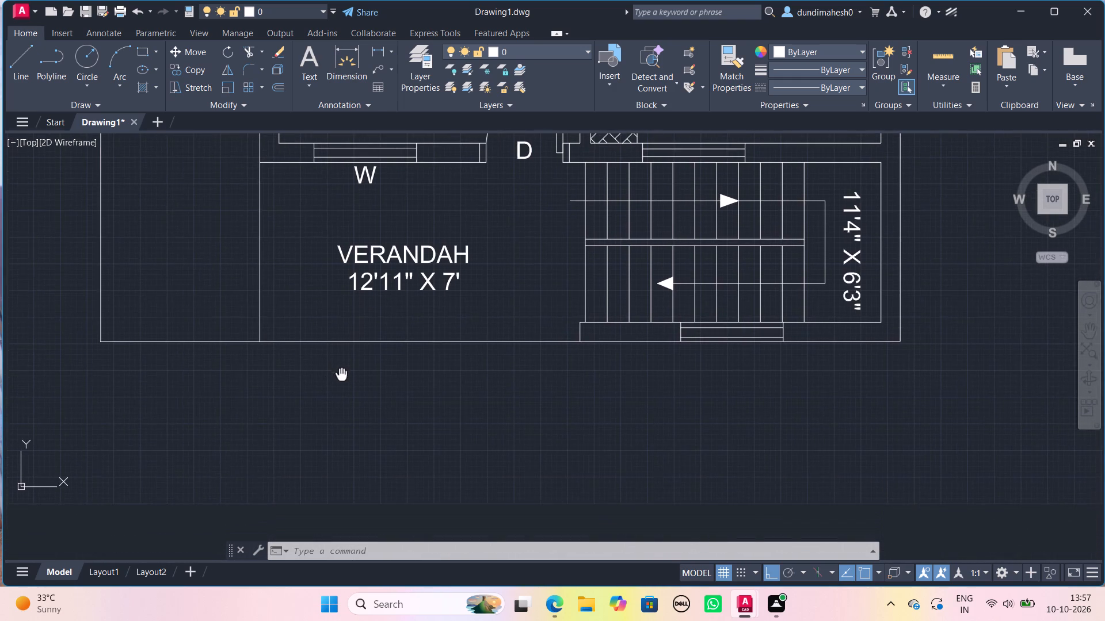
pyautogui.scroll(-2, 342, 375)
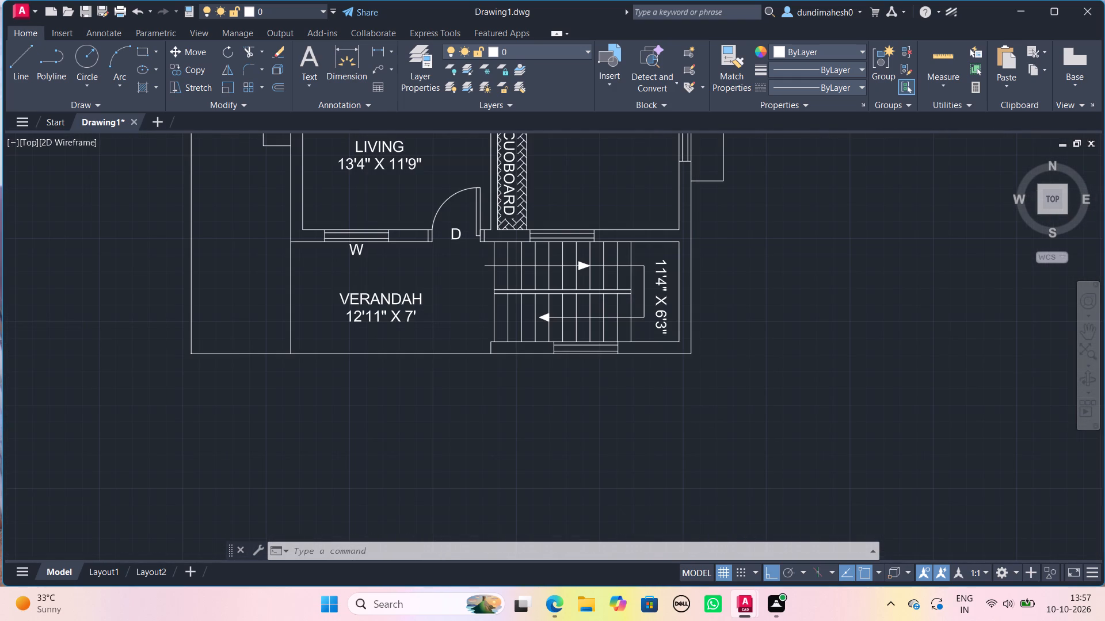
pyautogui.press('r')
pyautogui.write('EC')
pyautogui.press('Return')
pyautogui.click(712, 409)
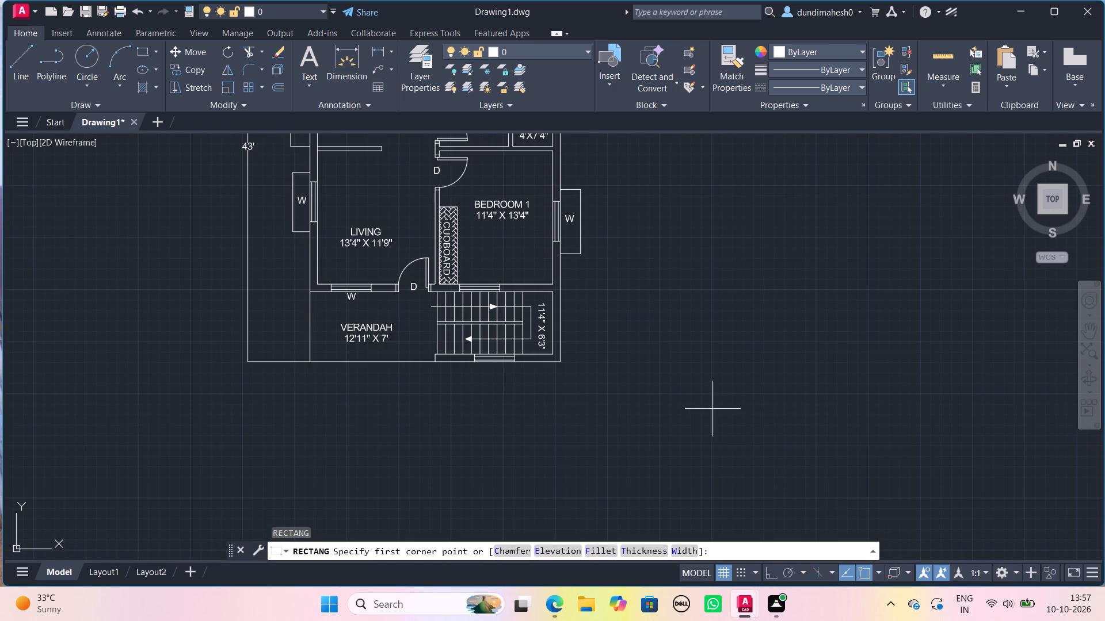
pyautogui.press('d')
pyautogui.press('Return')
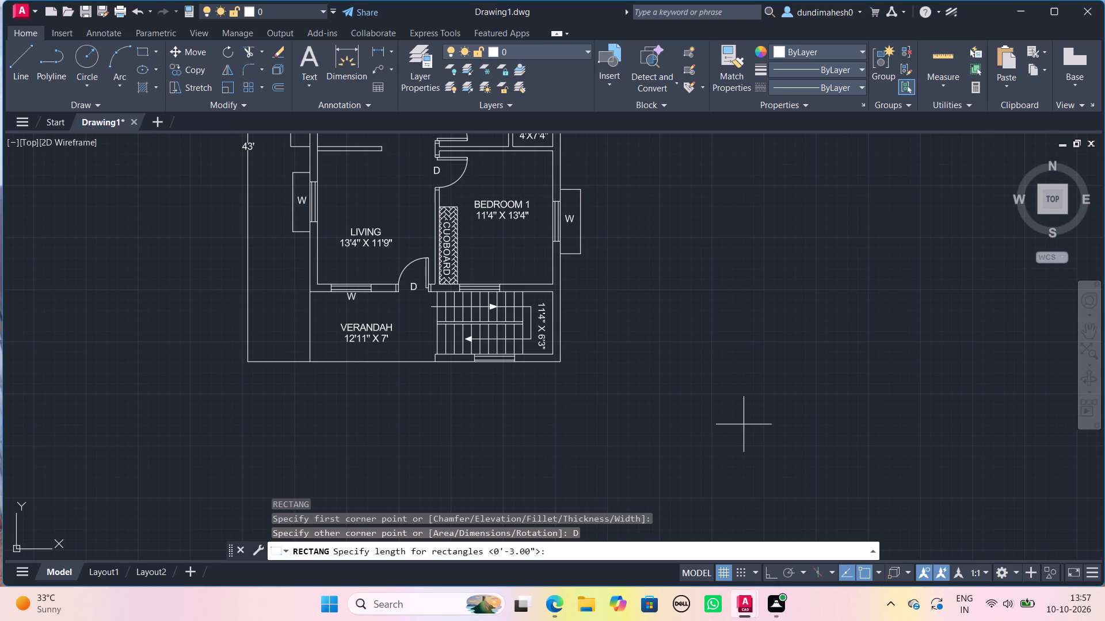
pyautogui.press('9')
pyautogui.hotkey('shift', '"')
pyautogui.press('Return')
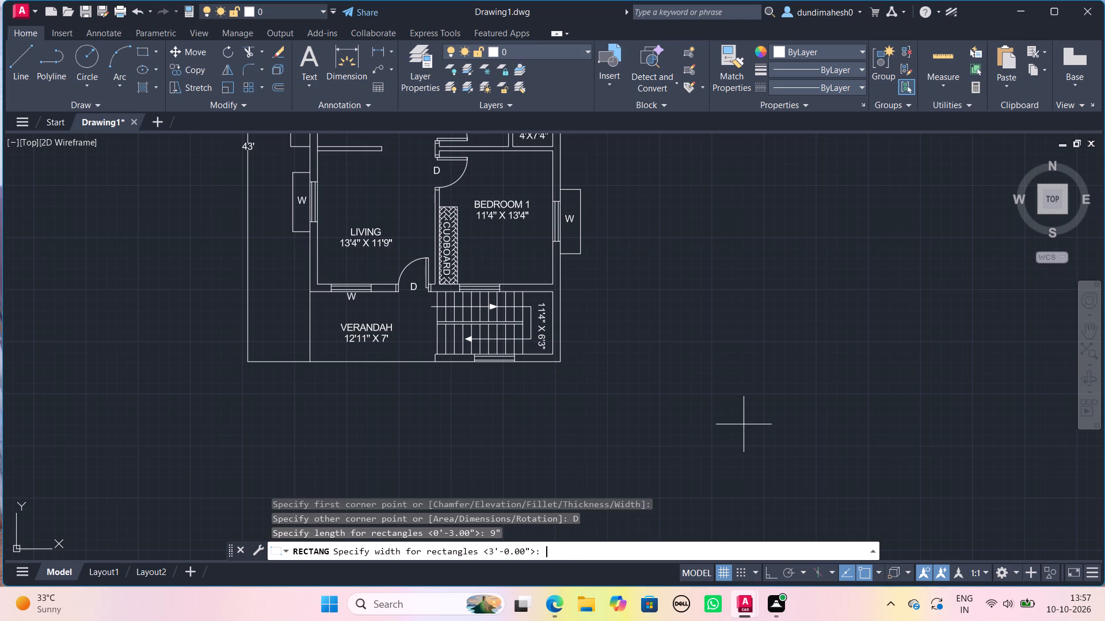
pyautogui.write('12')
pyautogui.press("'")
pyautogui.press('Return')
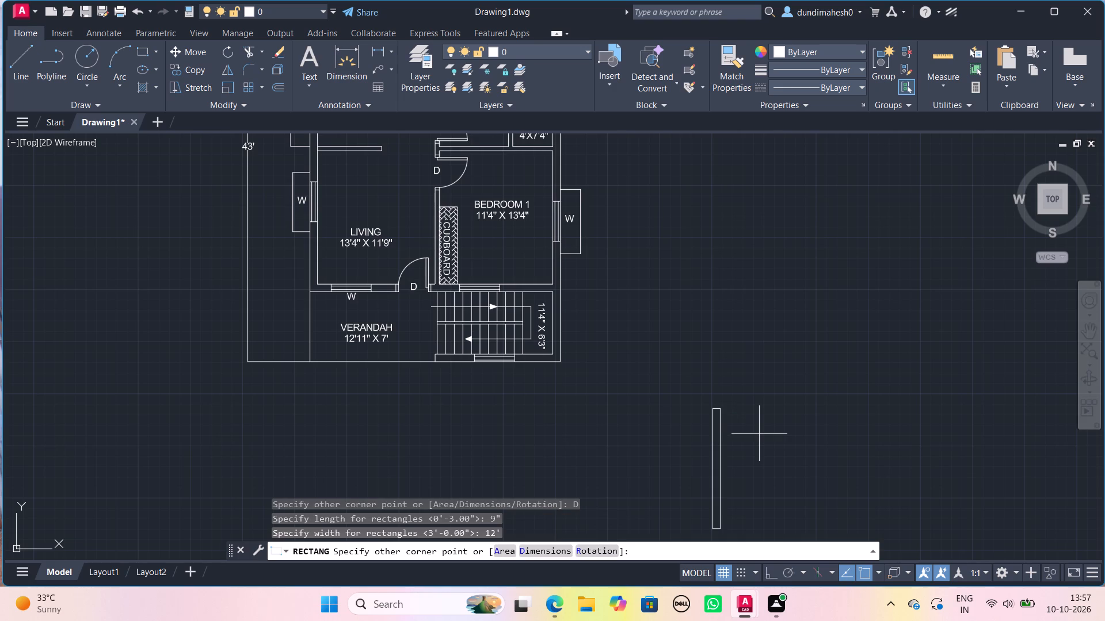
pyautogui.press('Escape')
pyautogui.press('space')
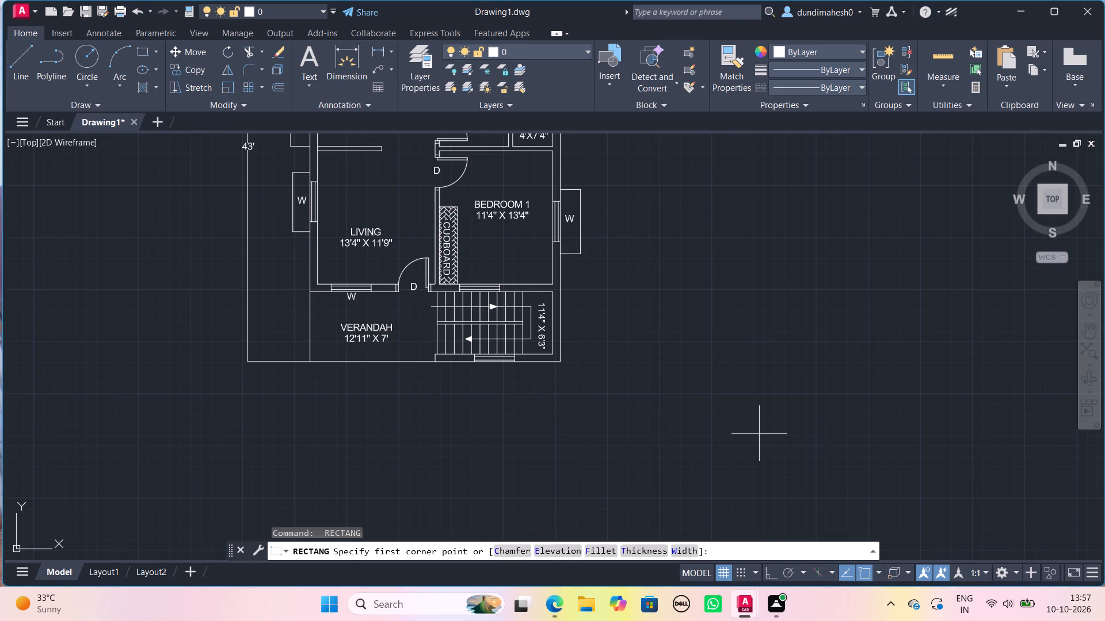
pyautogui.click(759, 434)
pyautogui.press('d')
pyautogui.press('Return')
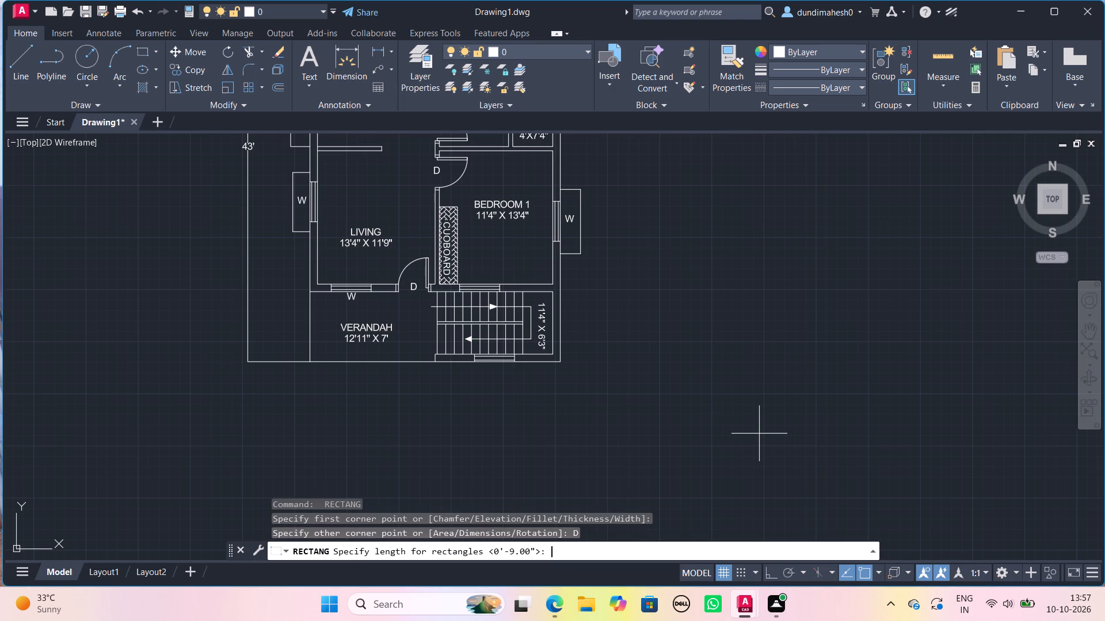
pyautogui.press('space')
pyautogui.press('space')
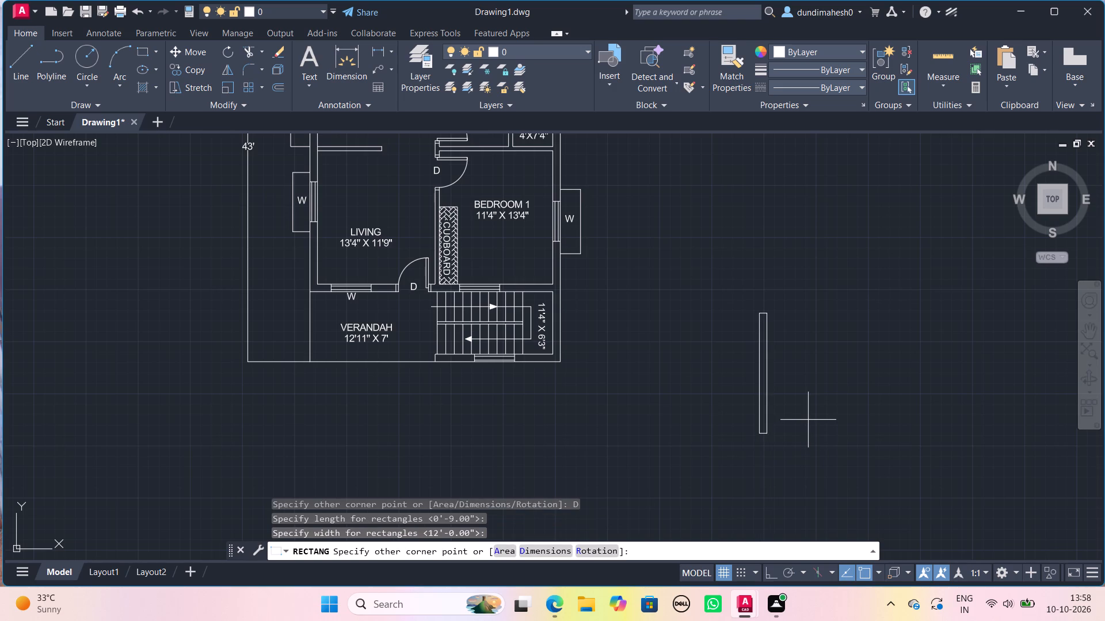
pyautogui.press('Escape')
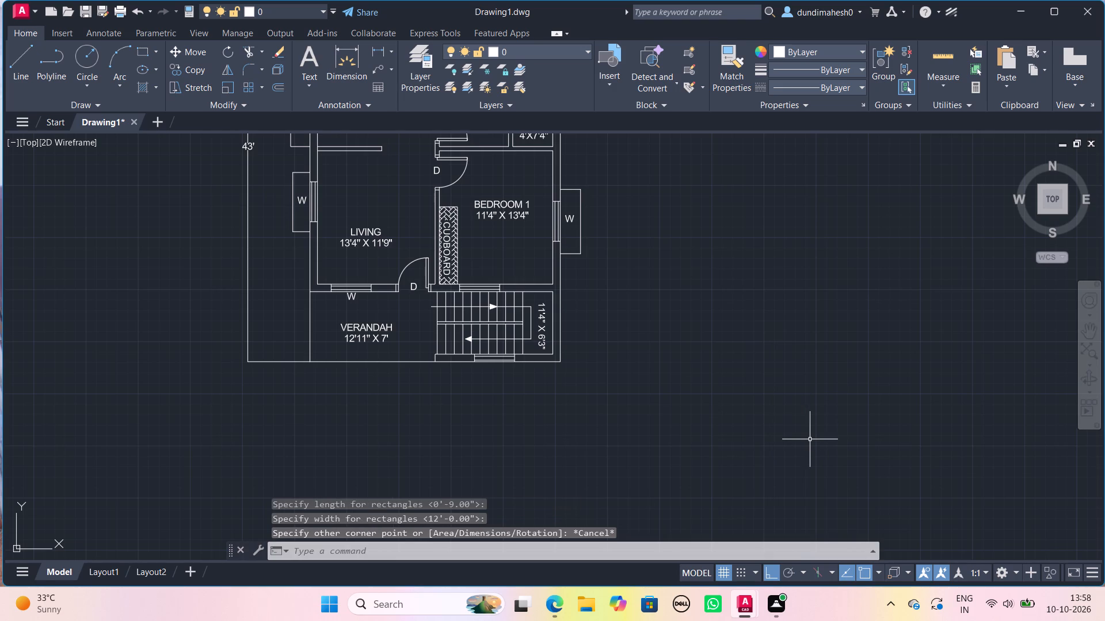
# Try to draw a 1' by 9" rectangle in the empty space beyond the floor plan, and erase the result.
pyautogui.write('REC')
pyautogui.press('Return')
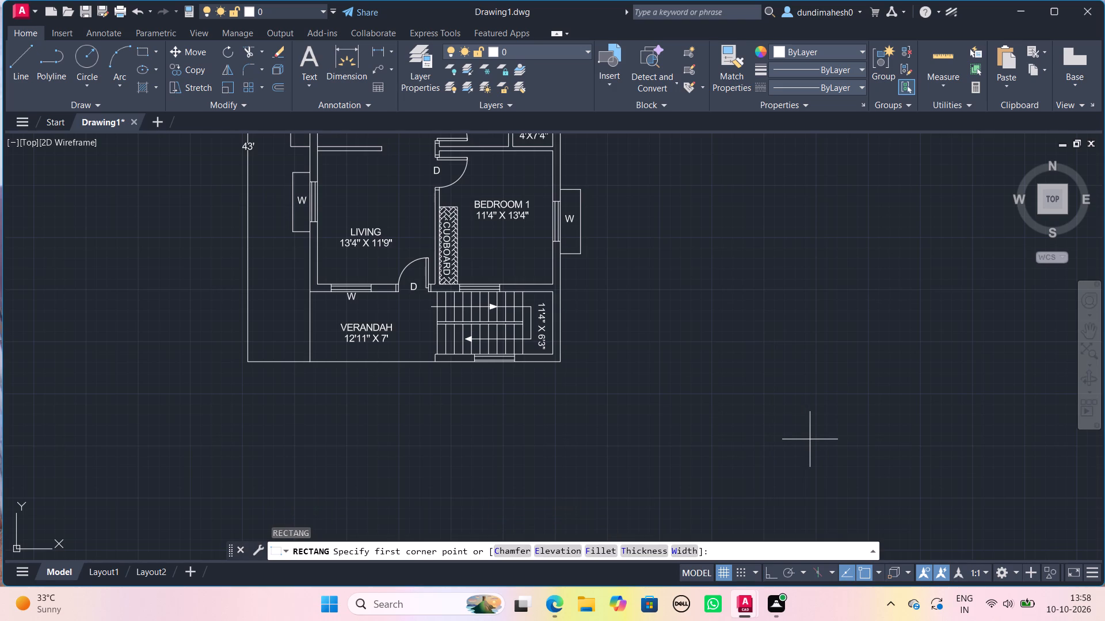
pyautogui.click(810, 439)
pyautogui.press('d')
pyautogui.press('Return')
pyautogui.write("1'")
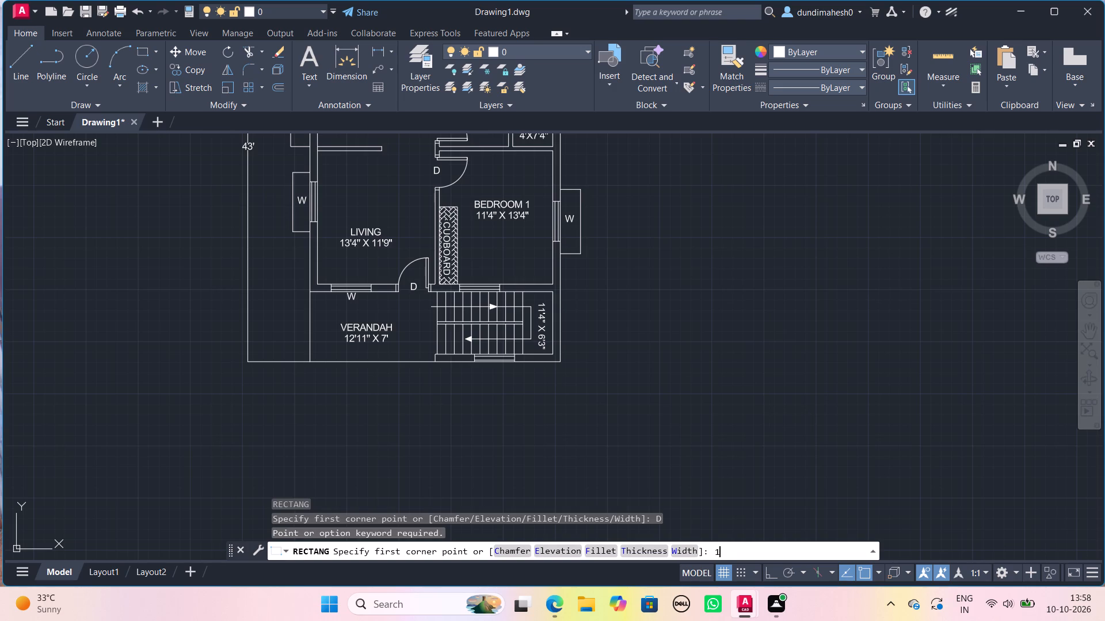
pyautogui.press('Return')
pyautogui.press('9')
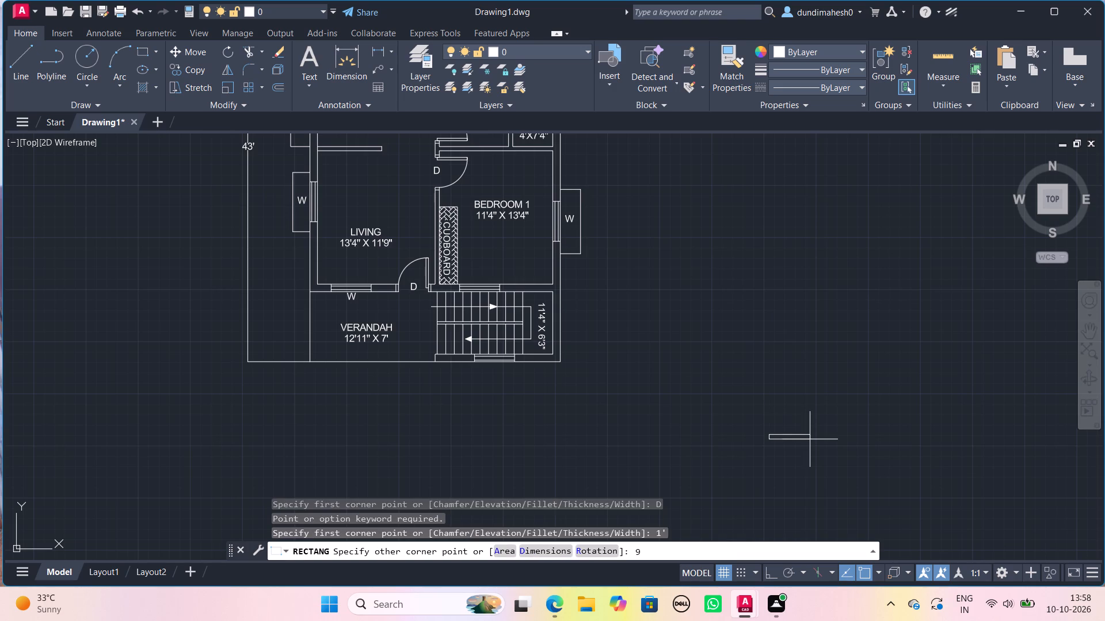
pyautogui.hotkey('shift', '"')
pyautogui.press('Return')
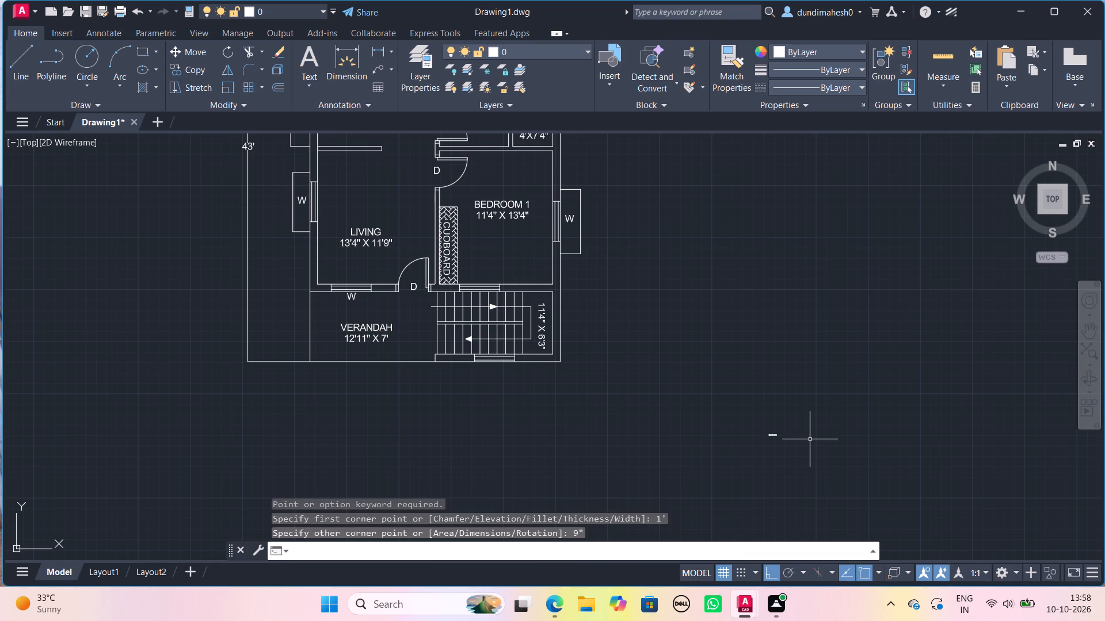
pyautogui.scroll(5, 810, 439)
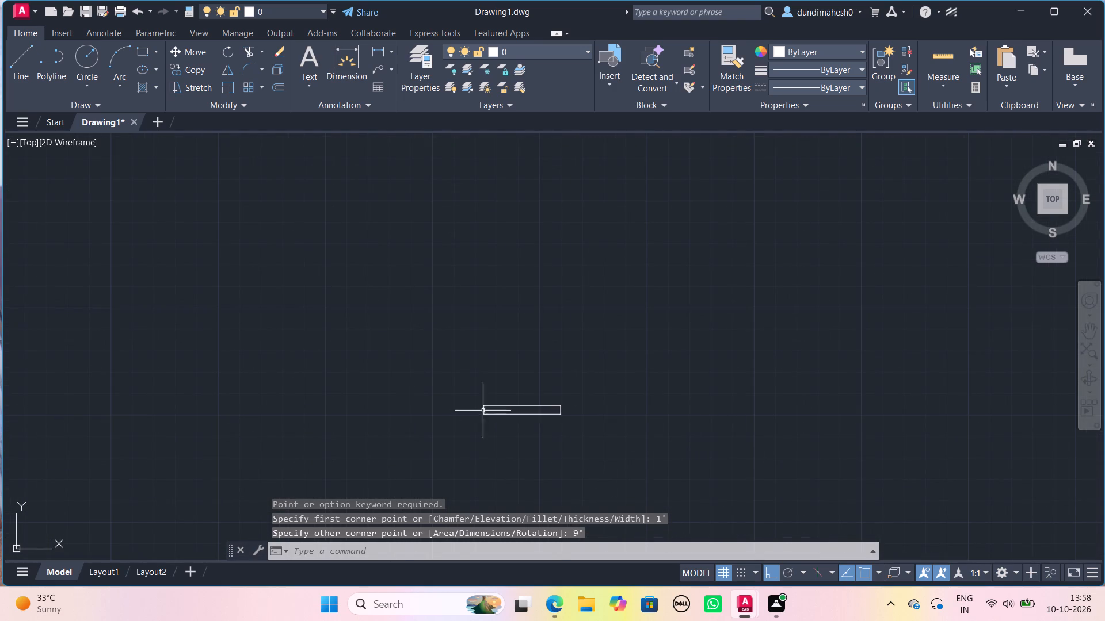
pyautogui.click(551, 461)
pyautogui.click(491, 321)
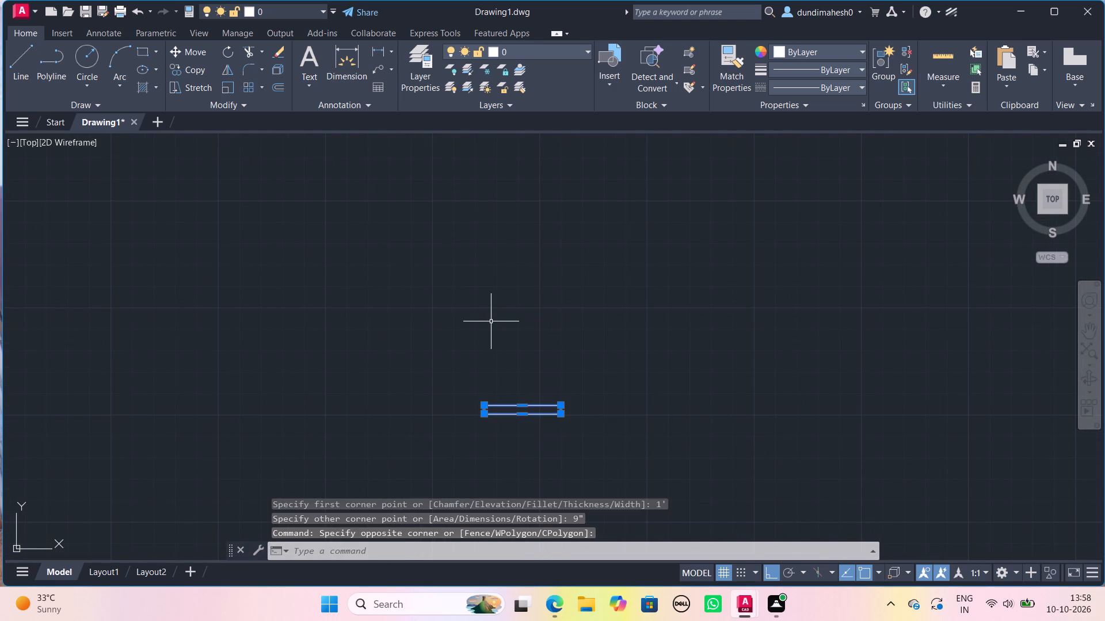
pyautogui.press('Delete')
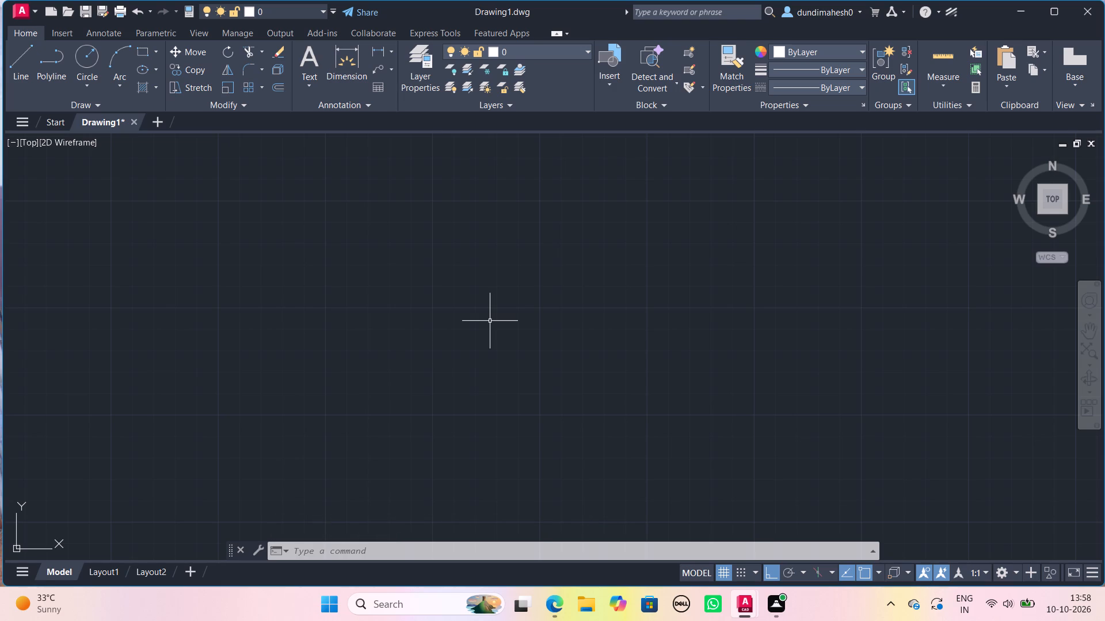
# Draw a rectangle with length 1' and width 9" in the empty space outside the floor plan.
pyautogui.write('REC')
pyautogui.press('Return')
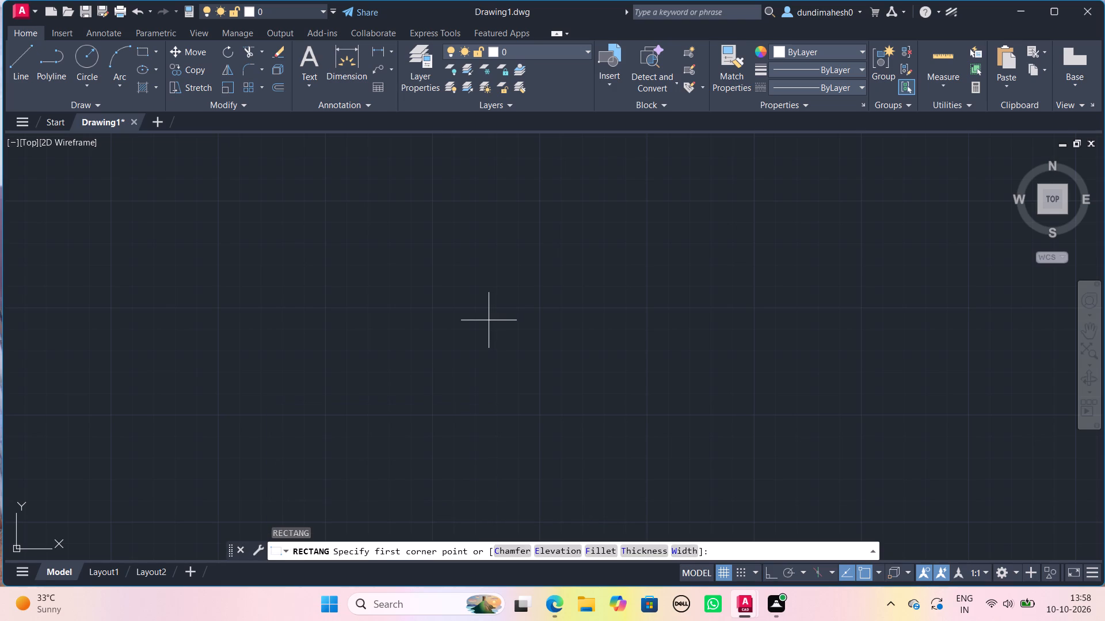
pyautogui.click(529, 344)
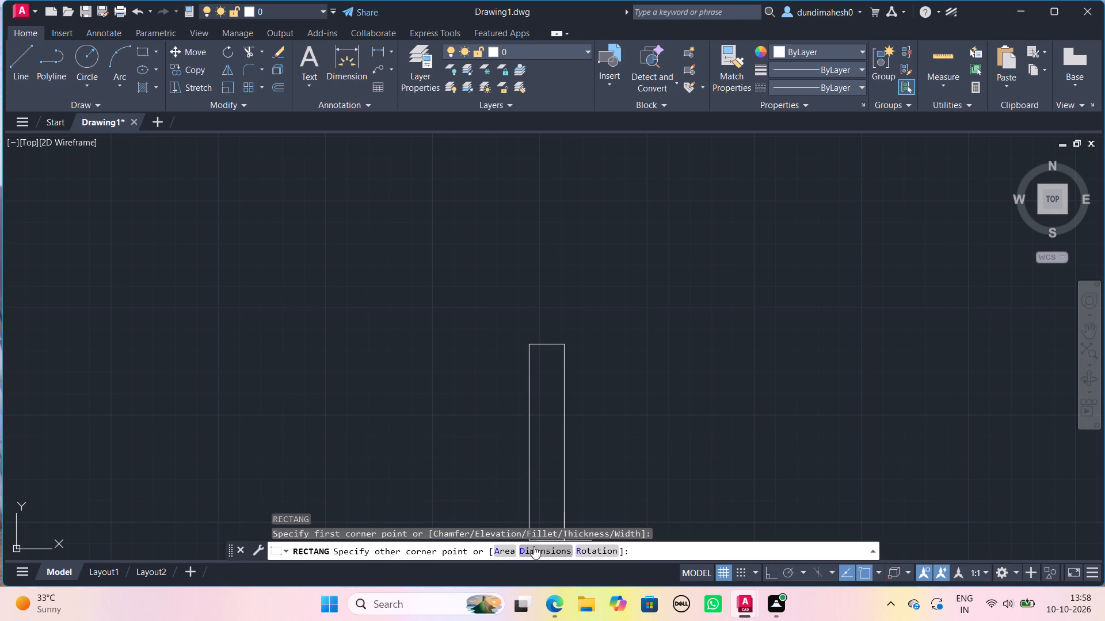
pyautogui.click(534, 546)
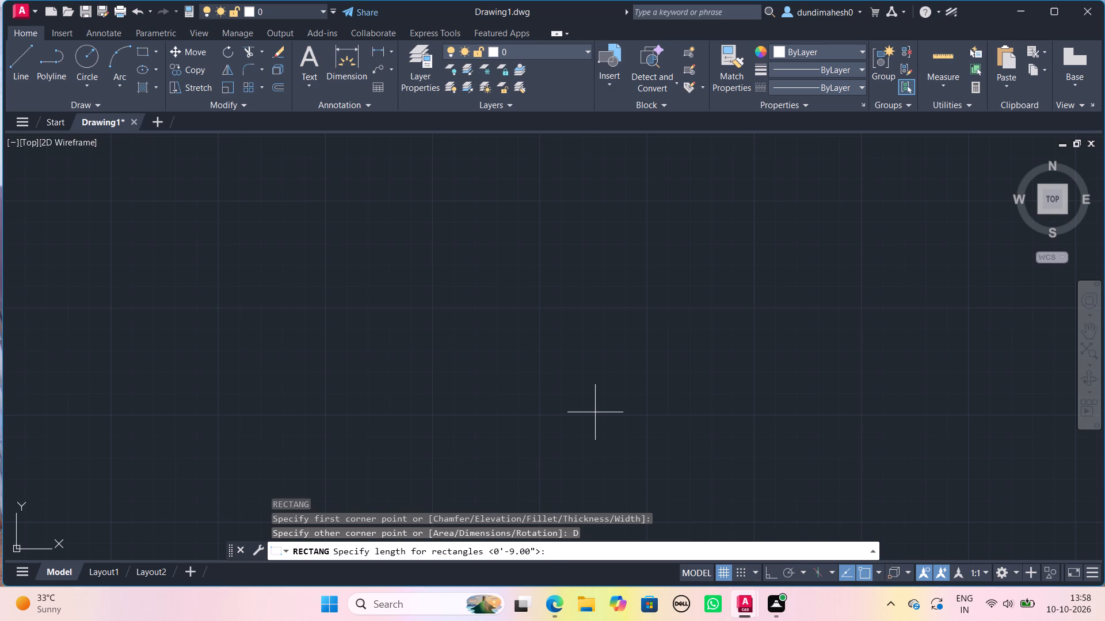
pyautogui.write("1'")
pyautogui.press('Return')
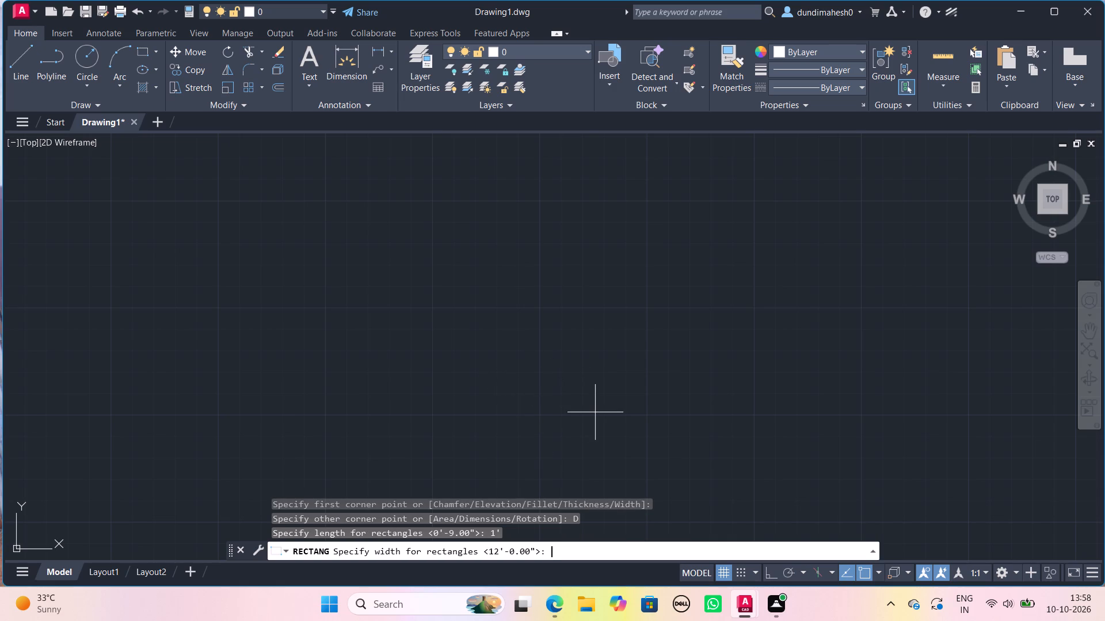
pyautogui.press('9')
pyautogui.hotkey('shift', '"')
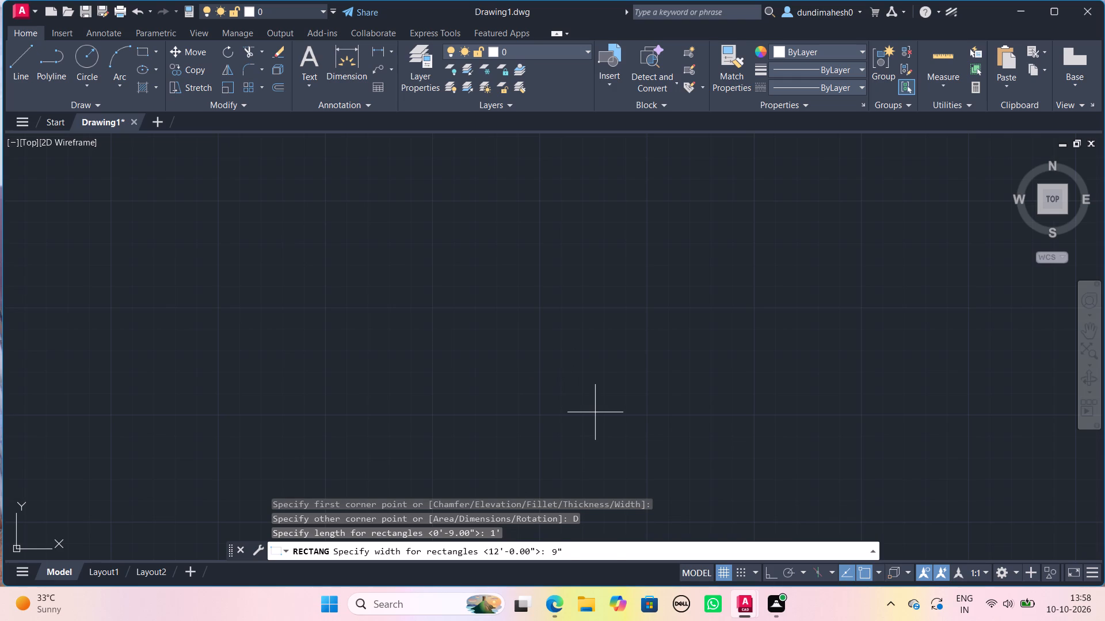
pyautogui.press('Return')
pyautogui.click(596, 413)
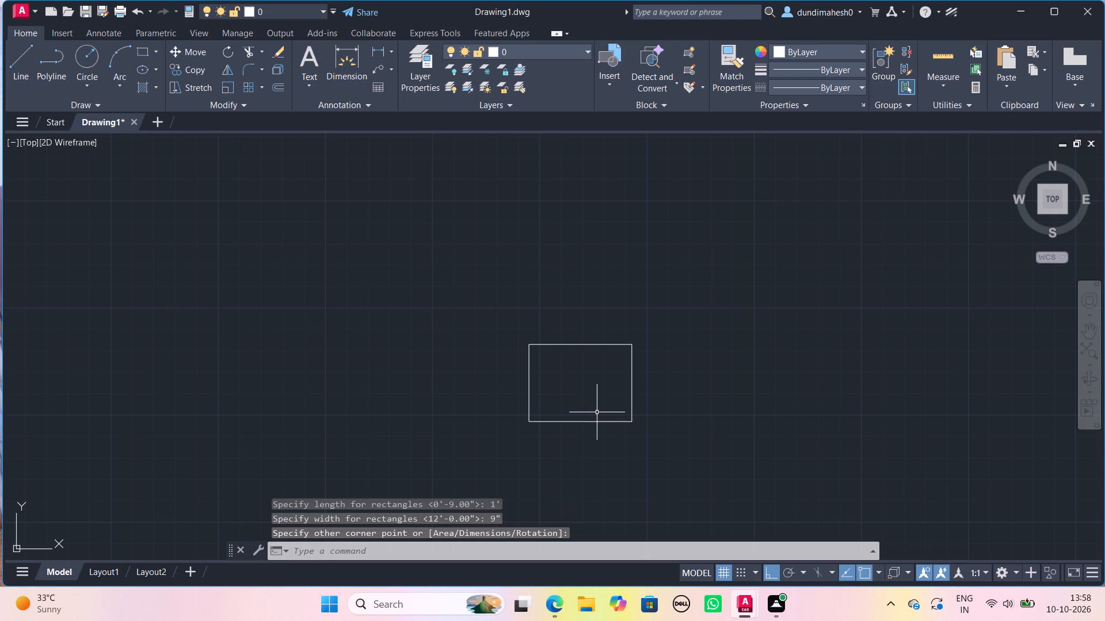
# Draw a rectangle with length 9" and width 1' in the empty space beside the 1' by 9" rectangle.
pyautogui.scroll(-2, 597, 412)
pyautogui.moveTo(544, 430); pyautogui.dragTo(475, 431, button='middle')
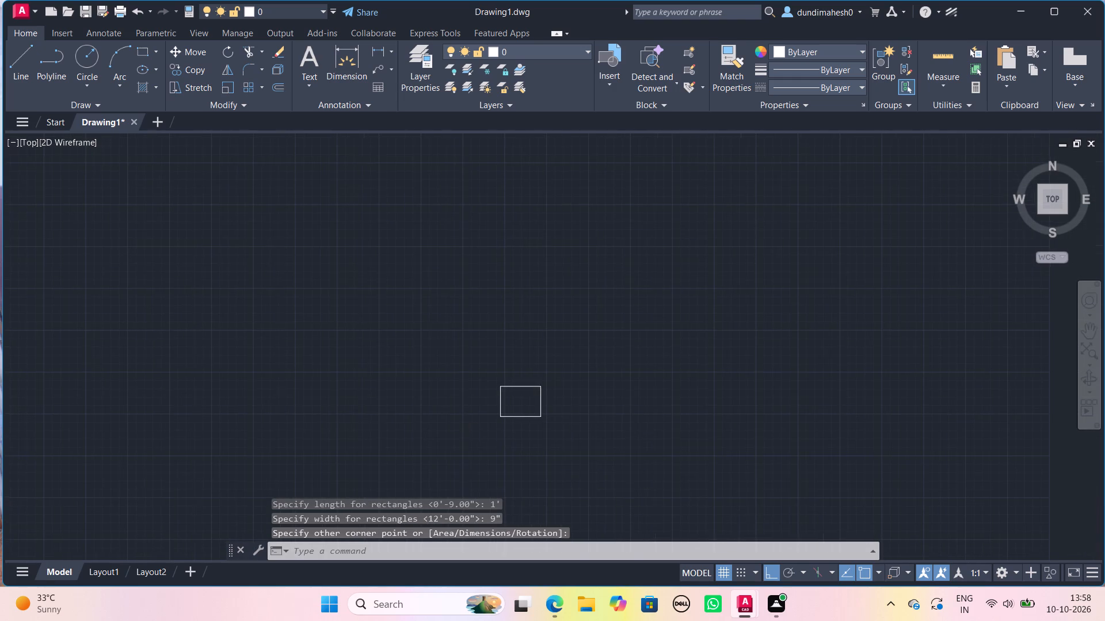
pyautogui.scroll(1, 652, 502)
pyautogui.press('space')
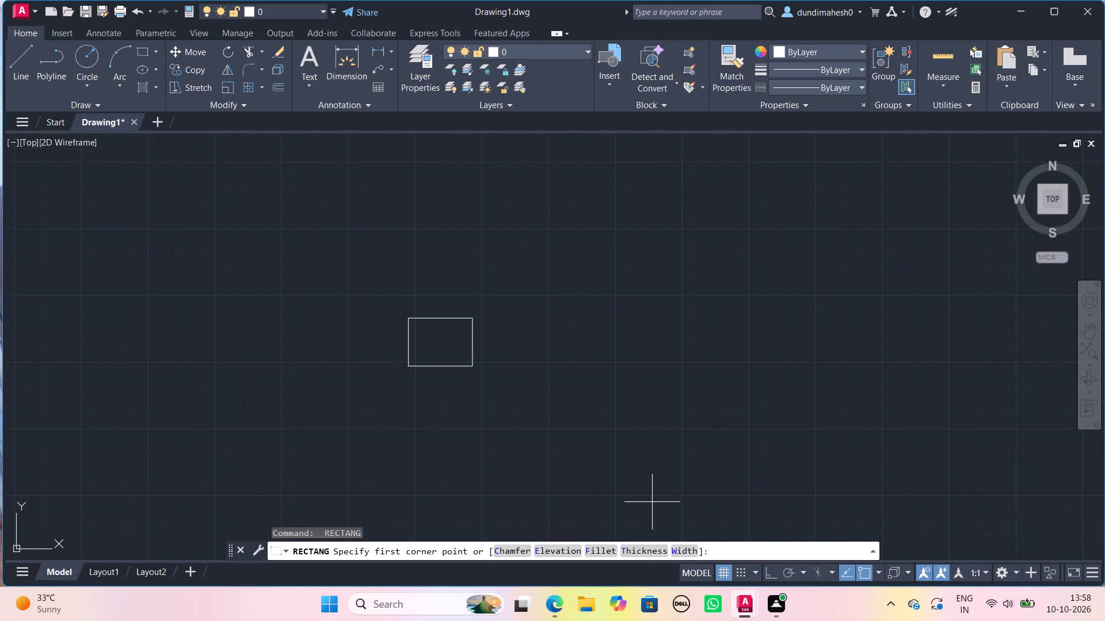
pyautogui.click(620, 416)
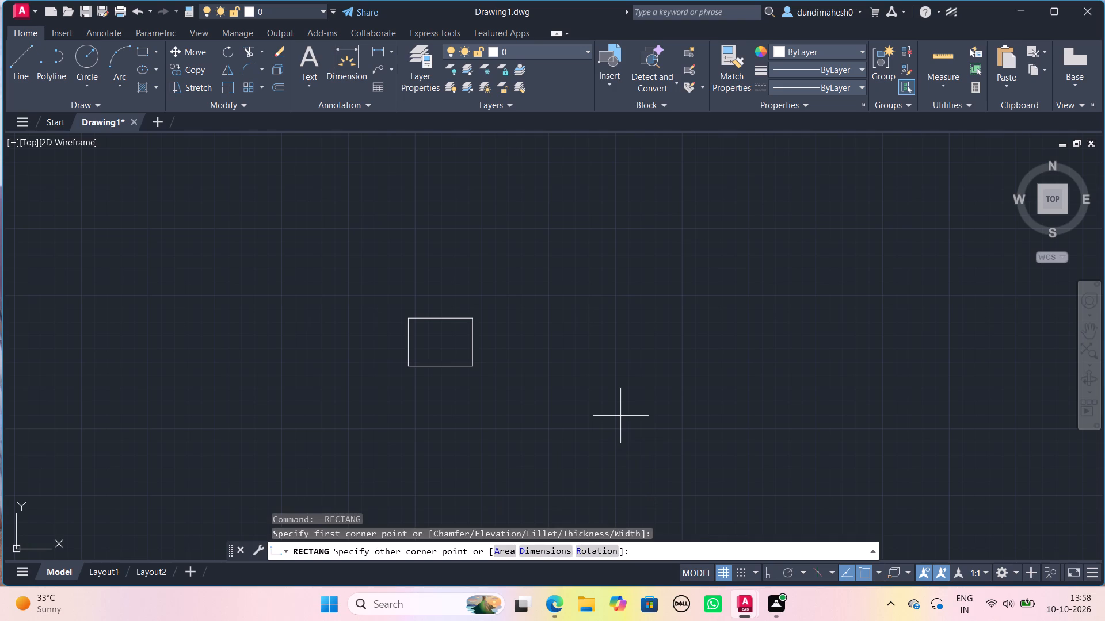
pyautogui.press('d')
pyautogui.press('Return')
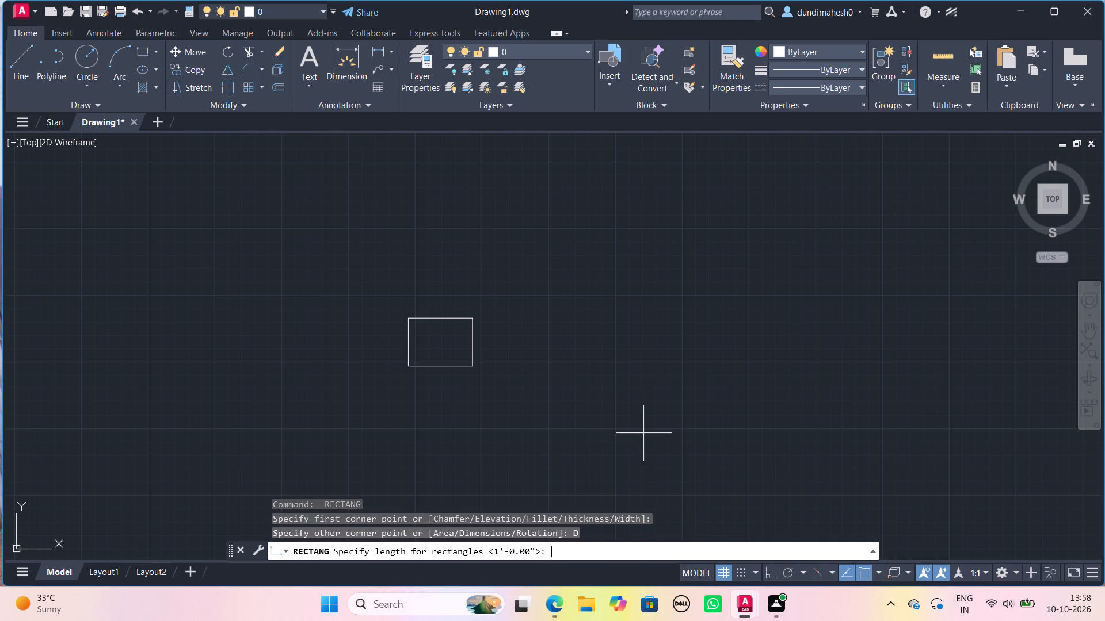
pyautogui.press('9')
pyautogui.hotkey('shift', '"')
pyautogui.press('Return')
pyautogui.write("1'")
pyautogui.press('Return')
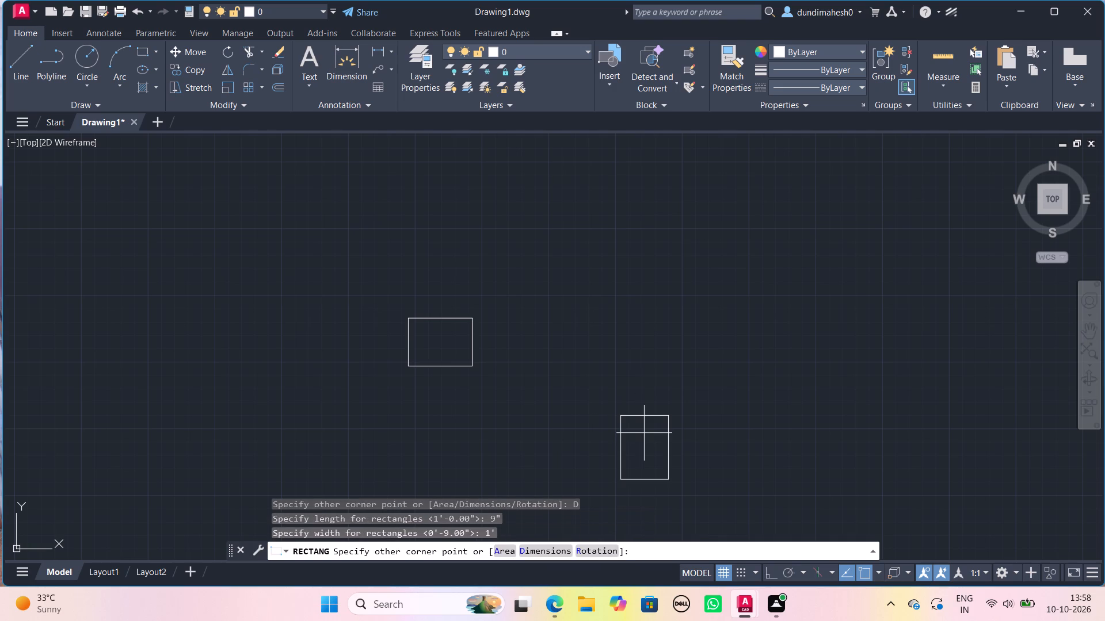
pyautogui.click(644, 433)
pyautogui.click(585, 368)
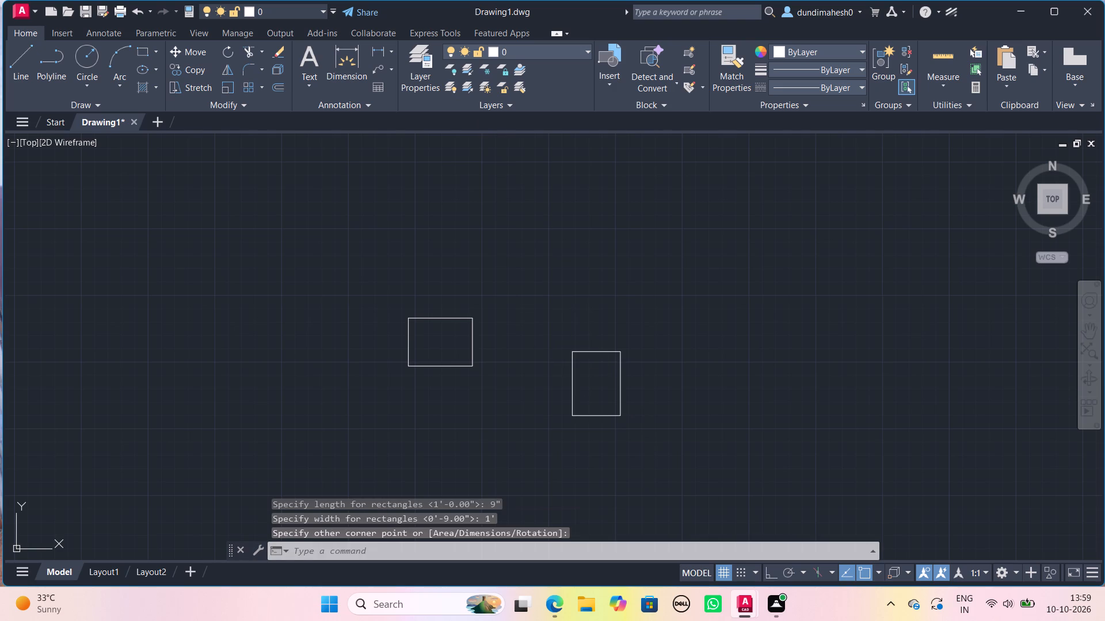
# Start a hatch for the two small rectangles and set its colour to red, index color 10.
pyautogui.press('h')
pyautogui.press('Return')
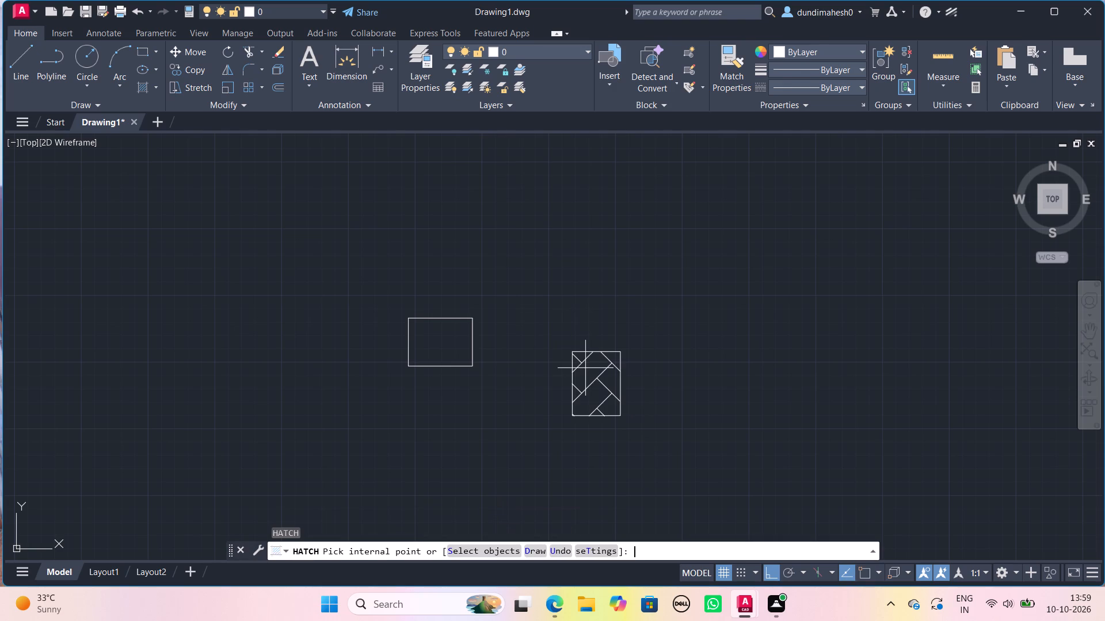
pyautogui.click(392, 70)
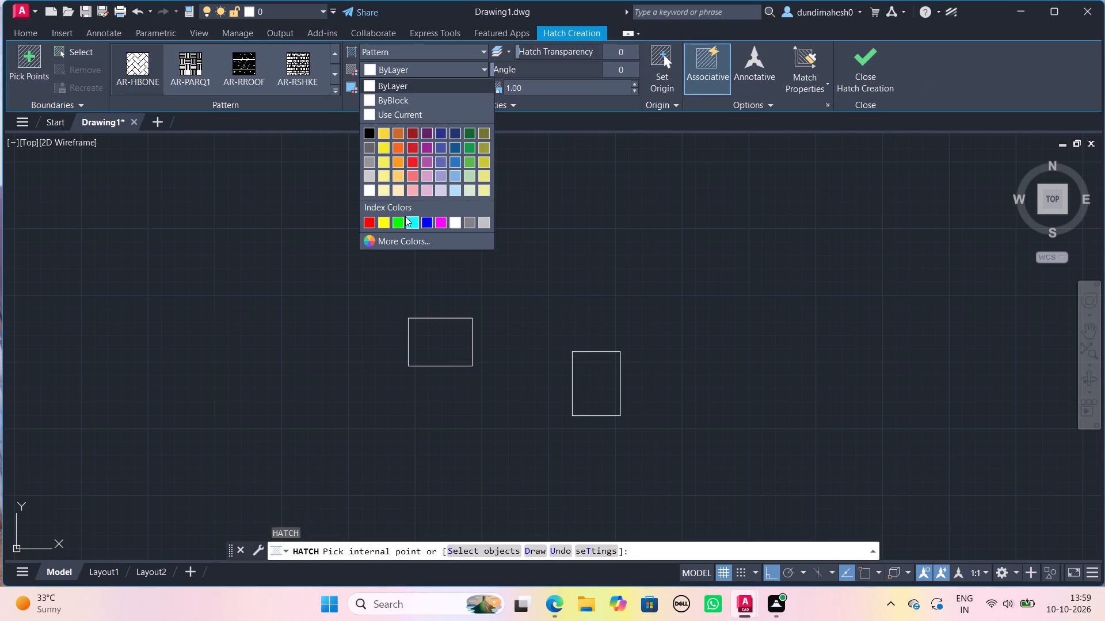
pyautogui.scroll(-3, 396, 172)
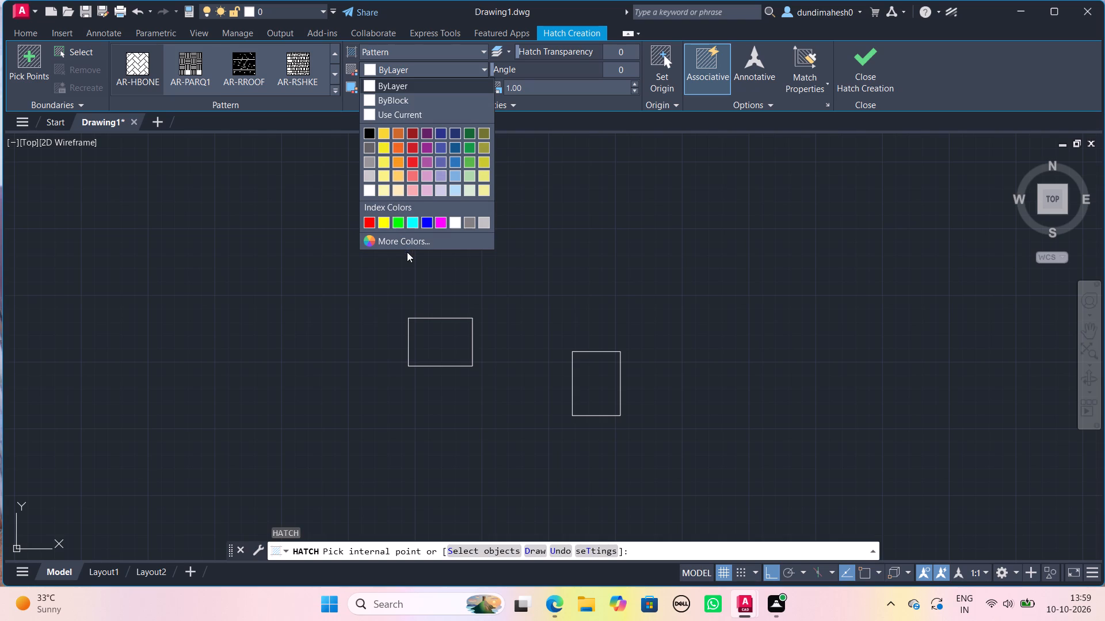
pyautogui.click(407, 252)
pyautogui.click(385, 70)
pyautogui.click(413, 238)
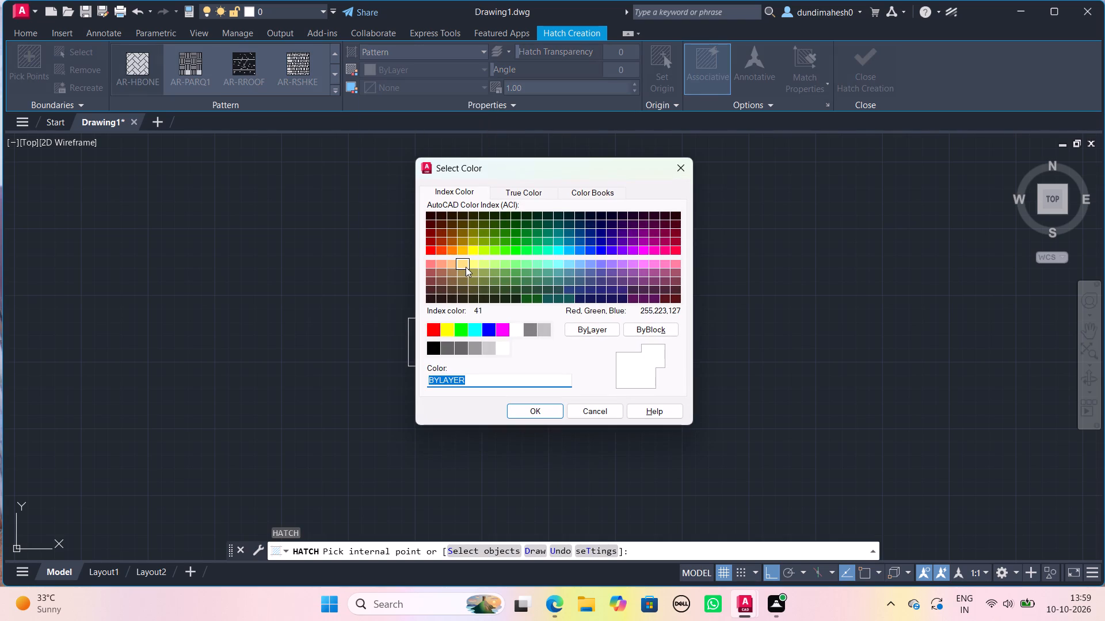
pyautogui.click(675, 250)
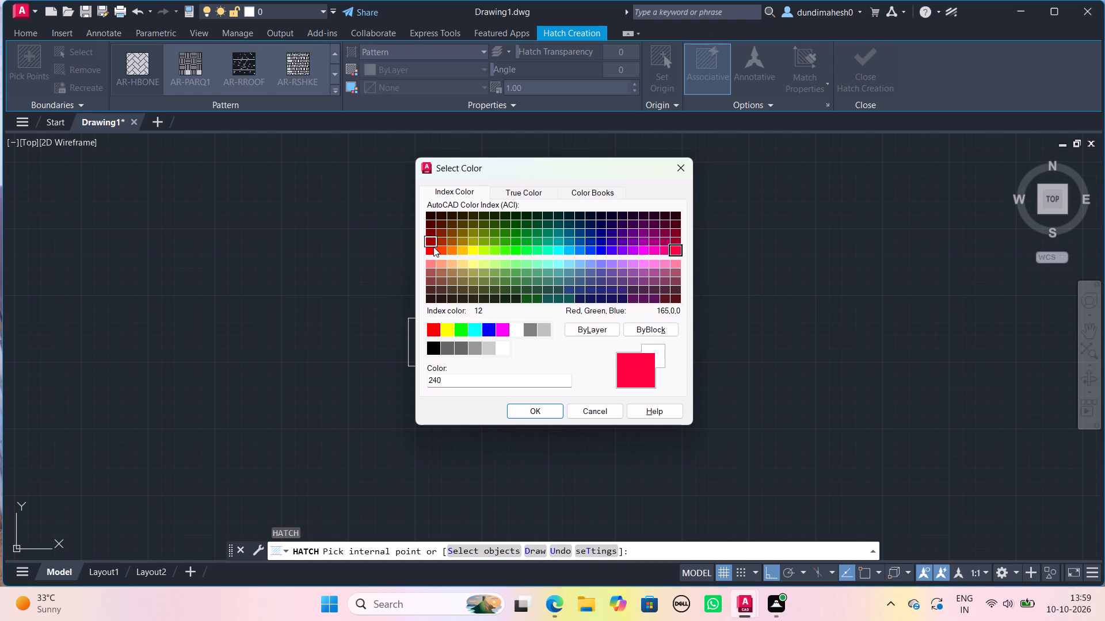
pyautogui.click(433, 248)
pyautogui.click(433, 248)
pyautogui.click(433, 250)
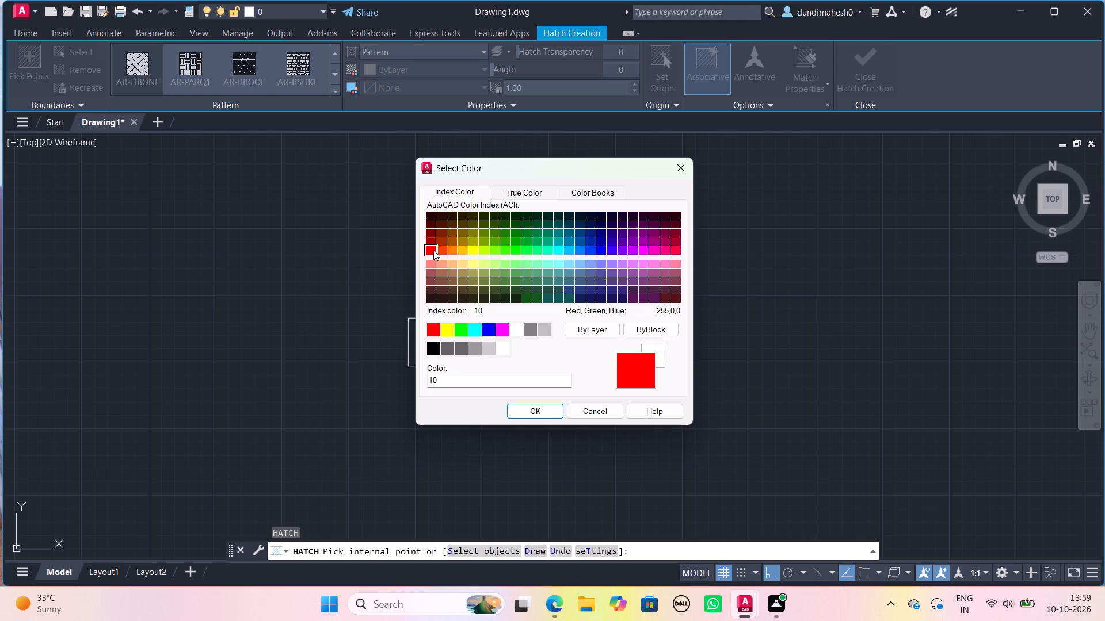
pyautogui.click(516, 408)
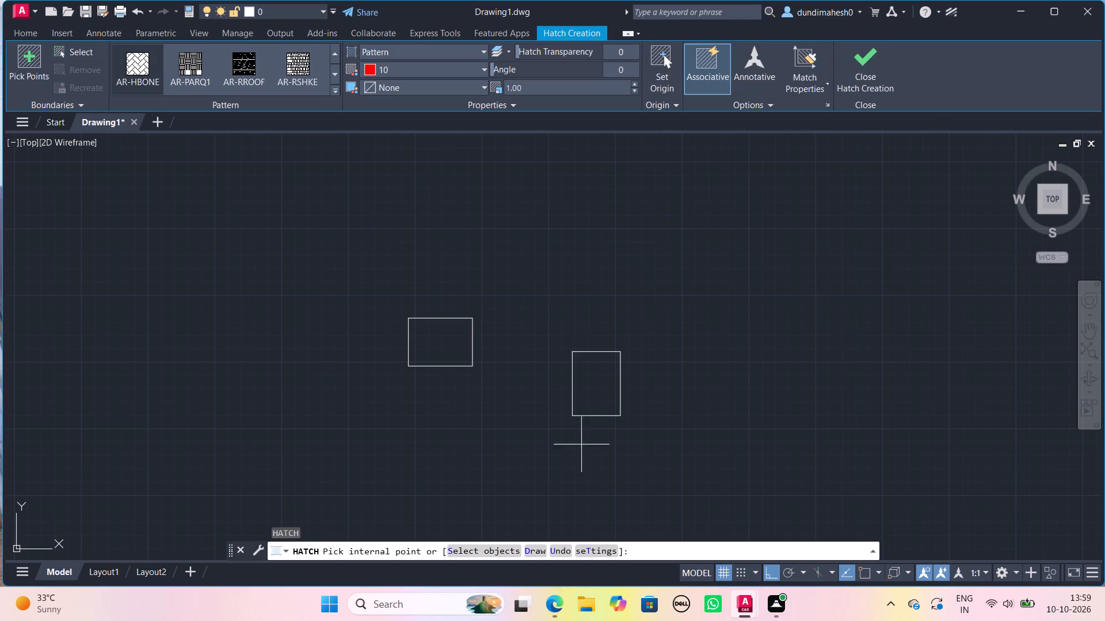
pyautogui.click(584, 416)
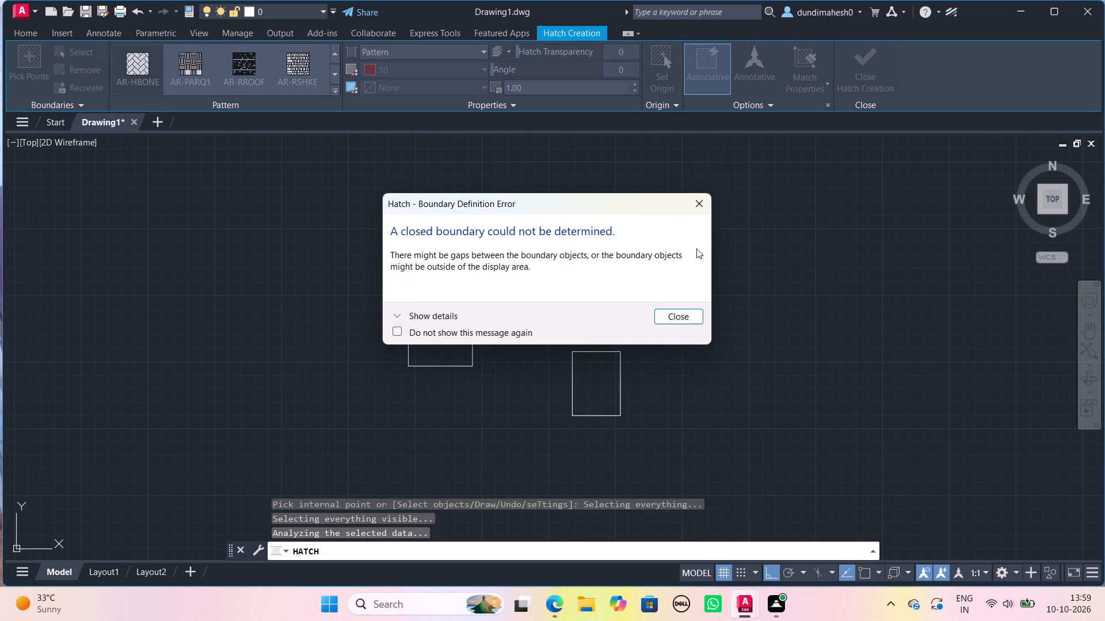
pyautogui.click(698, 315)
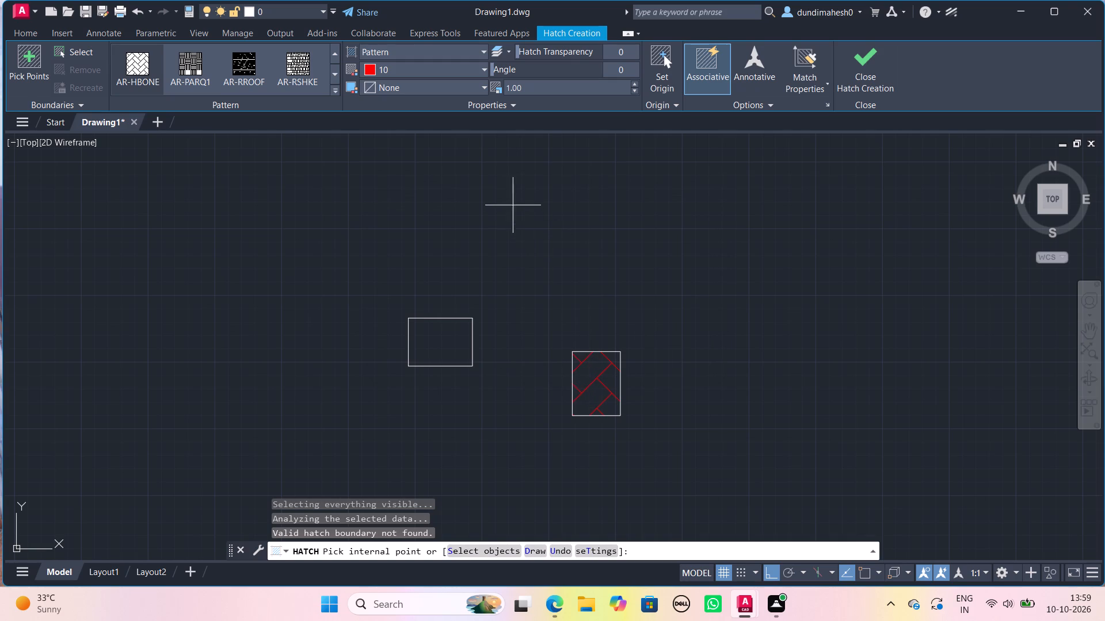
# Fill both the 9" by 1' and the 1' by 9" rectangles with the SOLID hatch pattern.
pyautogui.click(334, 74)
pyautogui.click(337, 85)
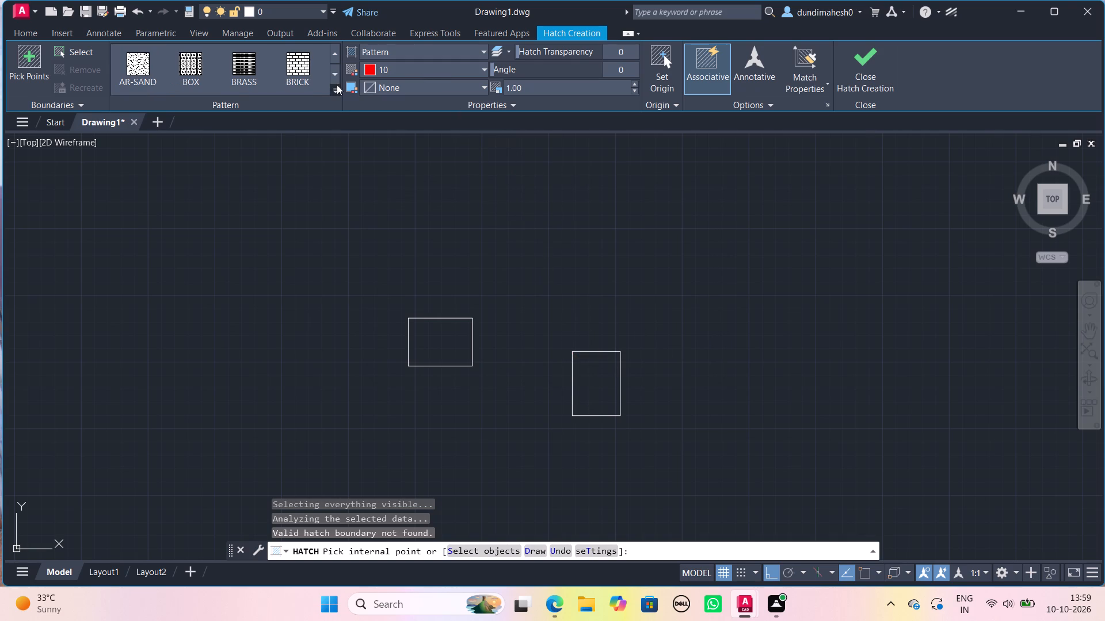
pyautogui.scroll(10, 280, 56)
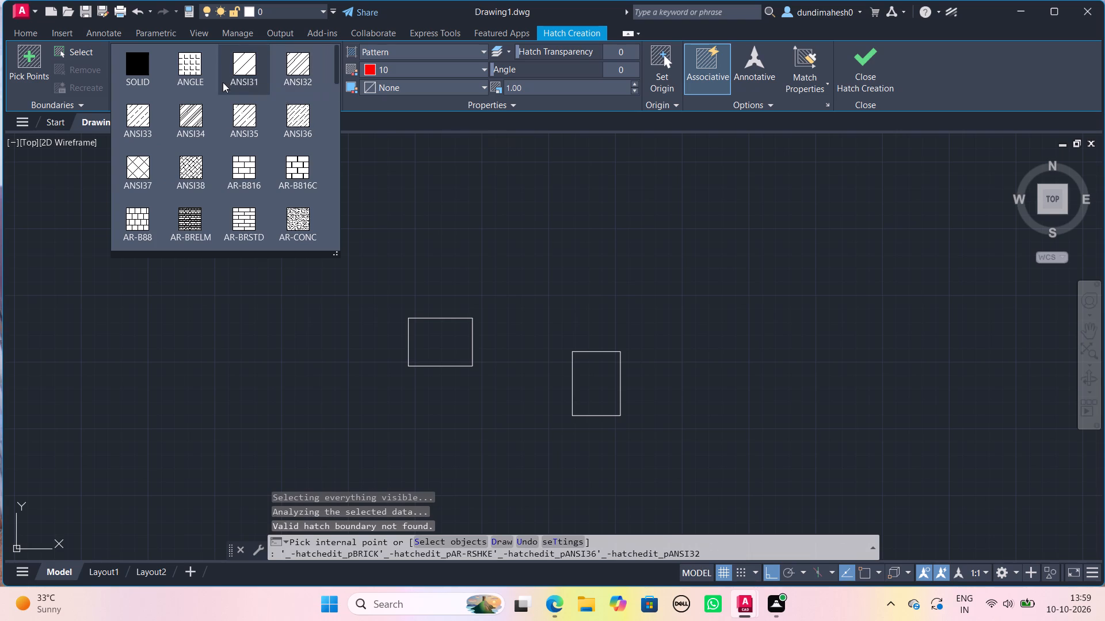
pyautogui.click(142, 71)
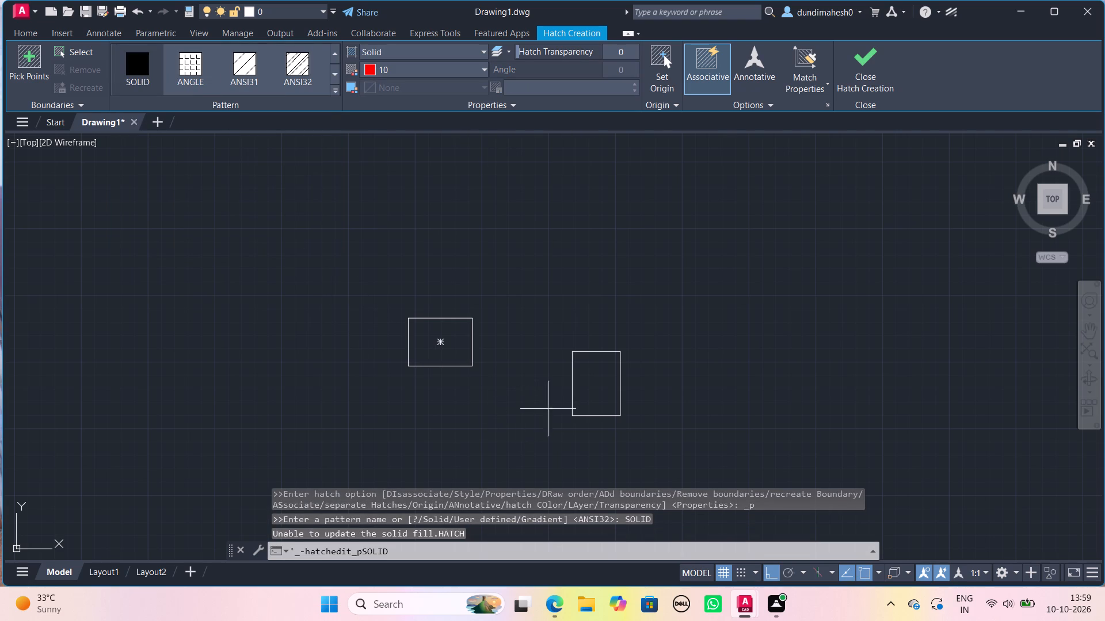
pyautogui.click(596, 407)
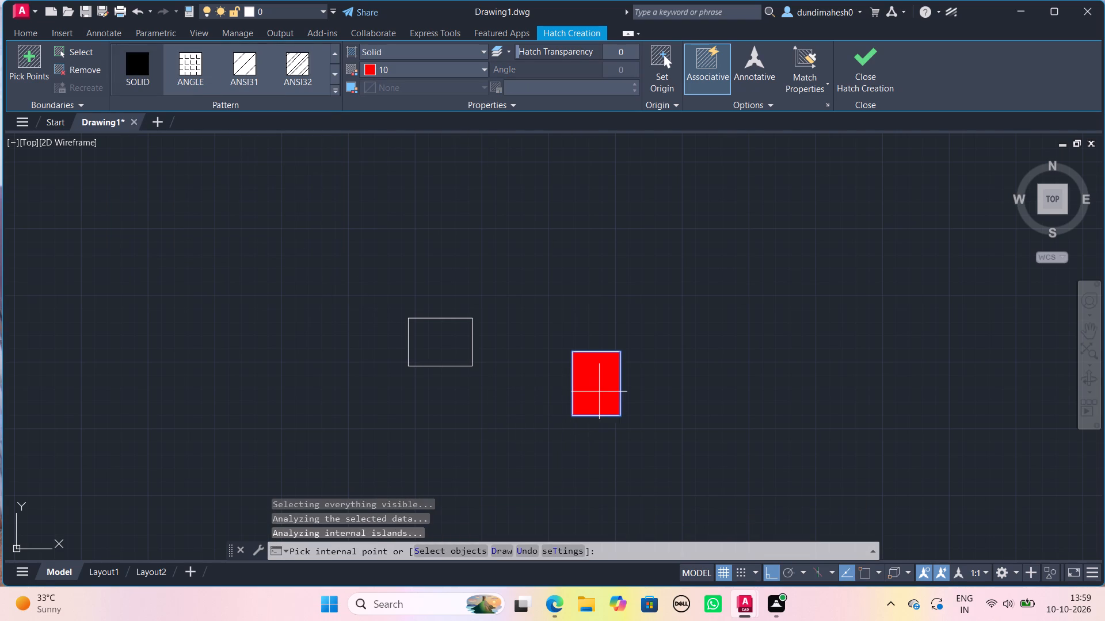
pyautogui.click(599, 392)
pyautogui.click(599, 391)
pyautogui.click(596, 390)
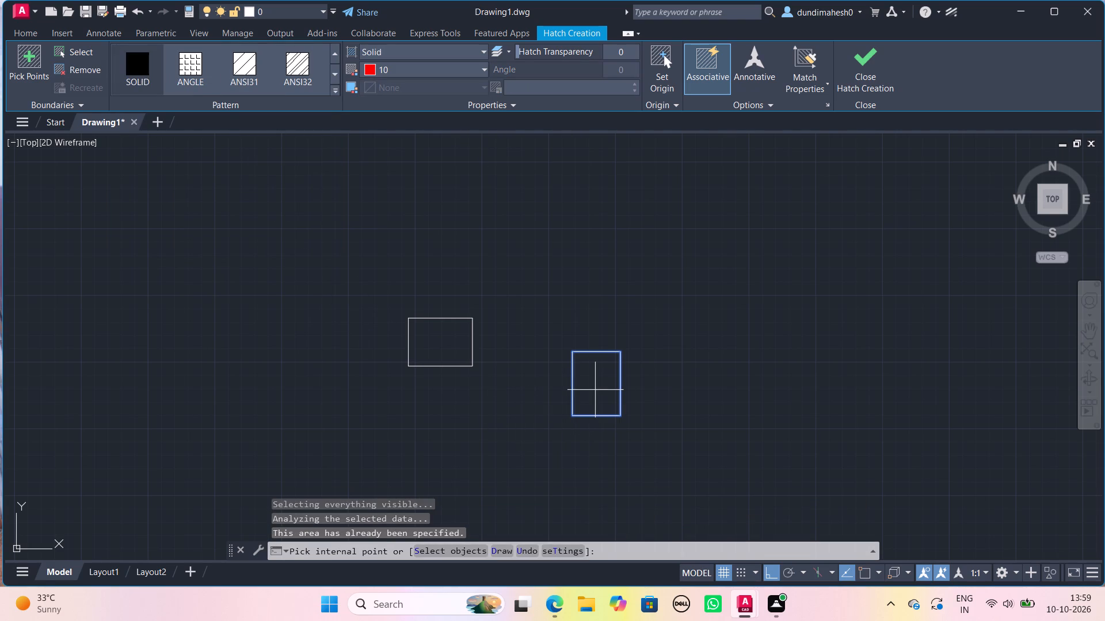
pyautogui.click(449, 359)
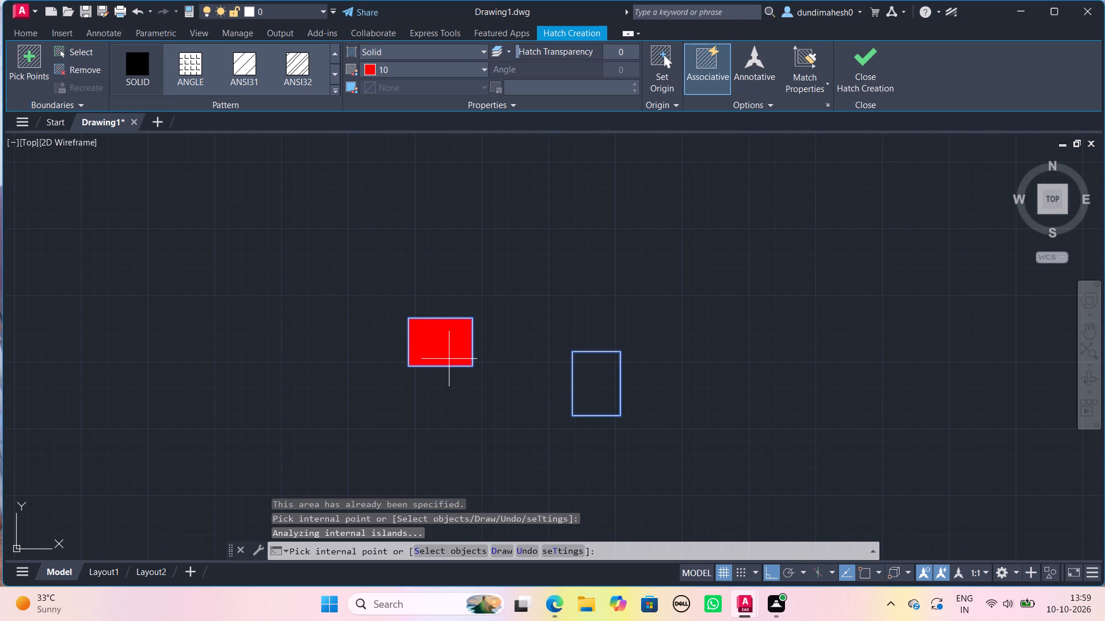
pyautogui.click(449, 359)
pyautogui.click(460, 348)
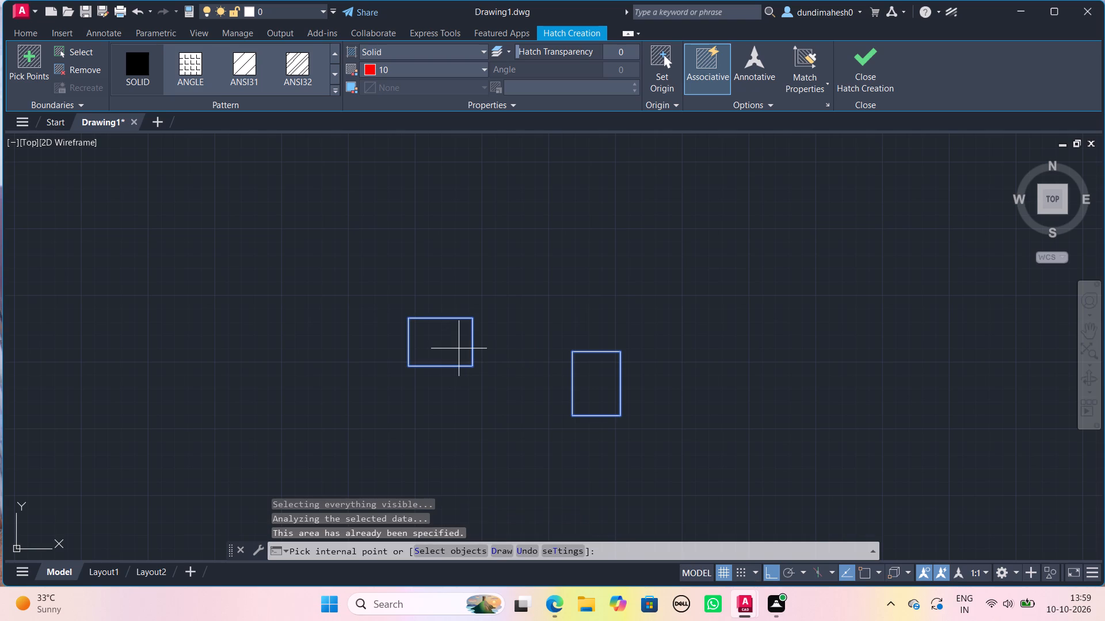
pyautogui.click(457, 348)
pyautogui.press('Escape')
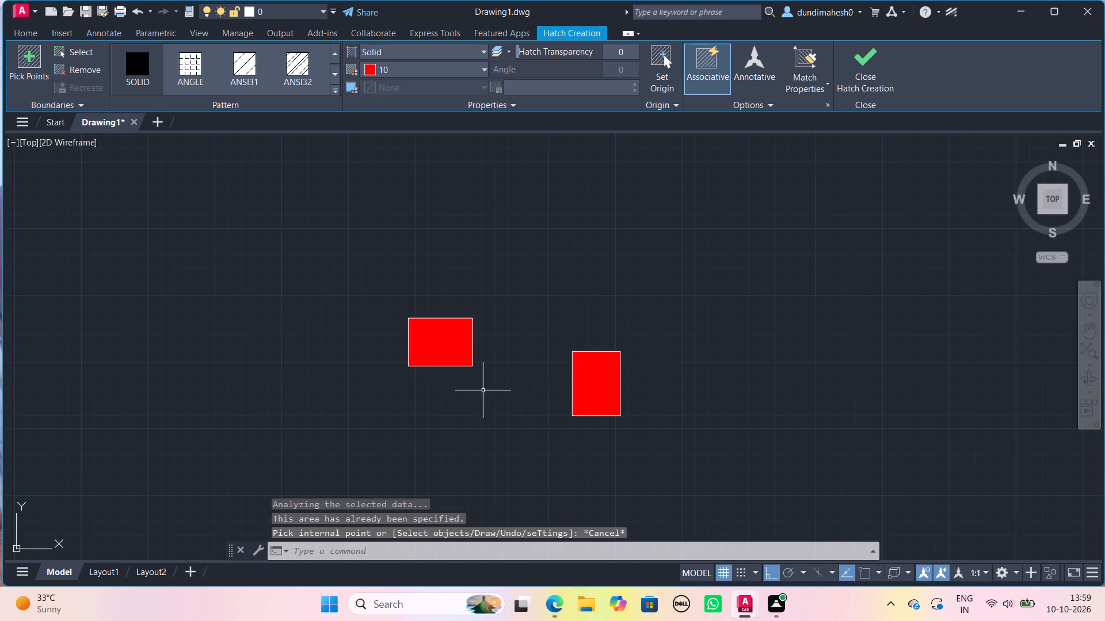
# Copy the 1' by 9" rectangle and the shared red hatch about 9'-2" at 180°, using the rectangle's lower-left corner as base point.
pyautogui.scroll(-5, 482, 390)
pyautogui.moveTo(387, 369); pyautogui.dragTo(588, 365, button='middle')
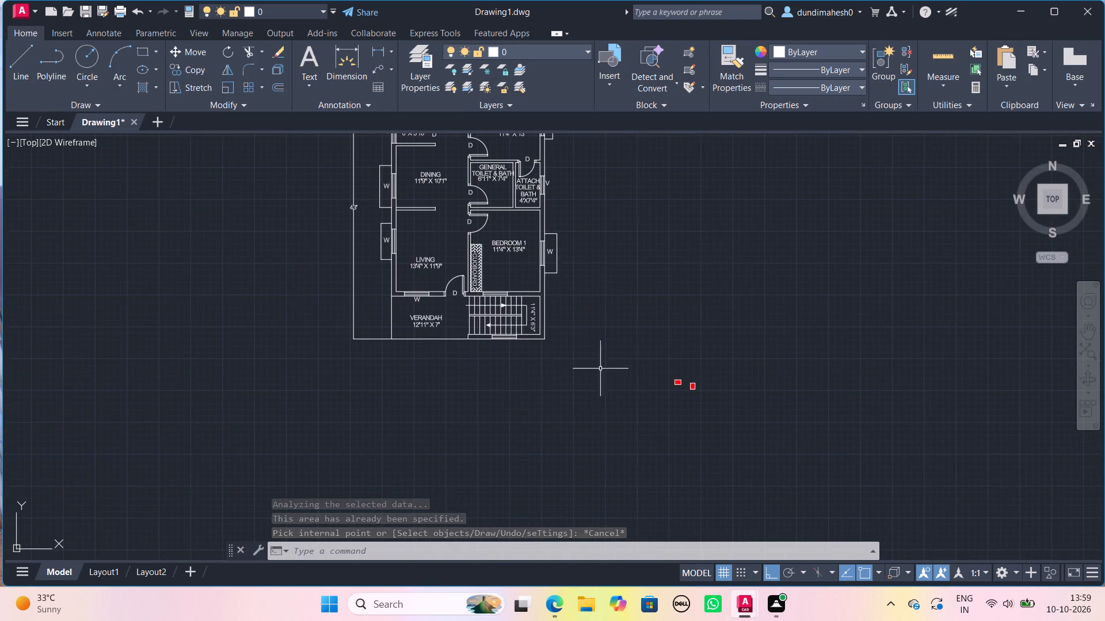
pyautogui.scroll(3, 629, 386)
pyautogui.click(828, 408)
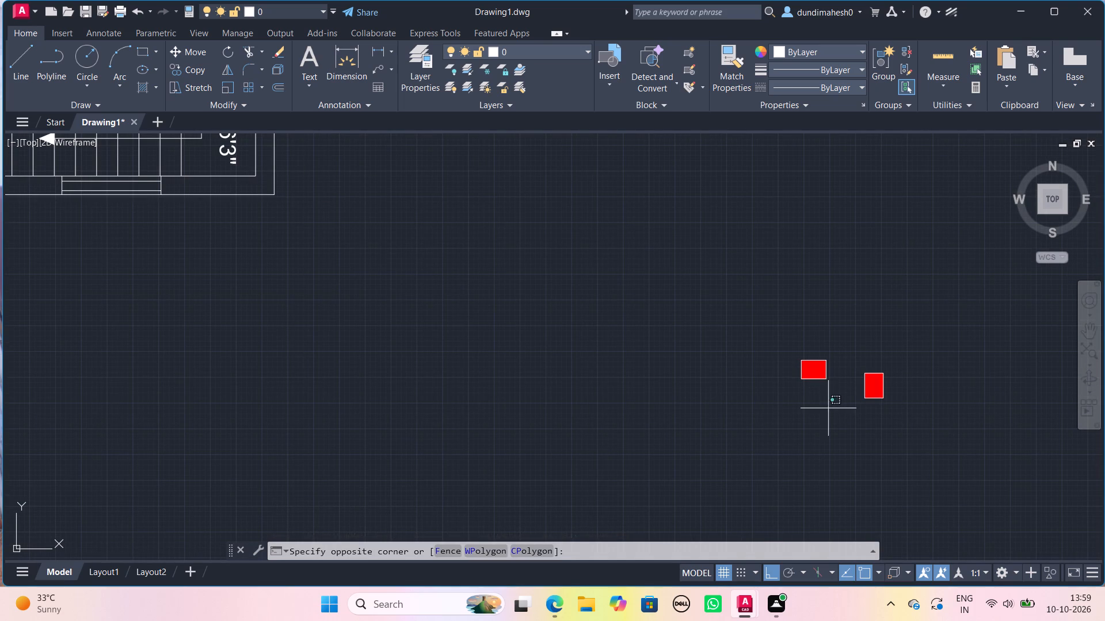
pyautogui.click(790, 298)
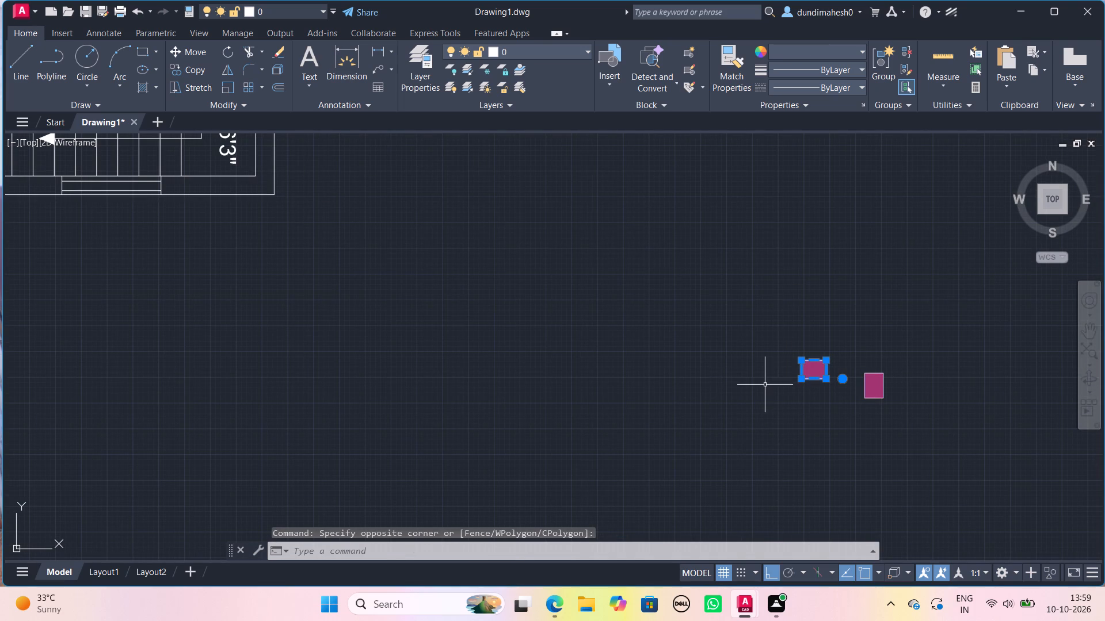
pyautogui.write('CO')
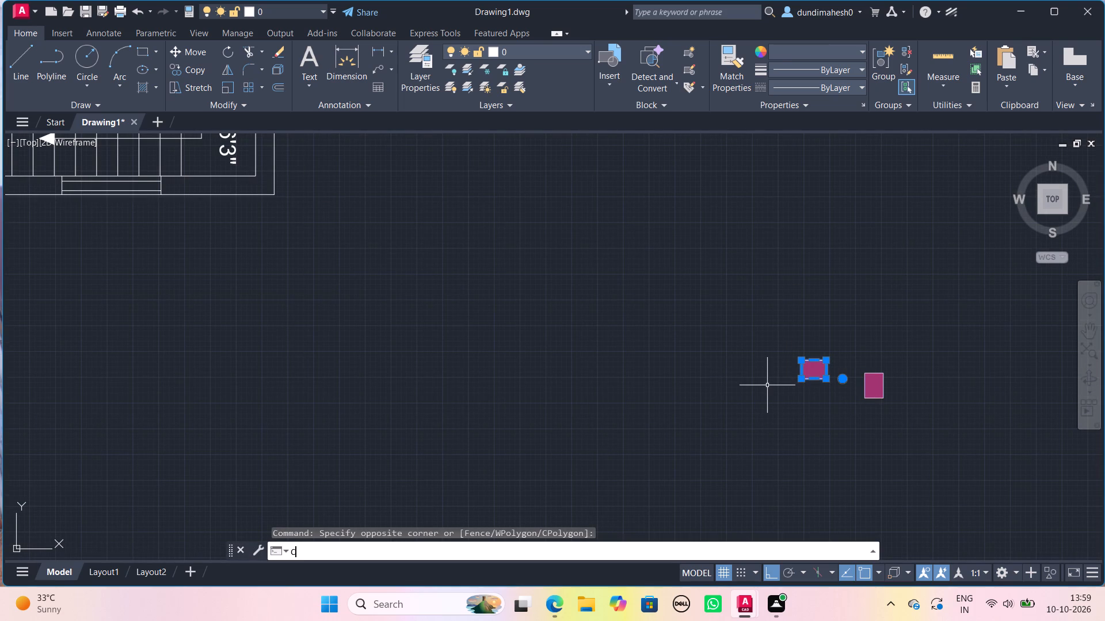
pyautogui.press('Return')
pyautogui.scroll(2, 776, 391)
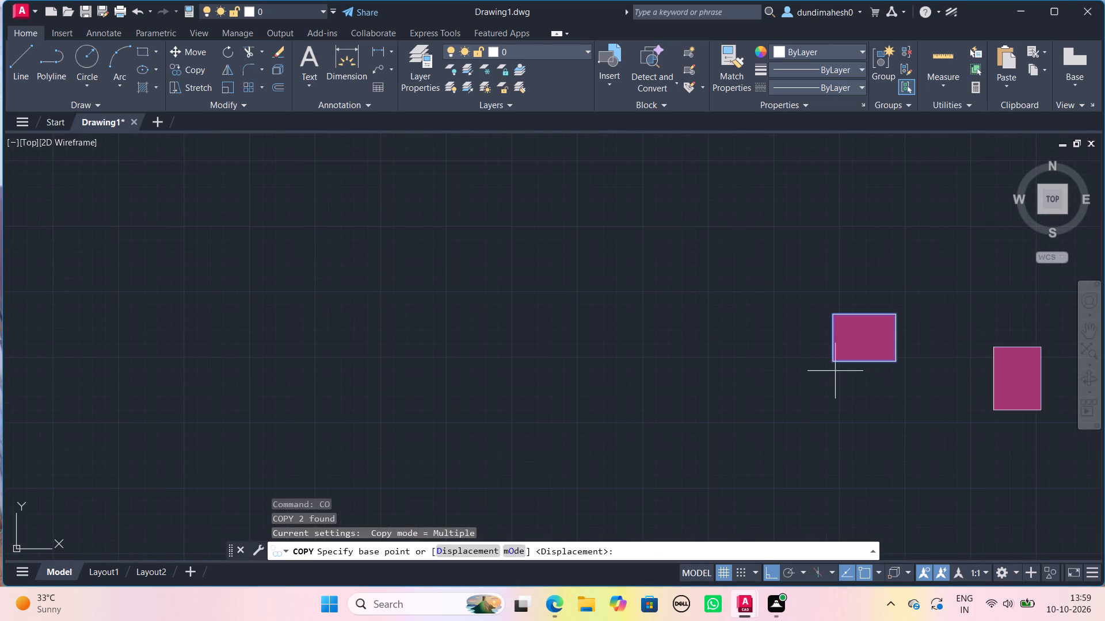
pyautogui.click(832, 360)
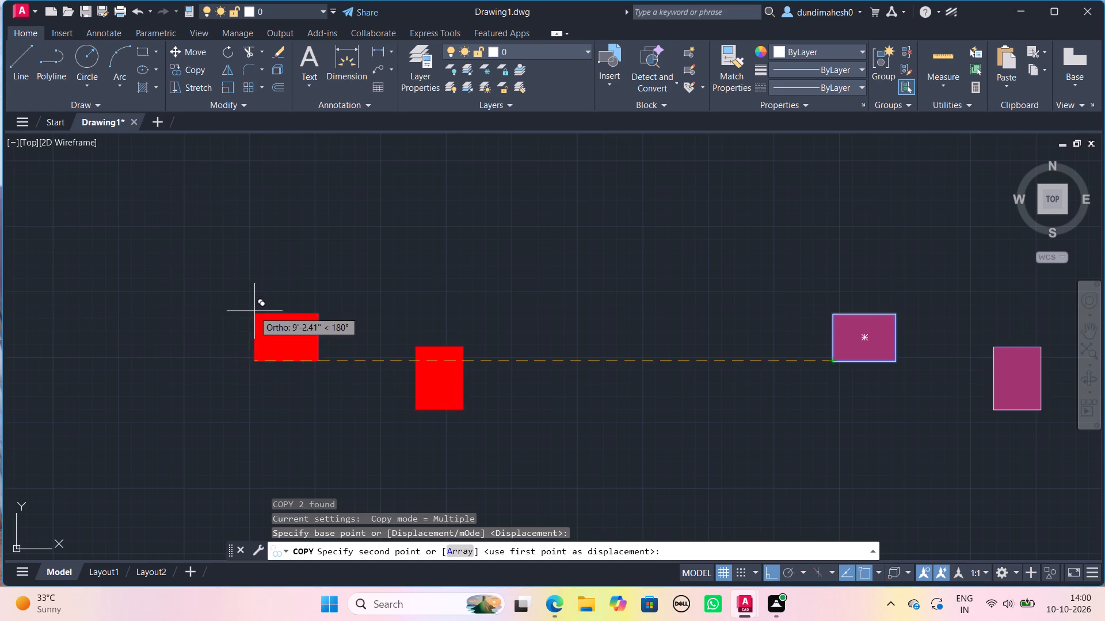
pyautogui.click(255, 311)
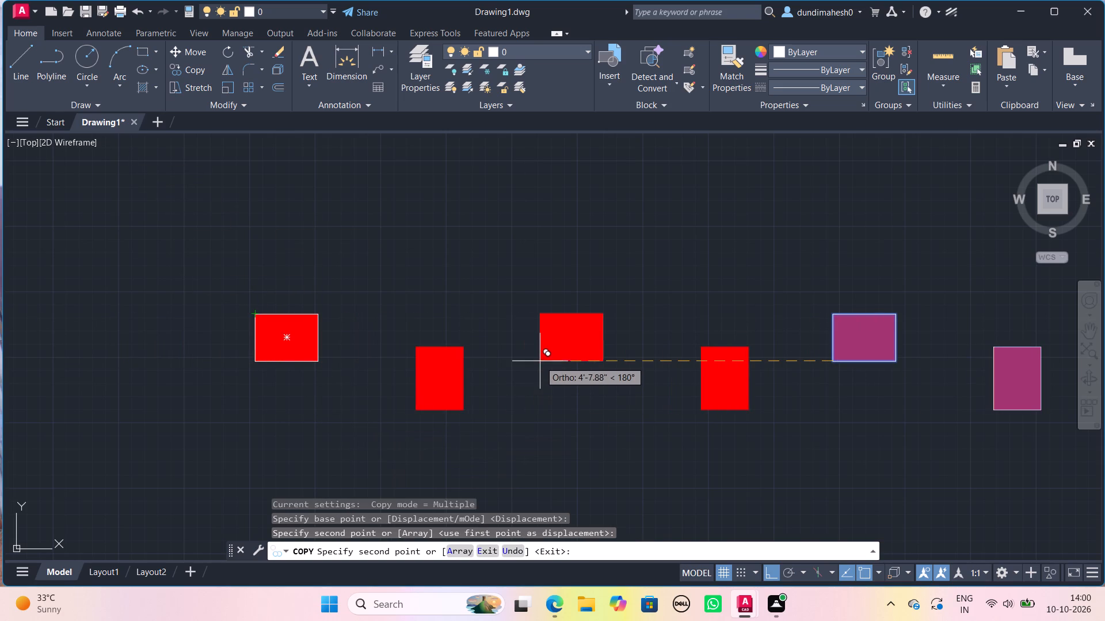
pyautogui.press('Escape')
# Undo the copy, the shared red hatch and the 9" by 1' rectangle.
pyautogui.scroll(-1, 529, 389)
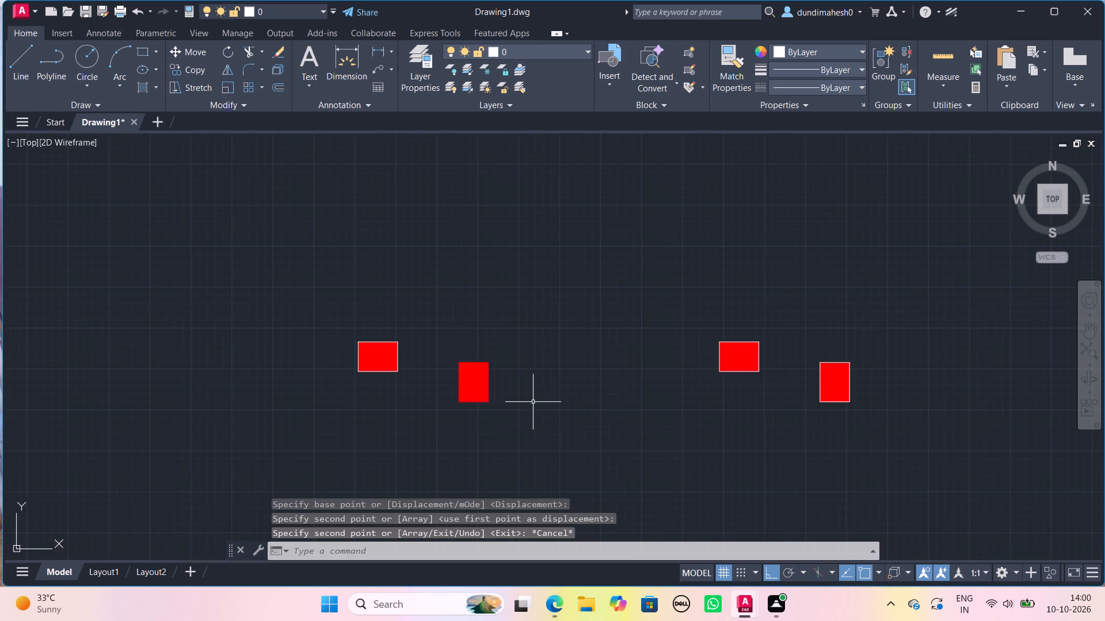
pyautogui.scroll(-1, 534, 405)
pyautogui.write('REC')
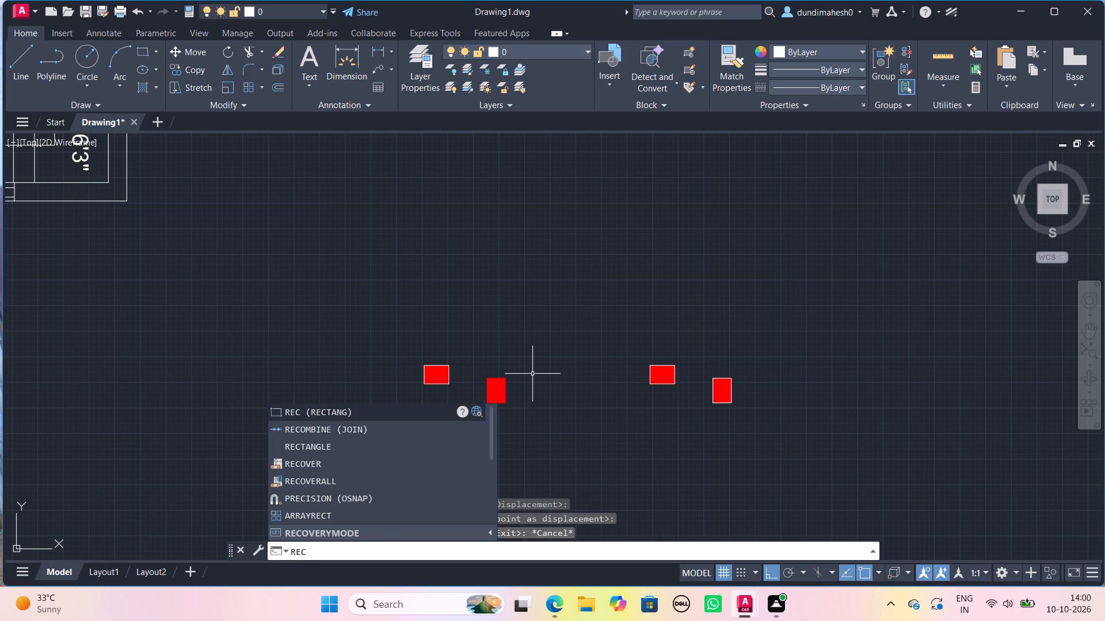
pyautogui.press('Escape')
pyautogui.hotkey('ctrl', 'z')
pyautogui.hotkey('ctrl', 'z')
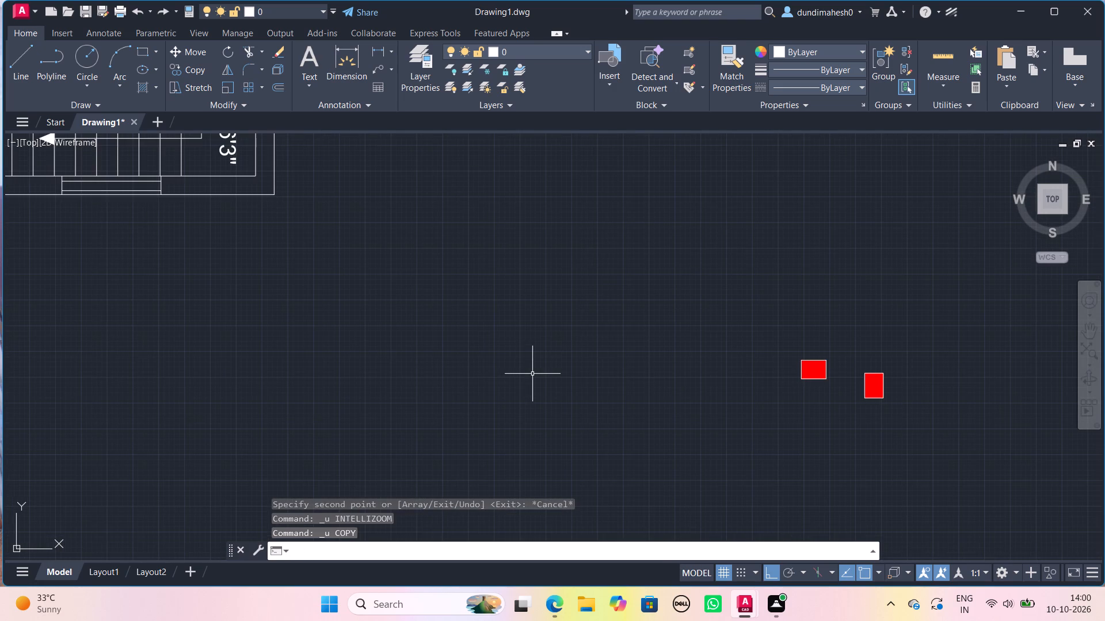
pyautogui.hotkey('ctrl', 'z')
pyautogui.hotkey('ctrl', 'z')
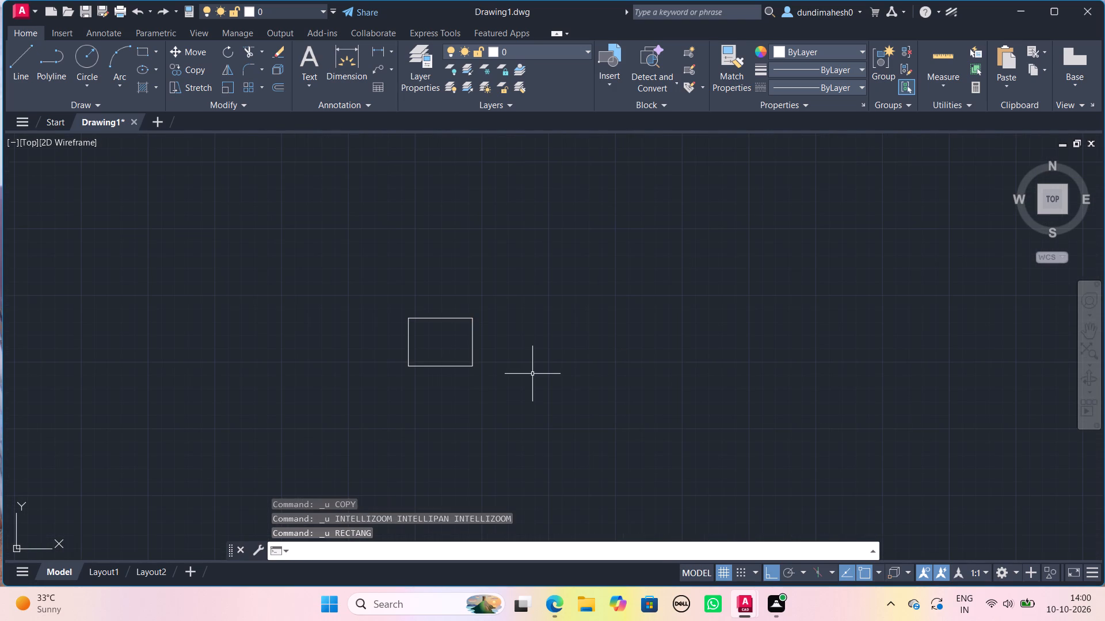
# Hatch the remaining 1' by 9" rectangle on its own with the SOLID pattern in the index colour Red.
pyautogui.scroll(-3, 532, 374)
pyautogui.press('h')
pyautogui.press('Return')
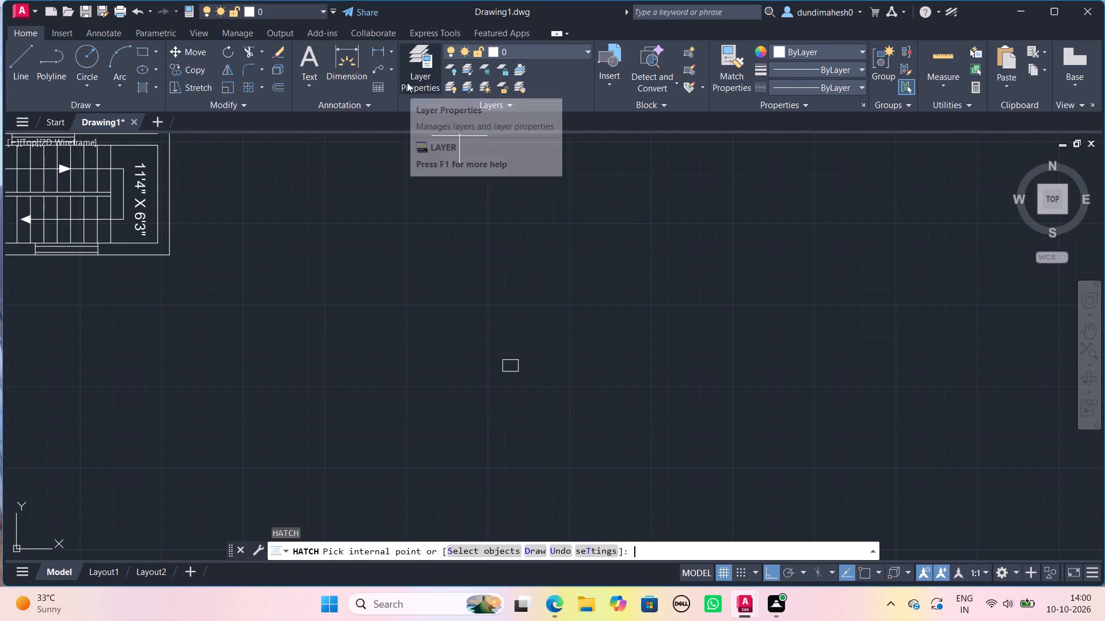
pyautogui.click(386, 72)
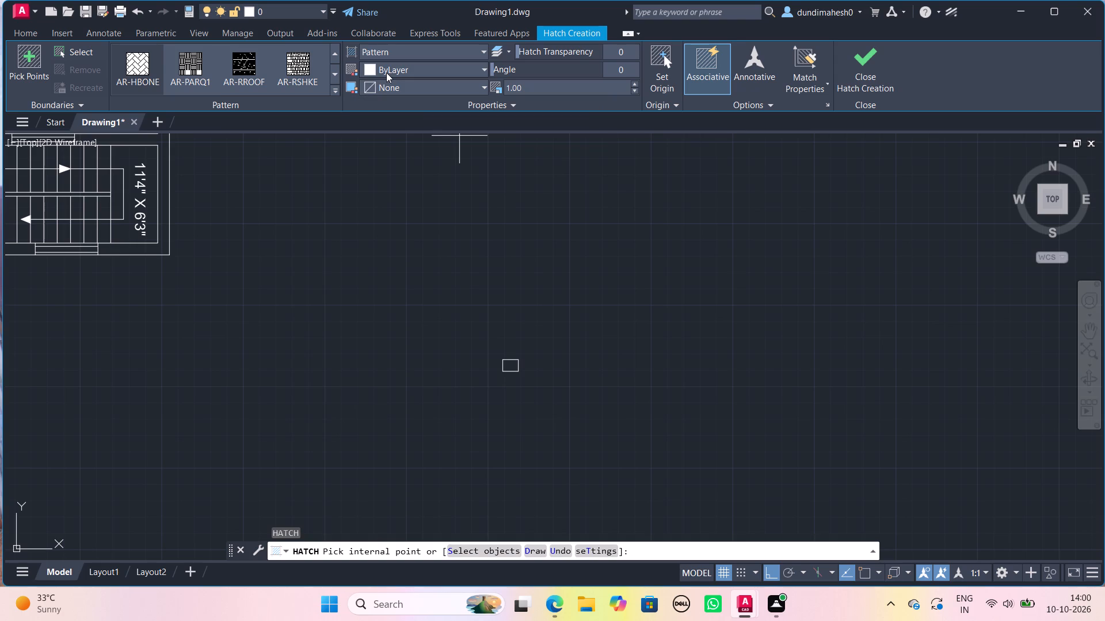
pyautogui.click(386, 72)
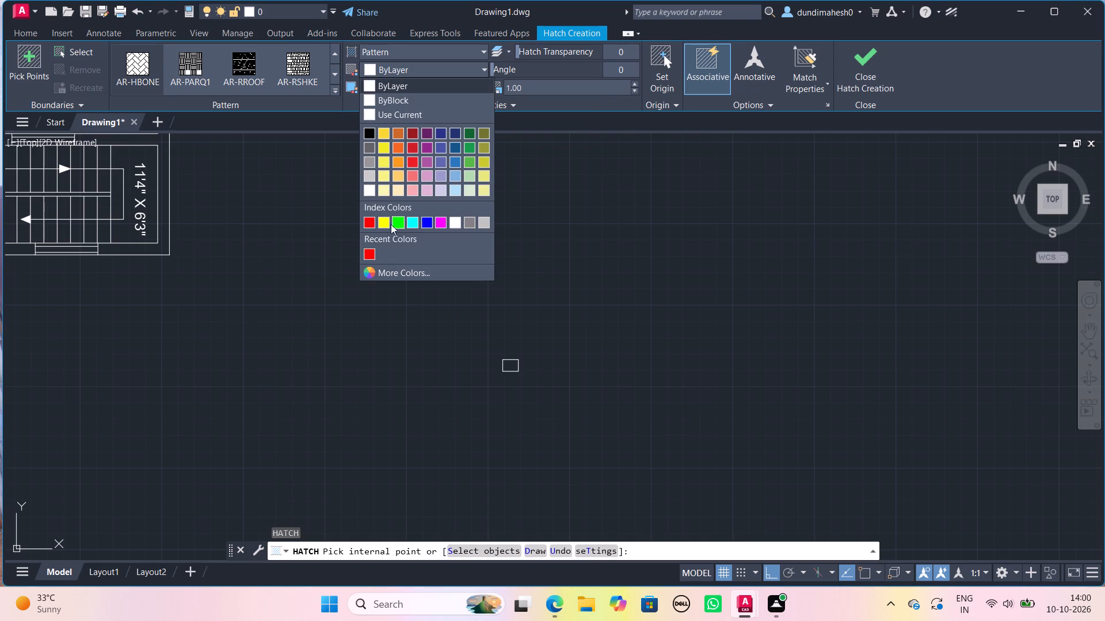
pyautogui.click(368, 224)
pyautogui.scroll(3, 497, 381)
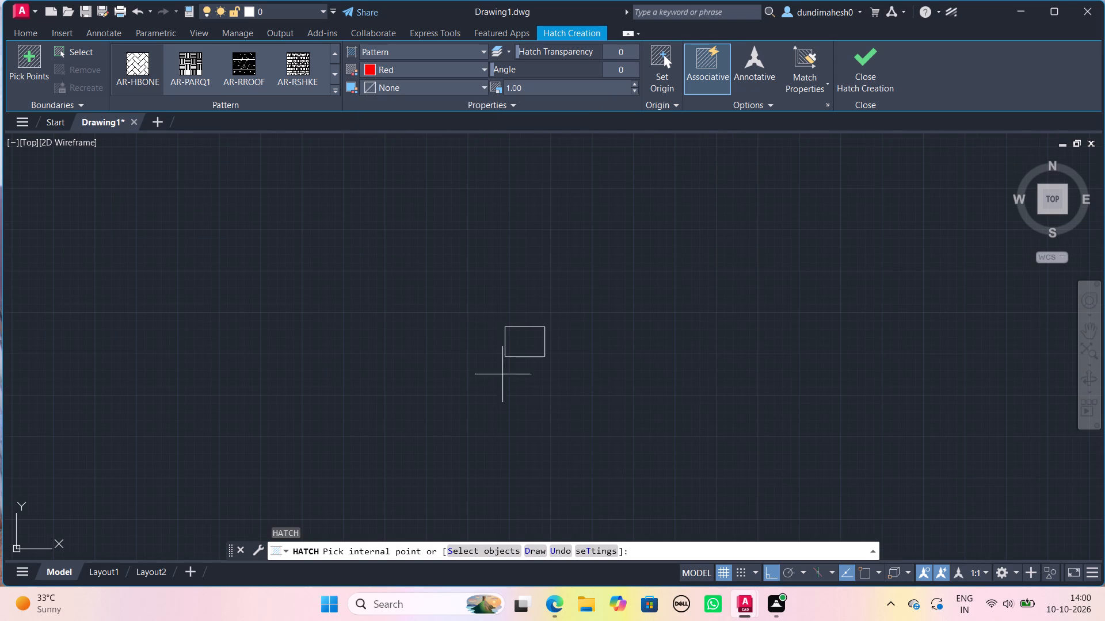
pyautogui.click(513, 342)
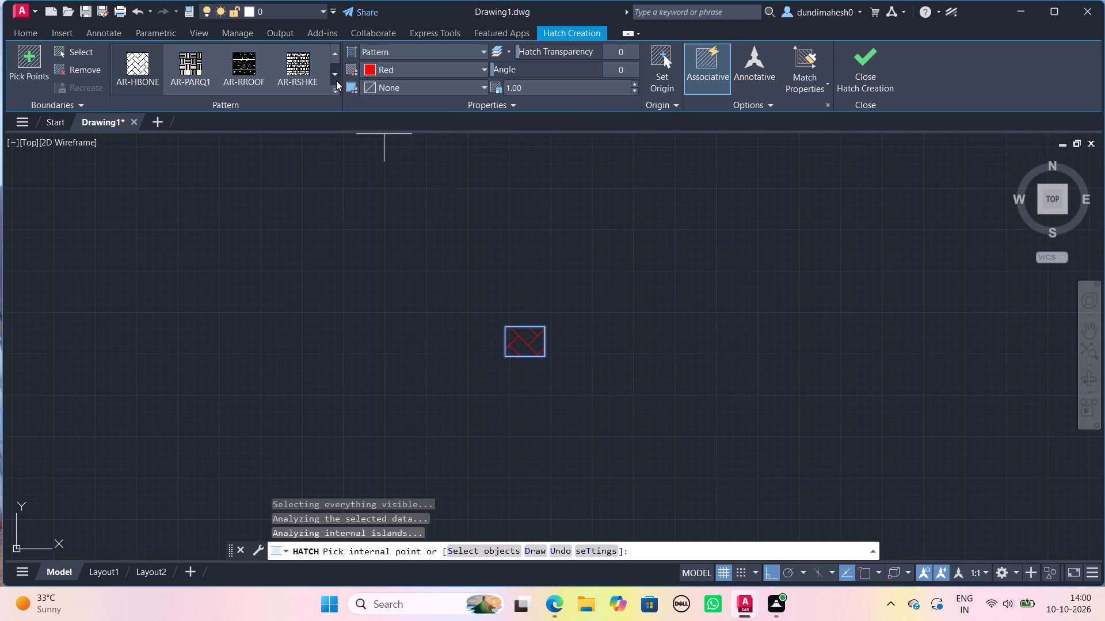
pyautogui.click(337, 78)
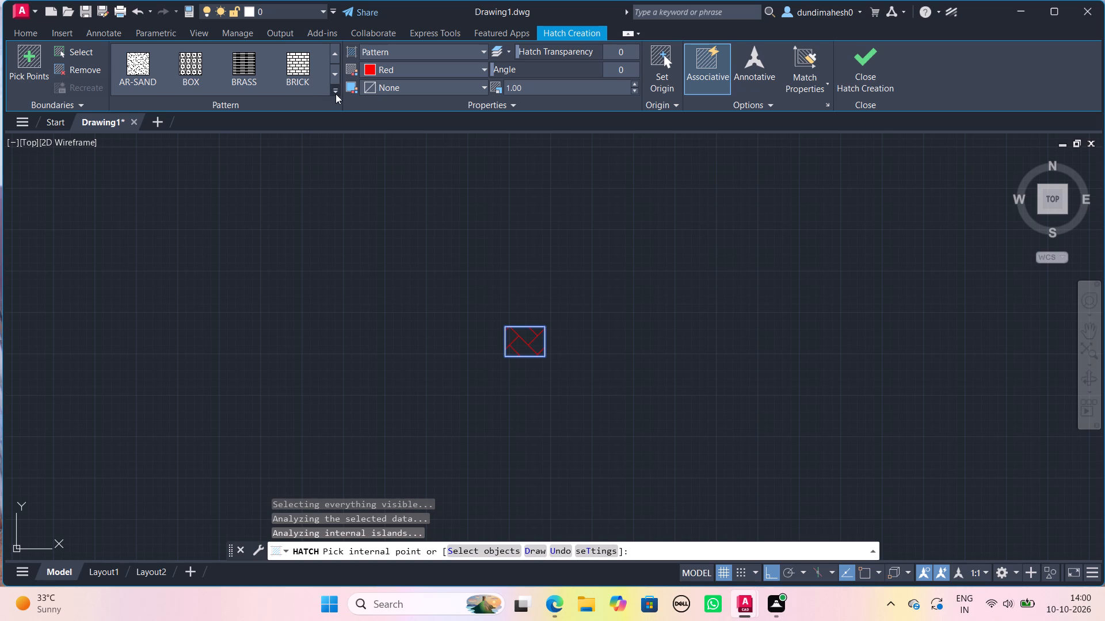
pyautogui.click(336, 94)
pyautogui.scroll(9, 139, 63)
pyautogui.click(142, 63)
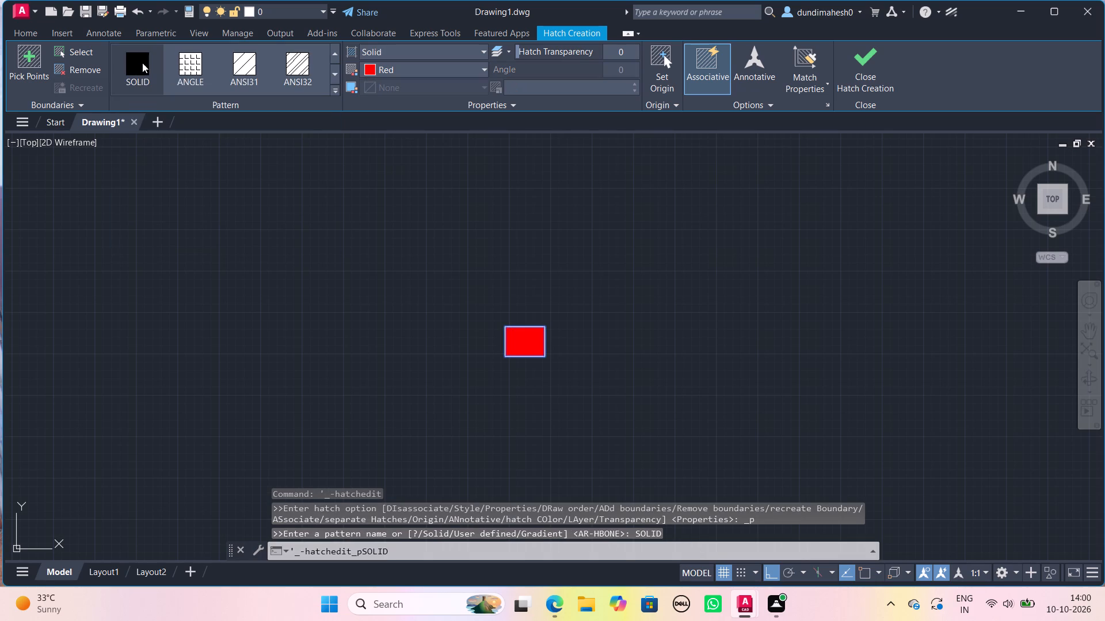
pyautogui.click(609, 357)
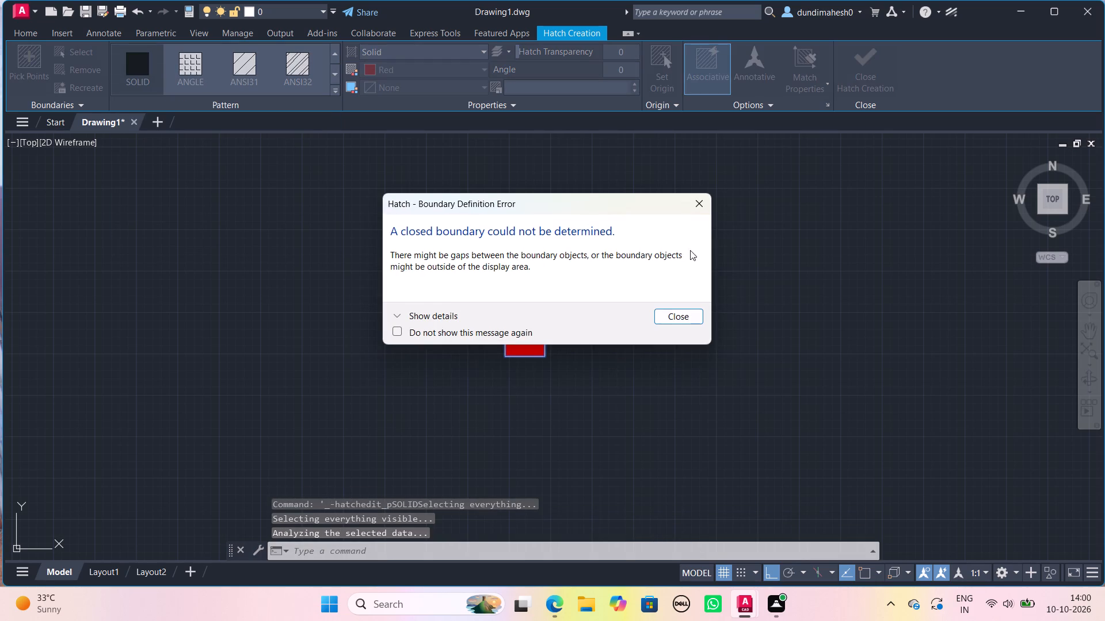
pyautogui.click(696, 210)
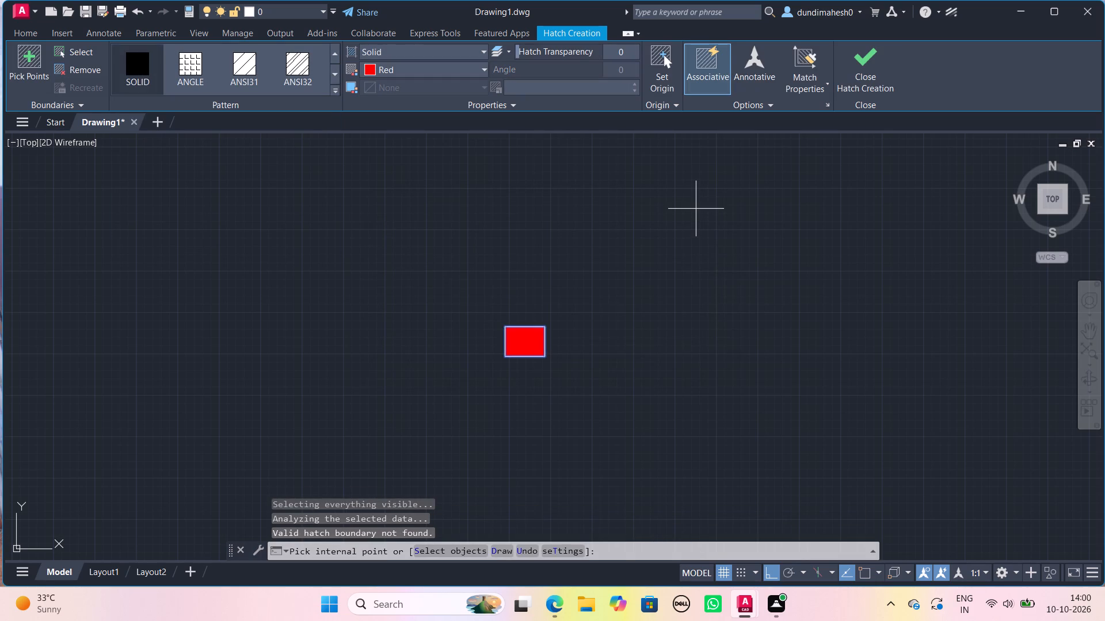
pyautogui.press('space')
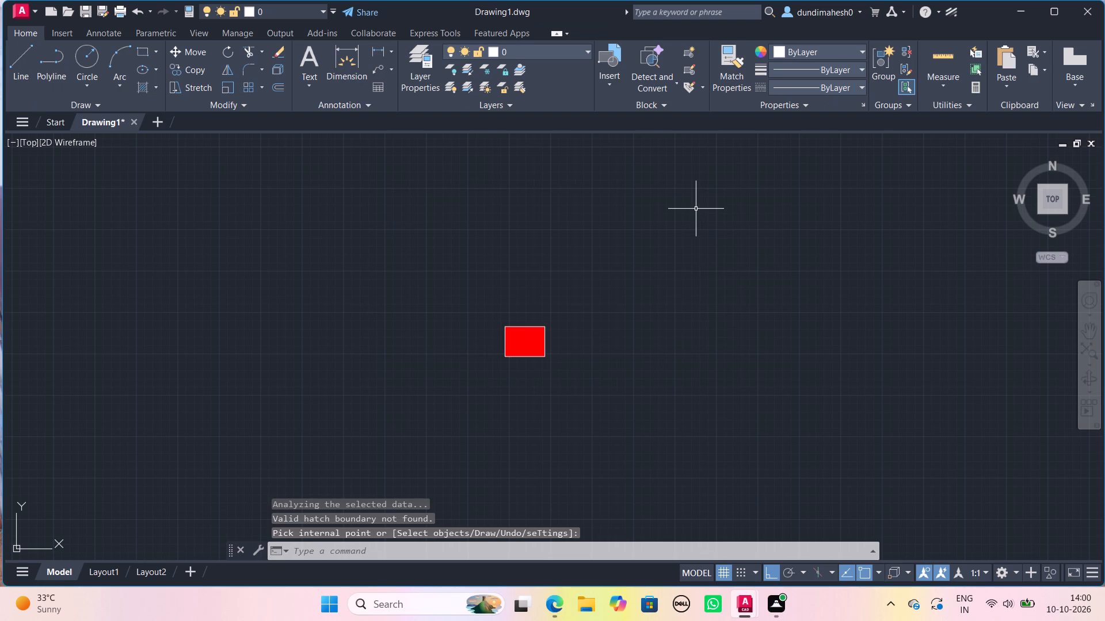
# Check the length of the red rectangle's upper edge with a Dimension preview.
pyautogui.write('REC')
pyautogui.press('Return')
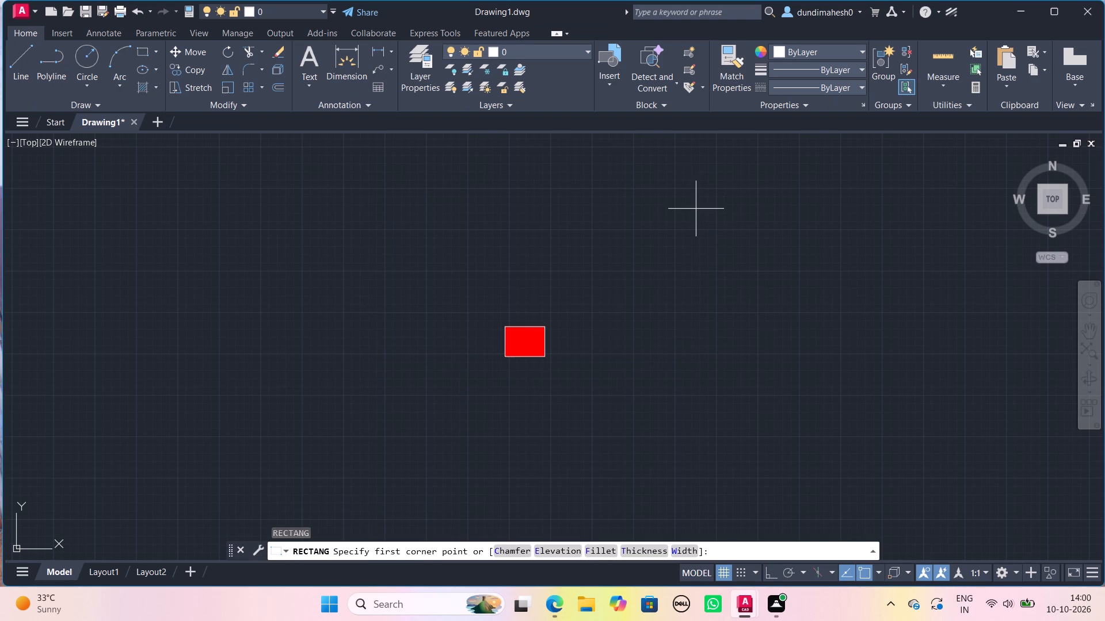
pyautogui.click(363, 59)
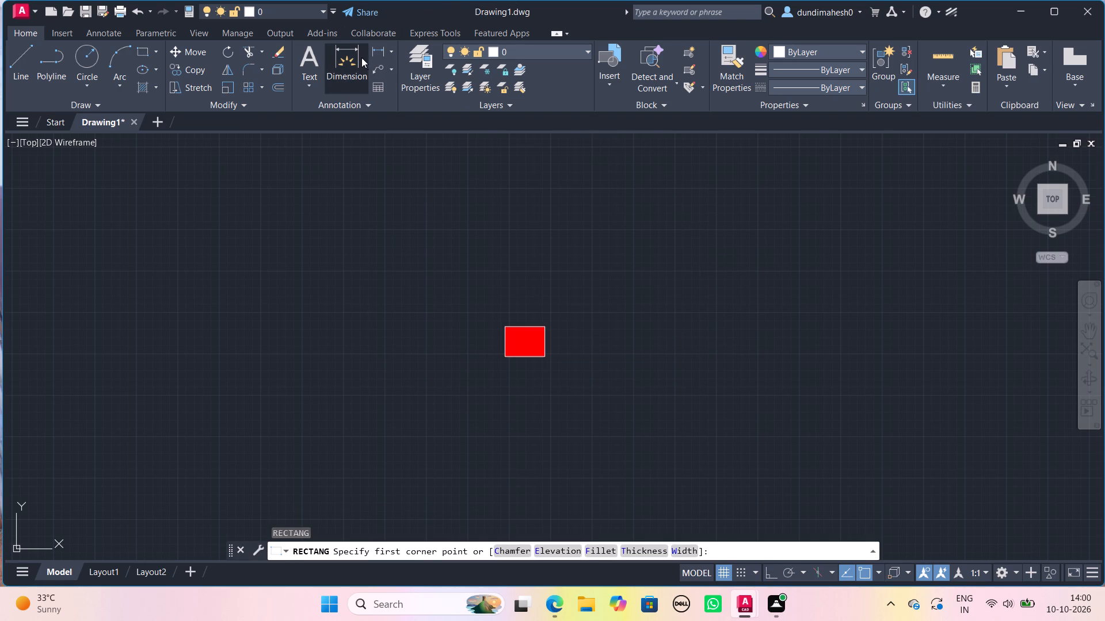
pyautogui.scroll(3, 566, 338)
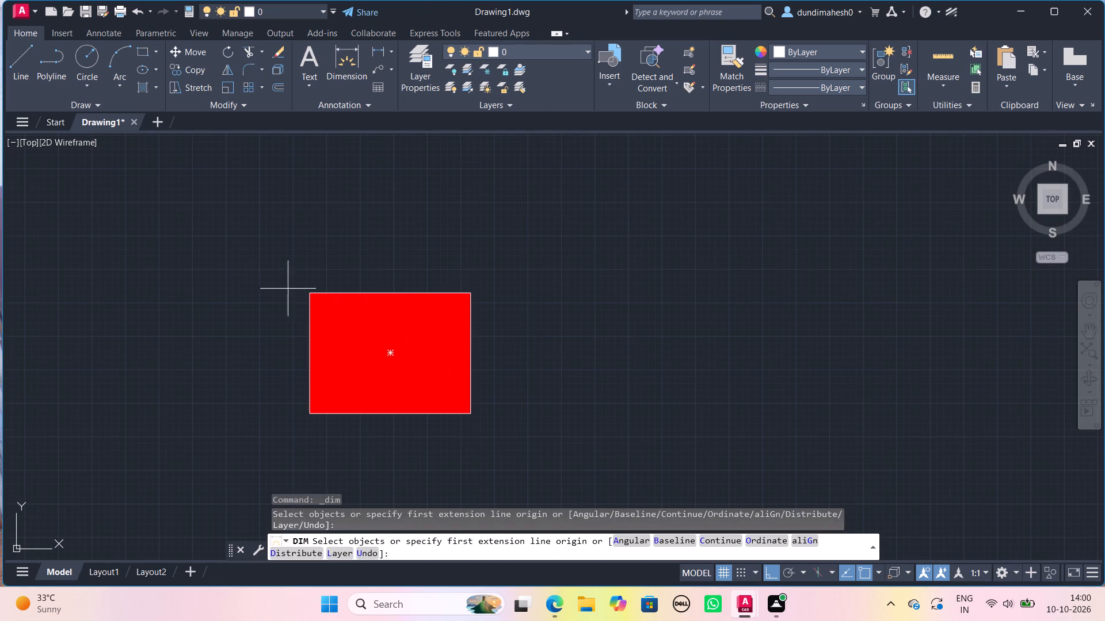
pyautogui.click(311, 298)
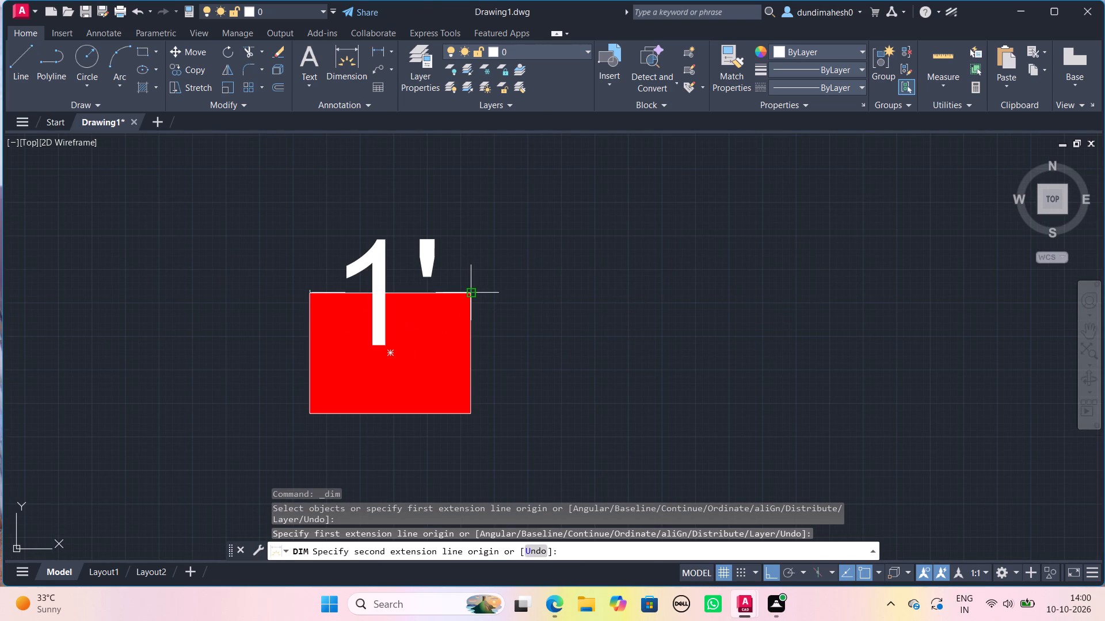
pyautogui.press('Escape')
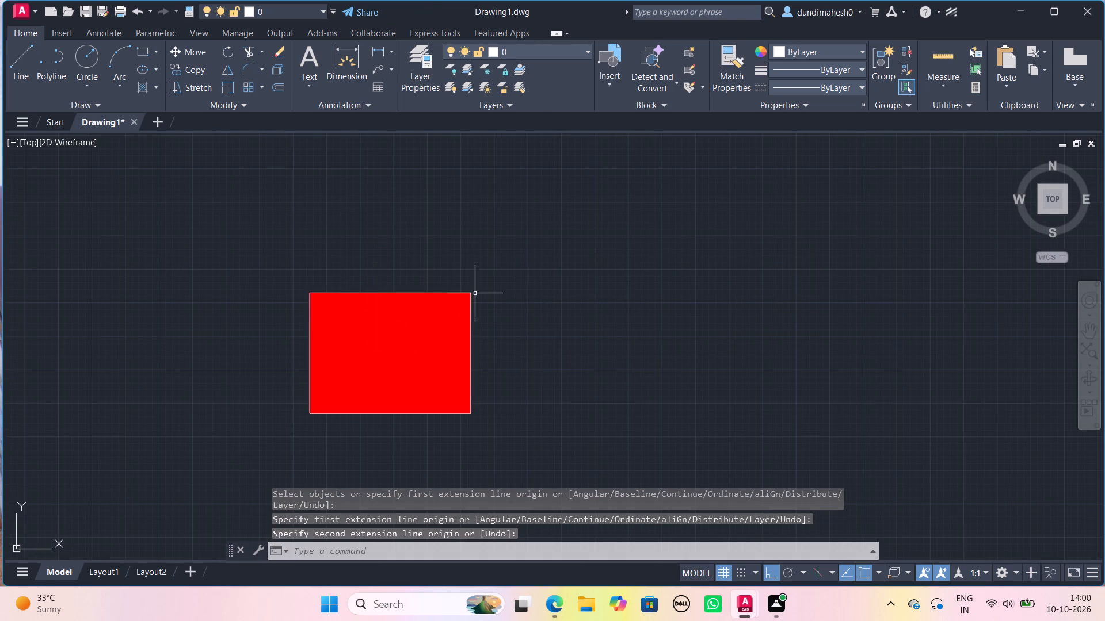
pyautogui.scroll(-2, 475, 293)
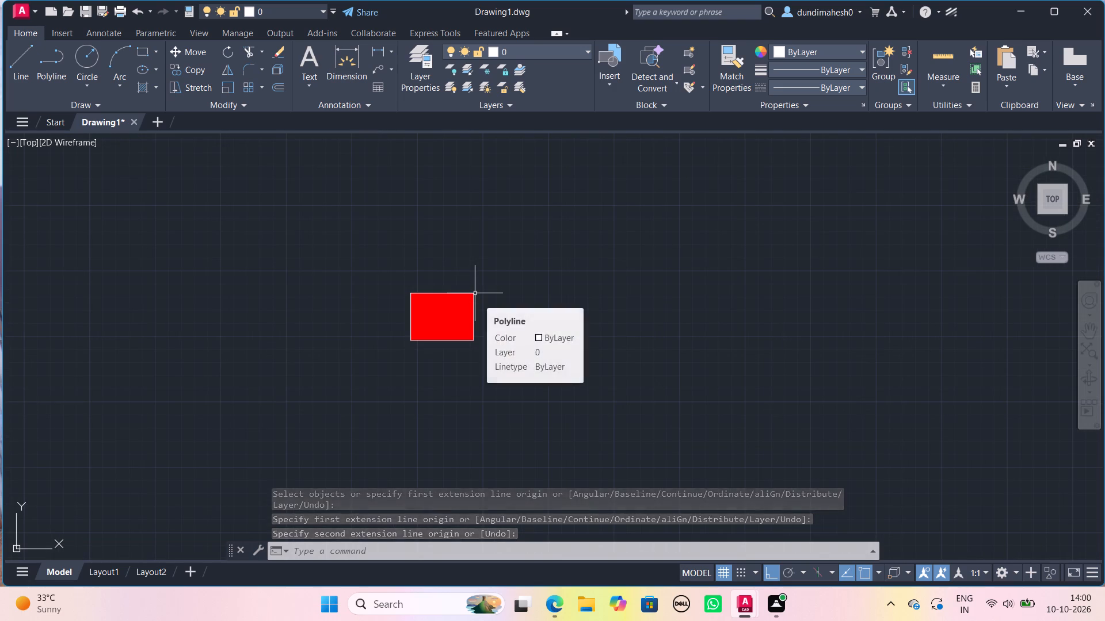
pyautogui.press('space')
pyautogui.press('Escape')
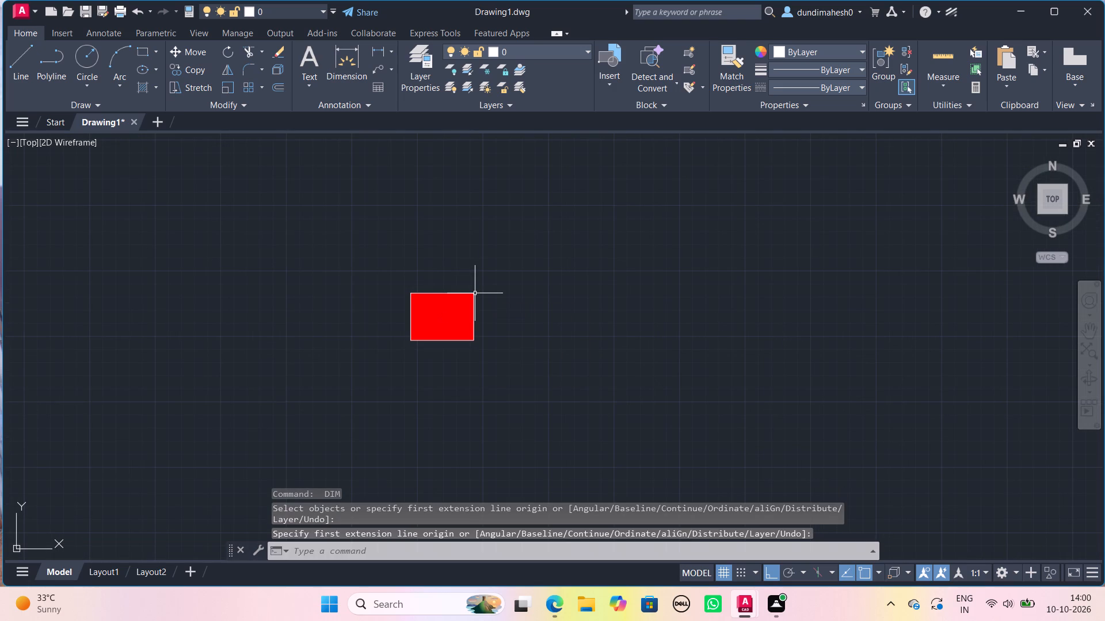
# Draw a rectangle with length 9" and width 1' in the empty space beside the red 1' by 9" rectangle.
pyautogui.press('o')
pyautogui.press('BackSpace')
pyautogui.write('REC')
pyautogui.press('Return')
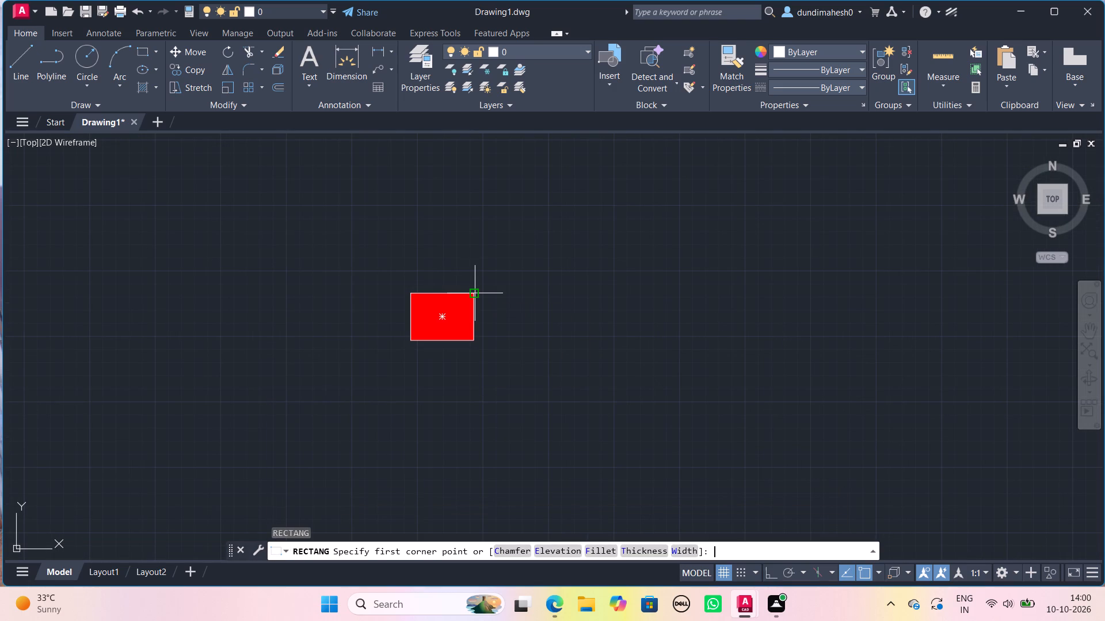
pyautogui.click(632, 375)
pyautogui.press('d')
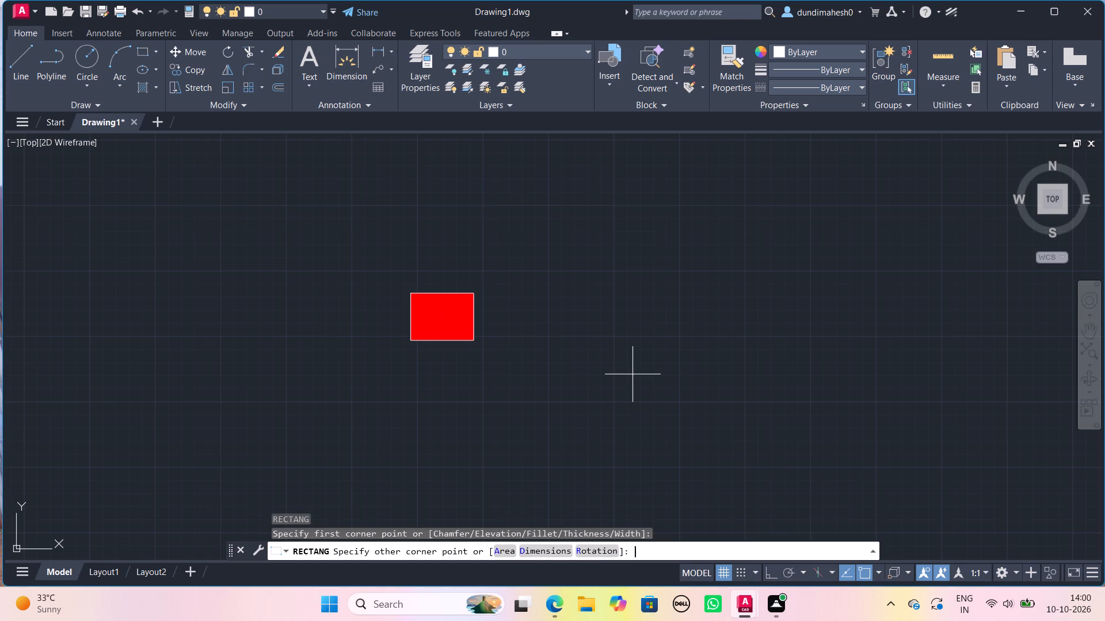
pyautogui.press('Return')
pyautogui.write('9"')
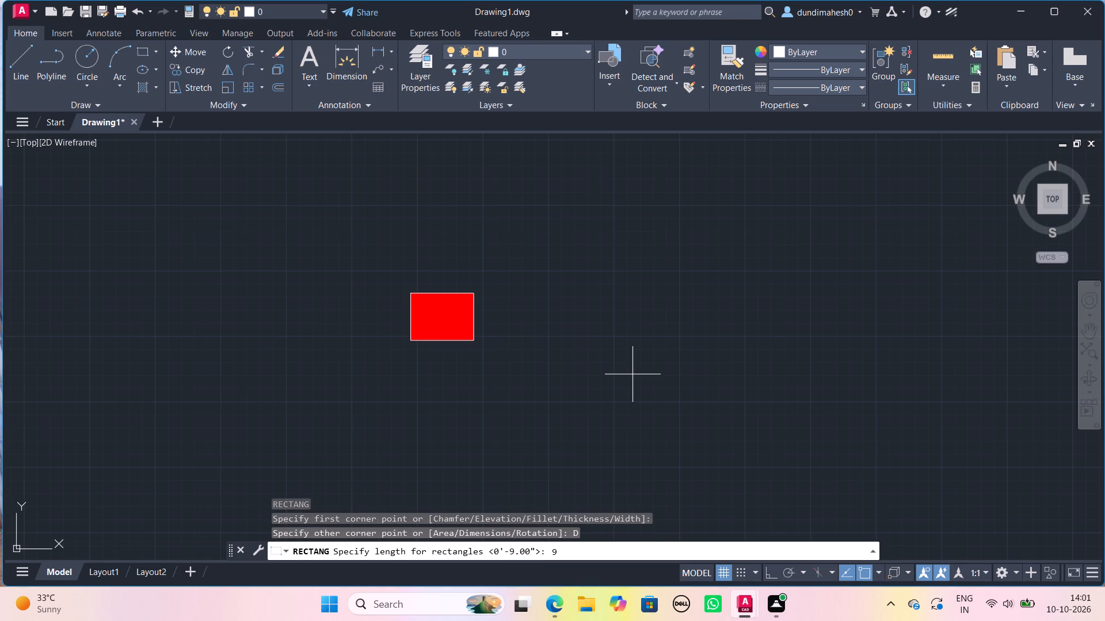
pyautogui.press('Return')
pyautogui.write("1'")
pyautogui.press('Return')
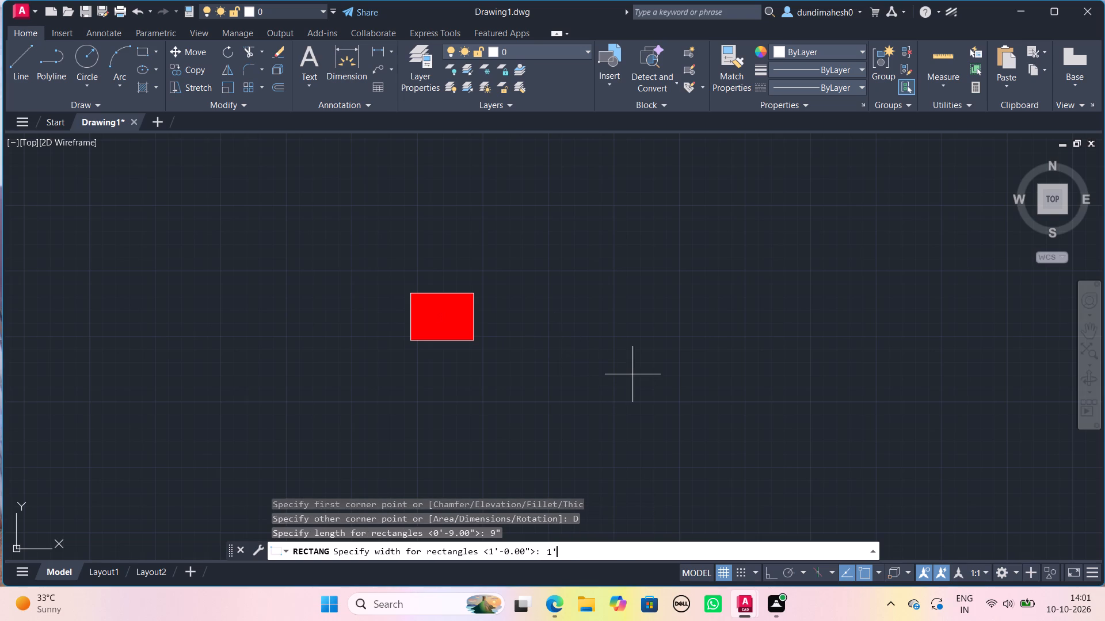
pyautogui.click(632, 374)
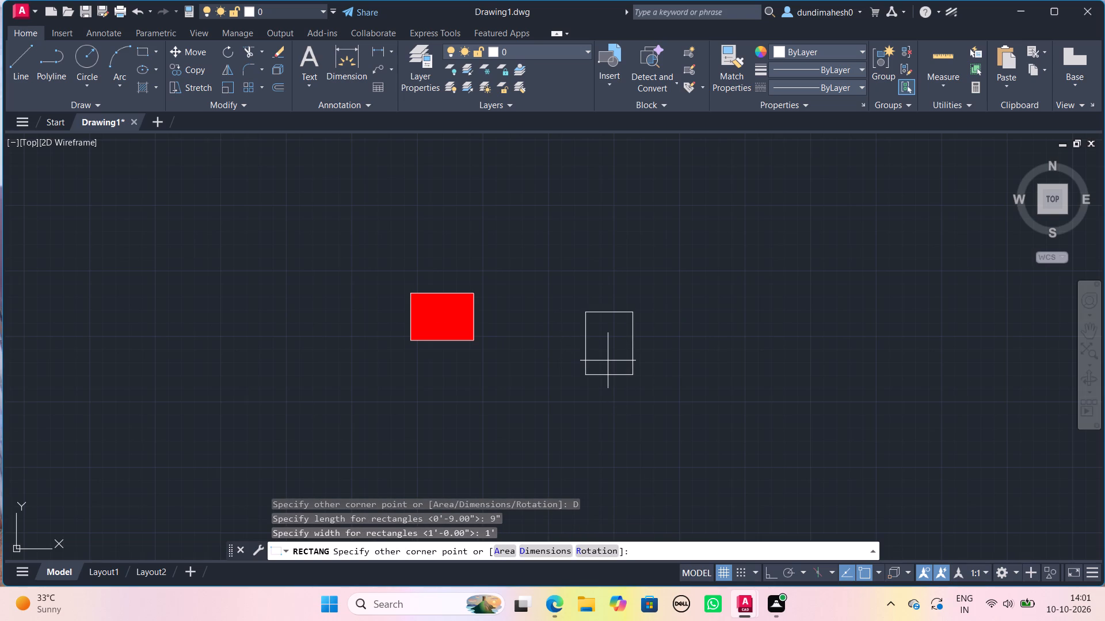
pyautogui.click(608, 361)
# Fill the 9" by 1' rectangle with its own SOLID hatch in the recent red, colour 10.
pyautogui.press('h')
pyautogui.press('Return')
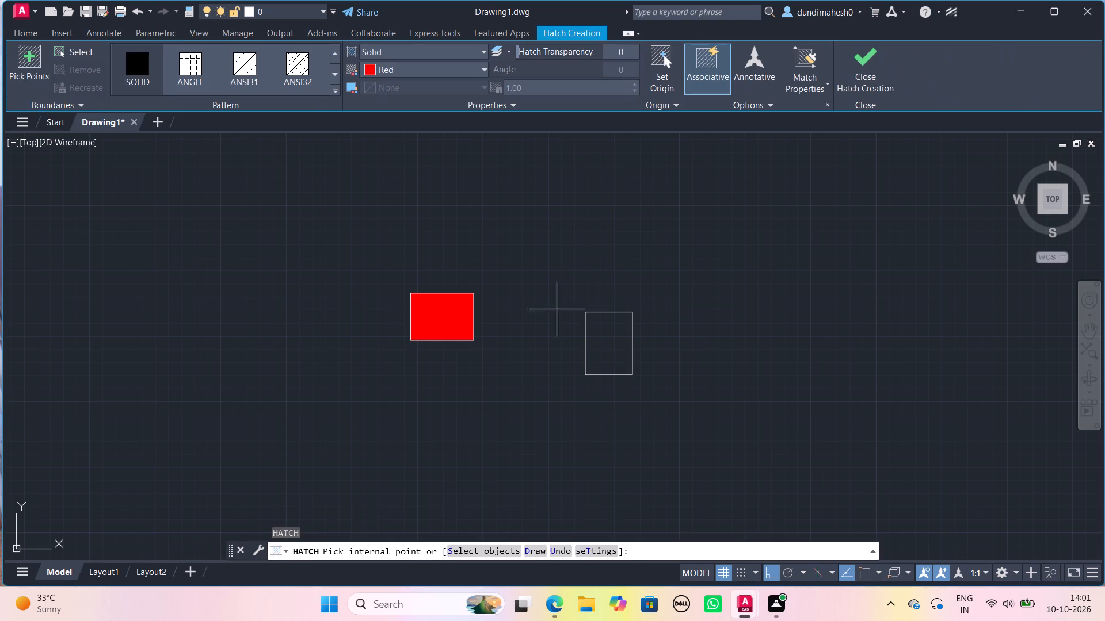
pyautogui.click(387, 63)
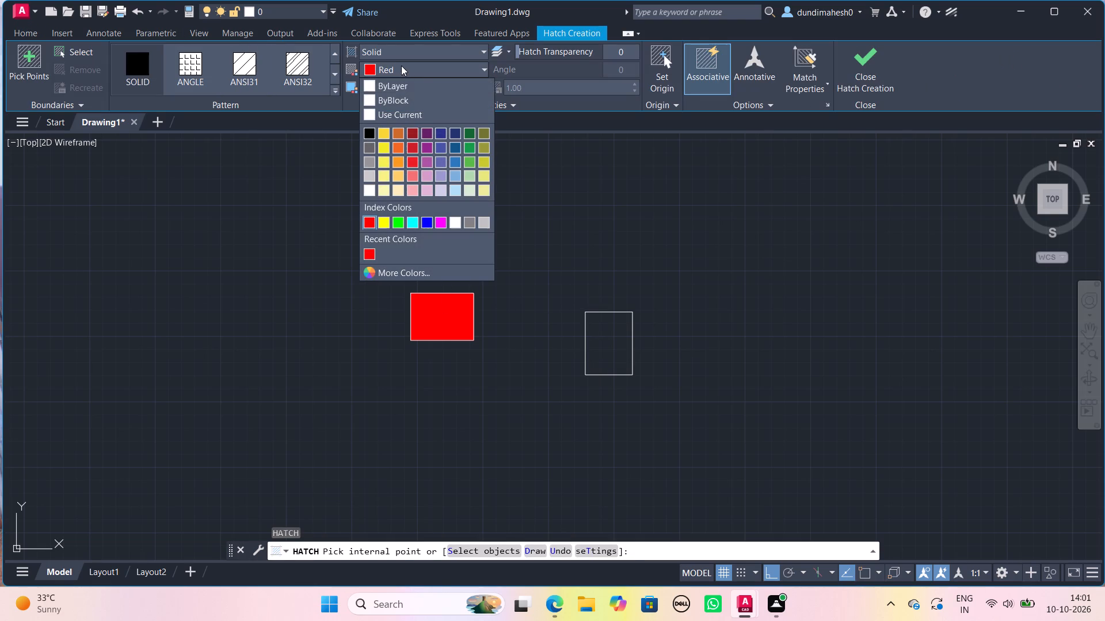
pyautogui.click(366, 255)
pyautogui.click(622, 348)
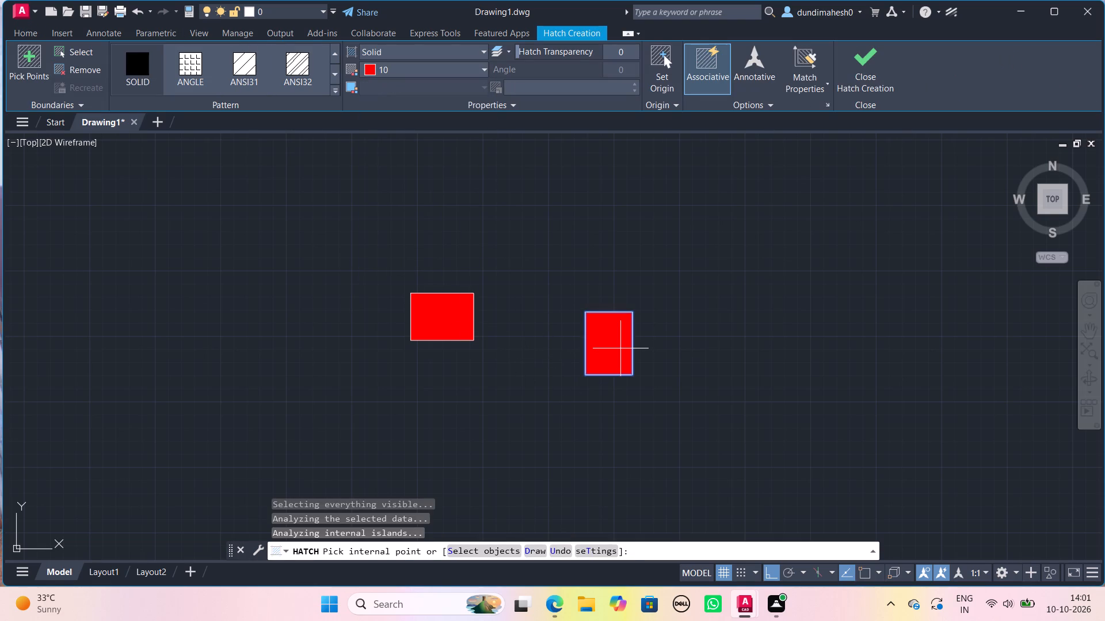
pyautogui.click(620, 348)
pyautogui.press('space')
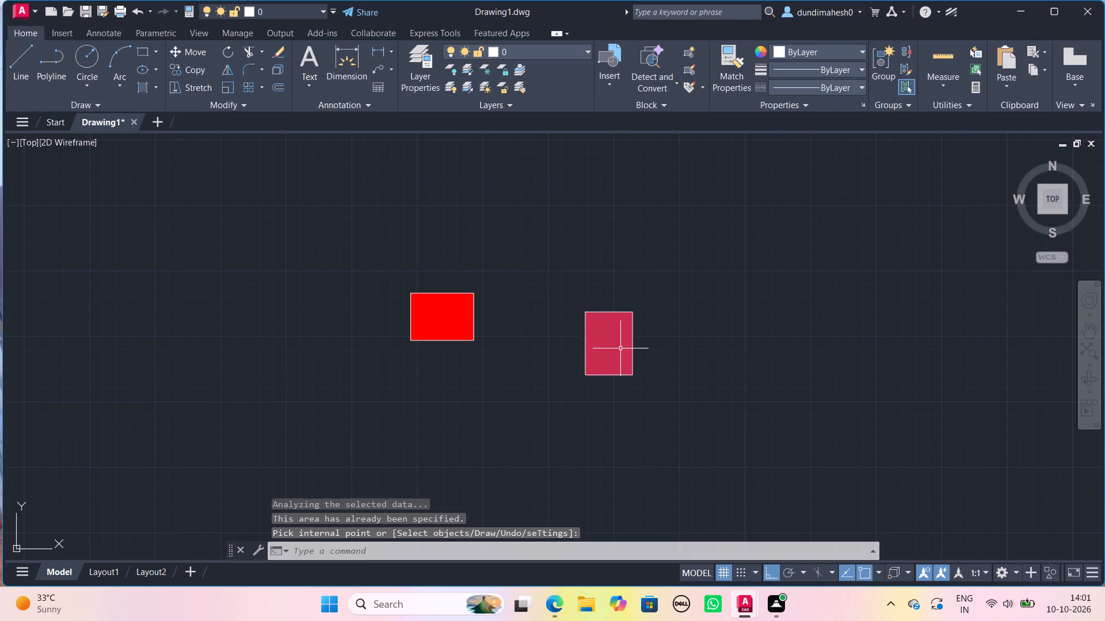
# Copy the hatched 1' by 9" rectangle by its lower-left corner, with Ortho off, to the lower-left corner of the staircase's bottom wall.
pyautogui.scroll(-3, 620, 348)
pyautogui.click(557, 353)
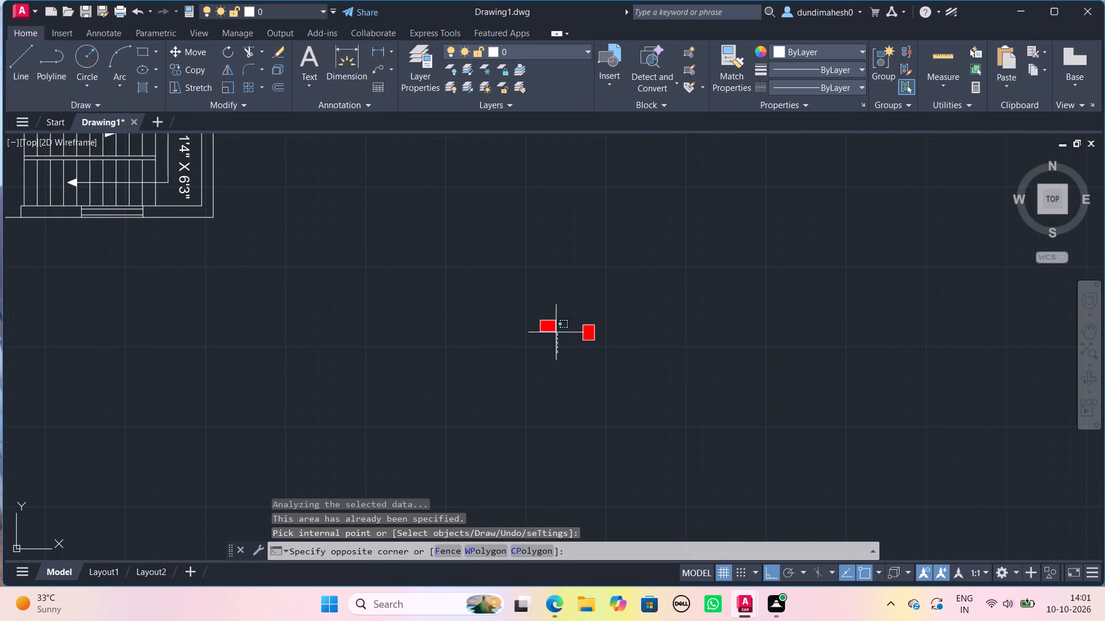
pyautogui.click(518, 279)
pyautogui.write('CO')
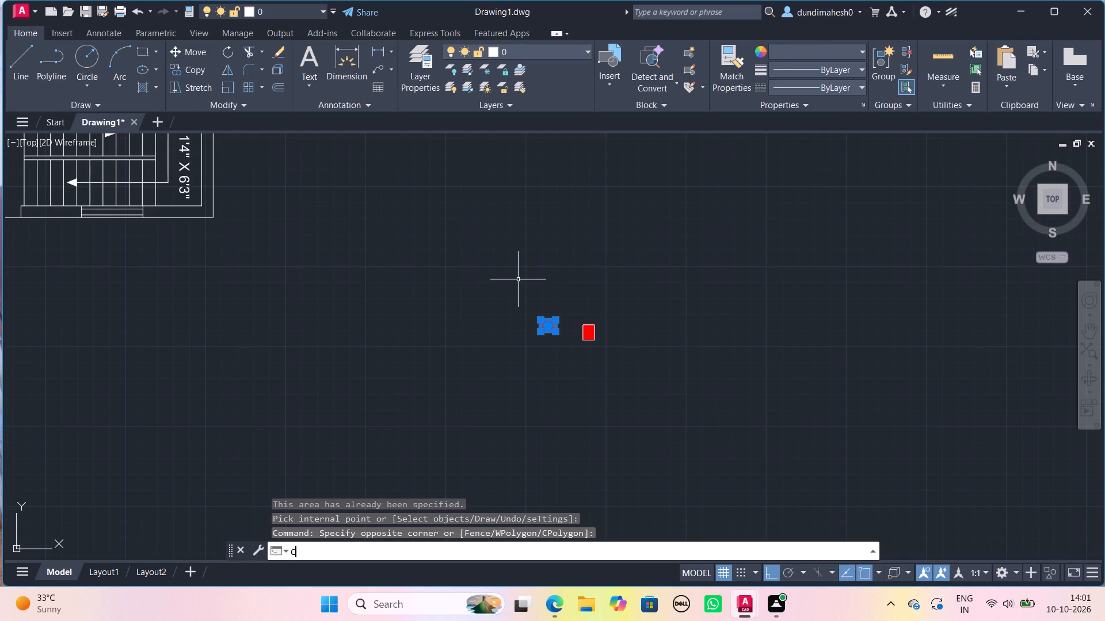
pyautogui.press('Return')
pyautogui.scroll(5, 518, 279)
pyautogui.scroll(-1, 611, 479)
pyautogui.moveTo(611, 479); pyautogui.dragTo(543, 368, button='middle')
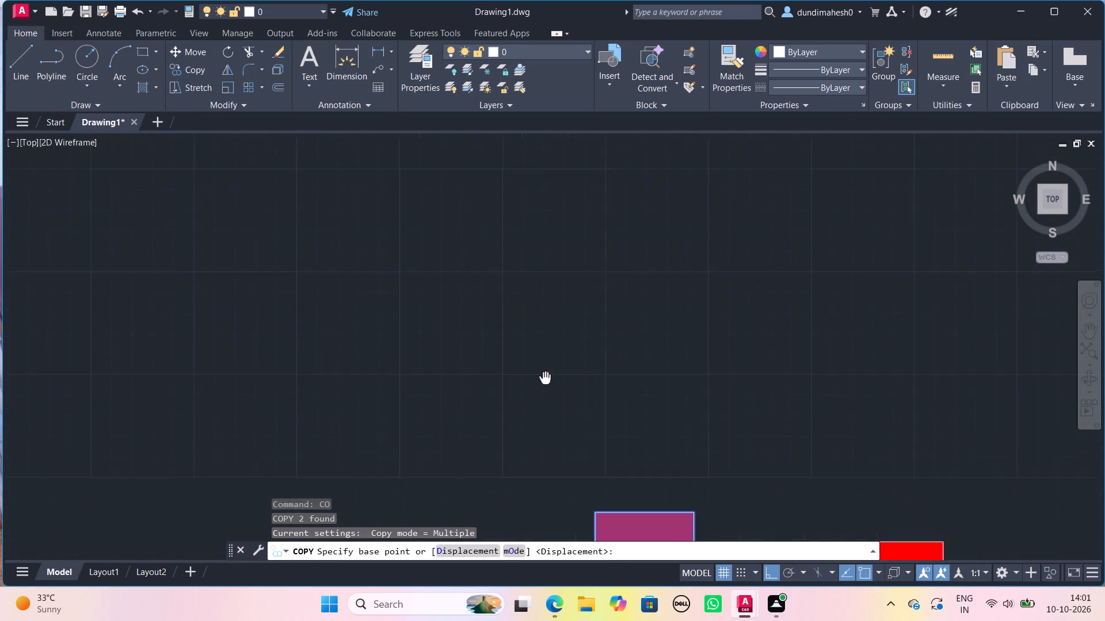
pyautogui.moveTo(543, 368); pyautogui.dragTo(523, 248, button='middle')
pyautogui.click(573, 454)
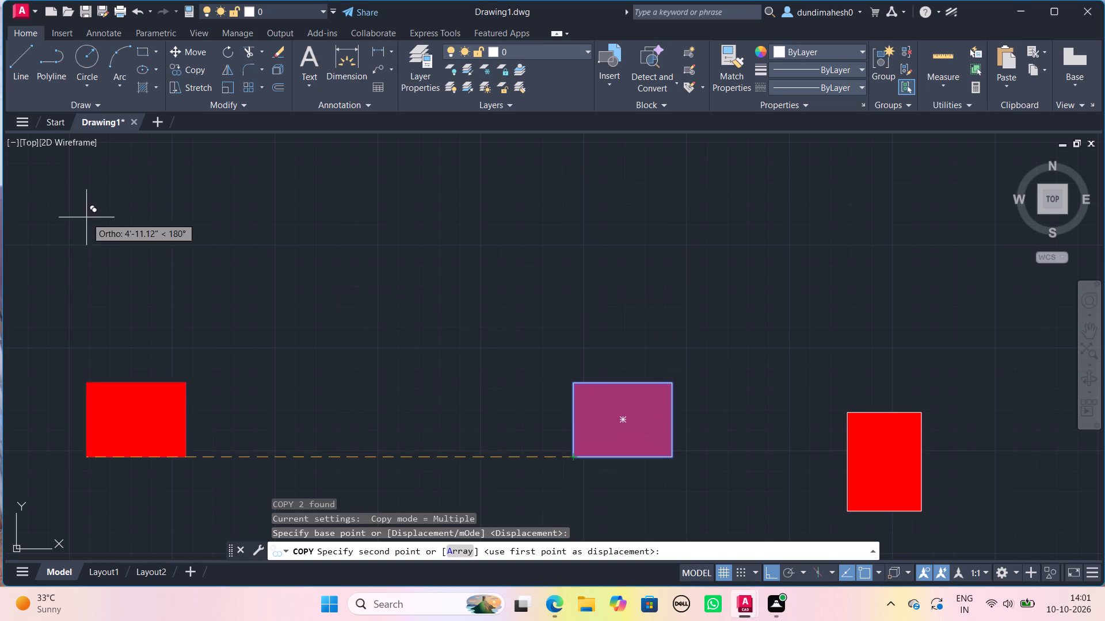
pyautogui.scroll(-1, 66, 213)
pyautogui.moveTo(68, 214); pyautogui.dragTo(627, 545, button='middle')
pyautogui.scroll(-2, 188, 166)
pyautogui.moveTo(188, 166); pyautogui.dragTo(205, 174, button='middle')
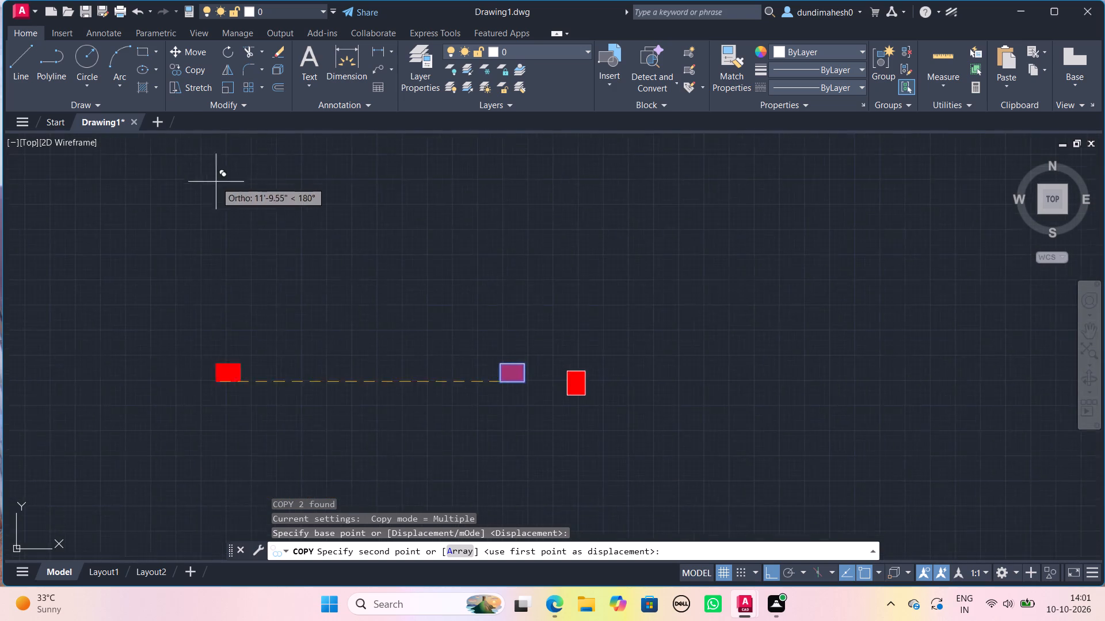
pyautogui.scroll(-2, 216, 185)
pyautogui.moveTo(147, 217); pyautogui.dragTo(336, 327, button='middle')
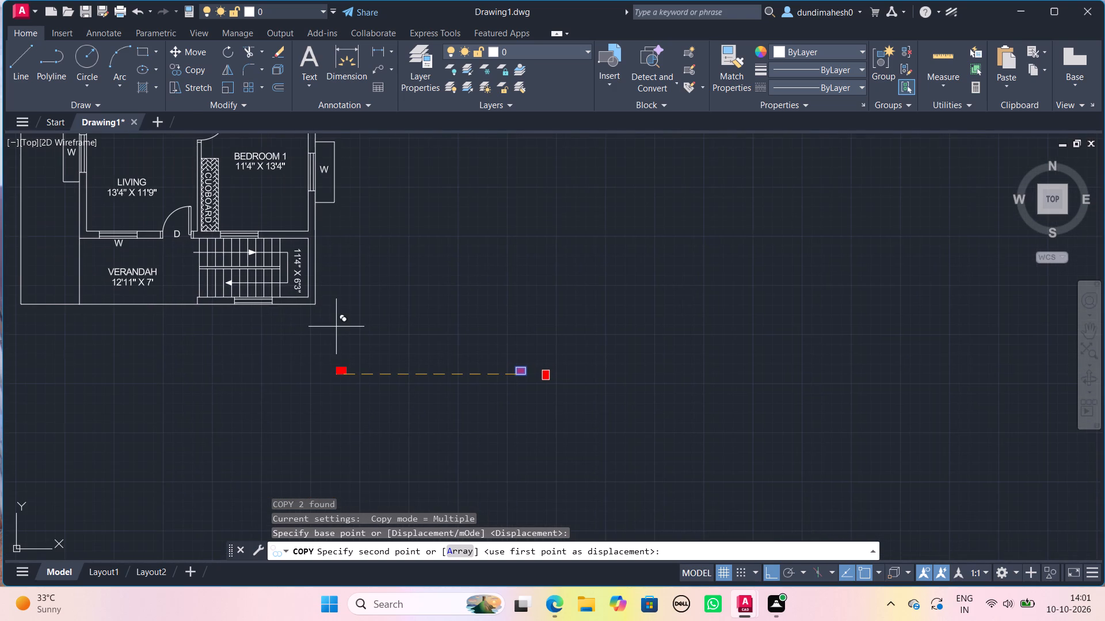
pyautogui.press('F8')
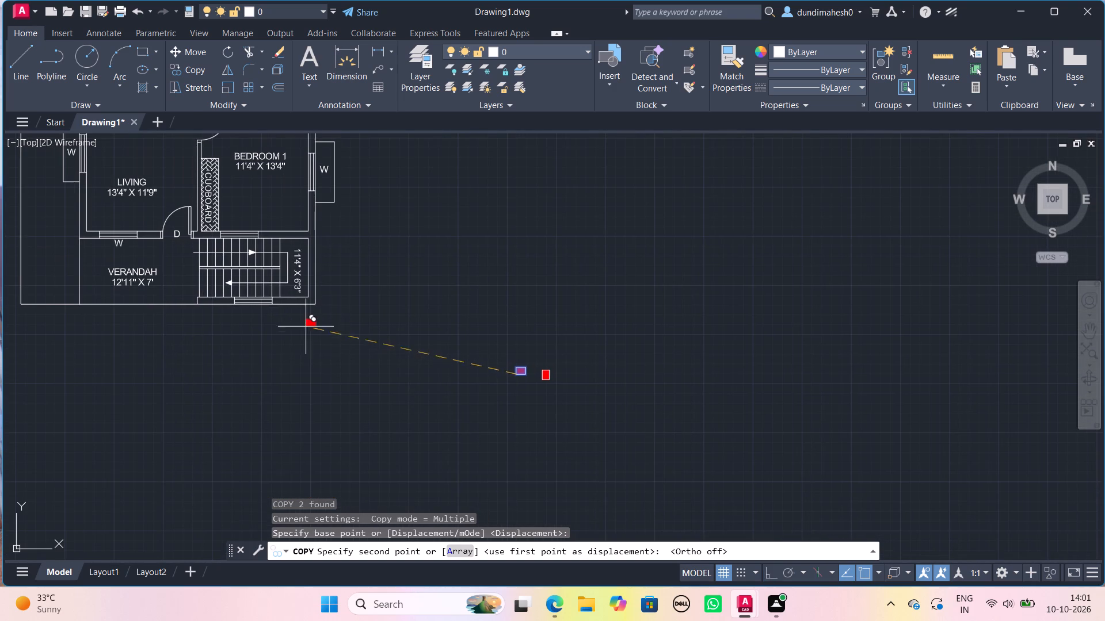
pyautogui.scroll(1, 139, 336)
pyautogui.scroll(1, 314, 282)
pyautogui.moveTo(314, 282); pyautogui.dragTo(505, 397, button='middle')
pyautogui.scroll(2, 398, 417)
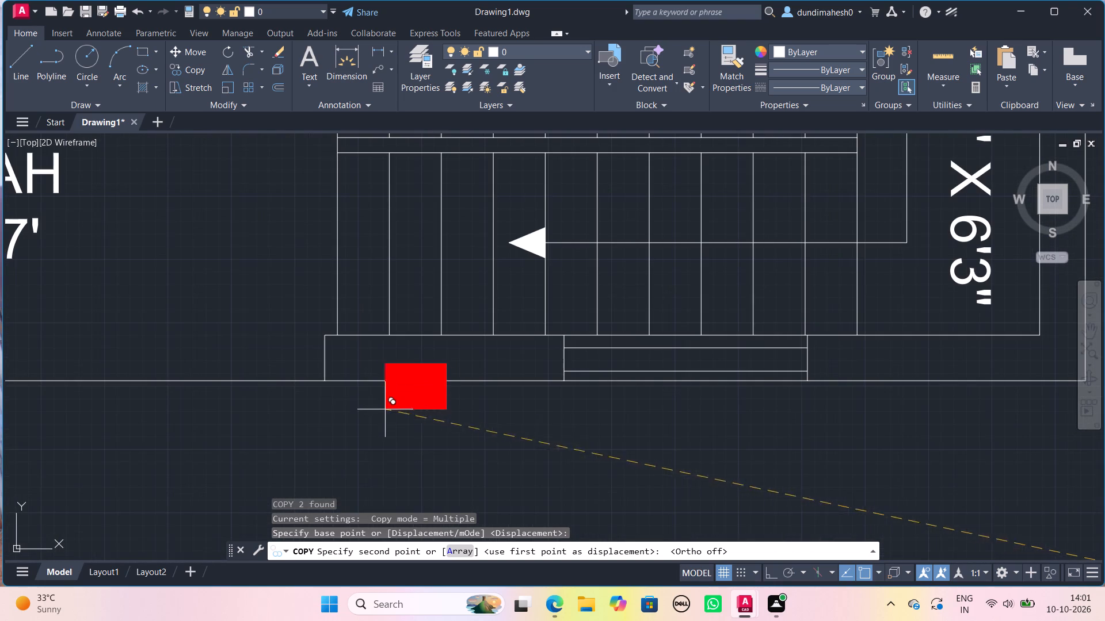
pyautogui.click(325, 378)
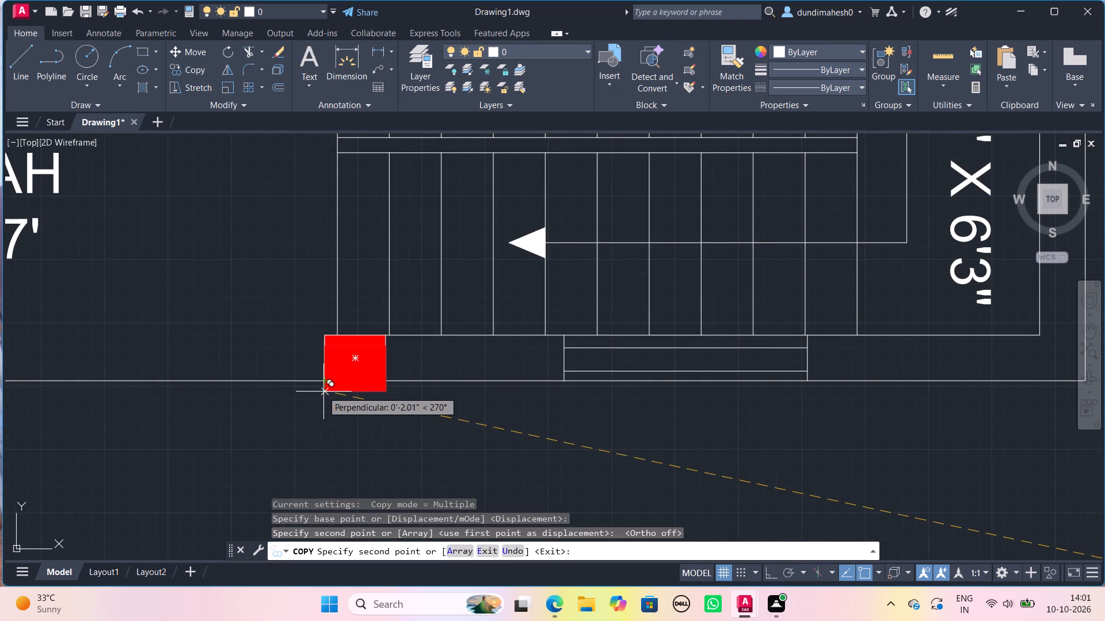
# Place another copy of the 1' by 9" red rectangle flush in the plan's lower-right outer corner, below the staircase.
pyautogui.scroll(-2, 912, 425)
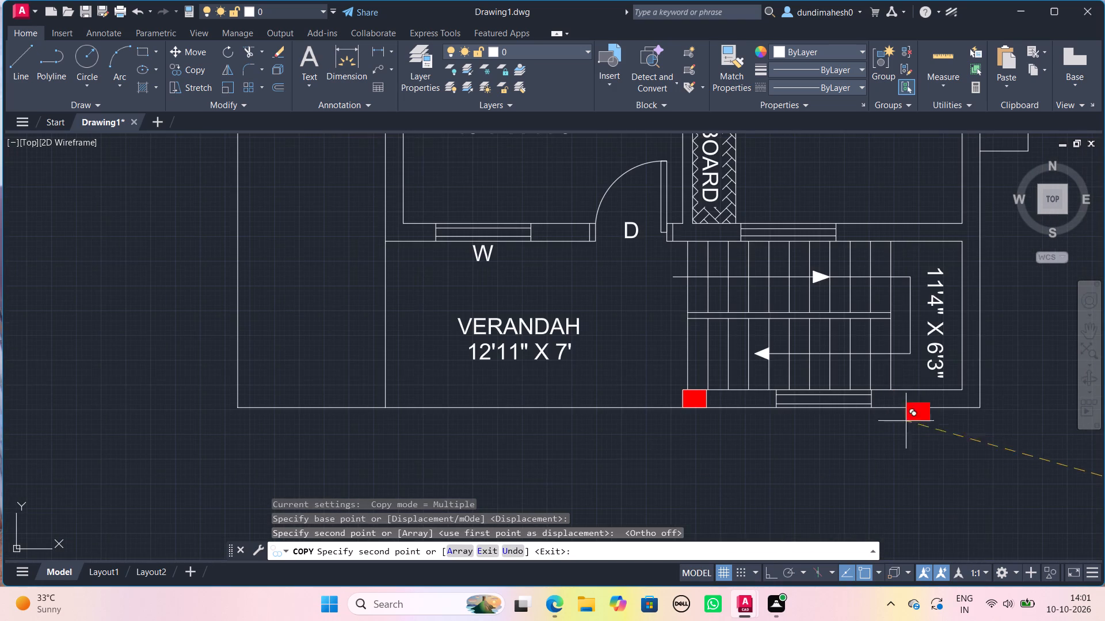
pyautogui.scroll(2, 919, 428)
pyautogui.moveTo(988, 393); pyautogui.dragTo(755, 402, button='middle')
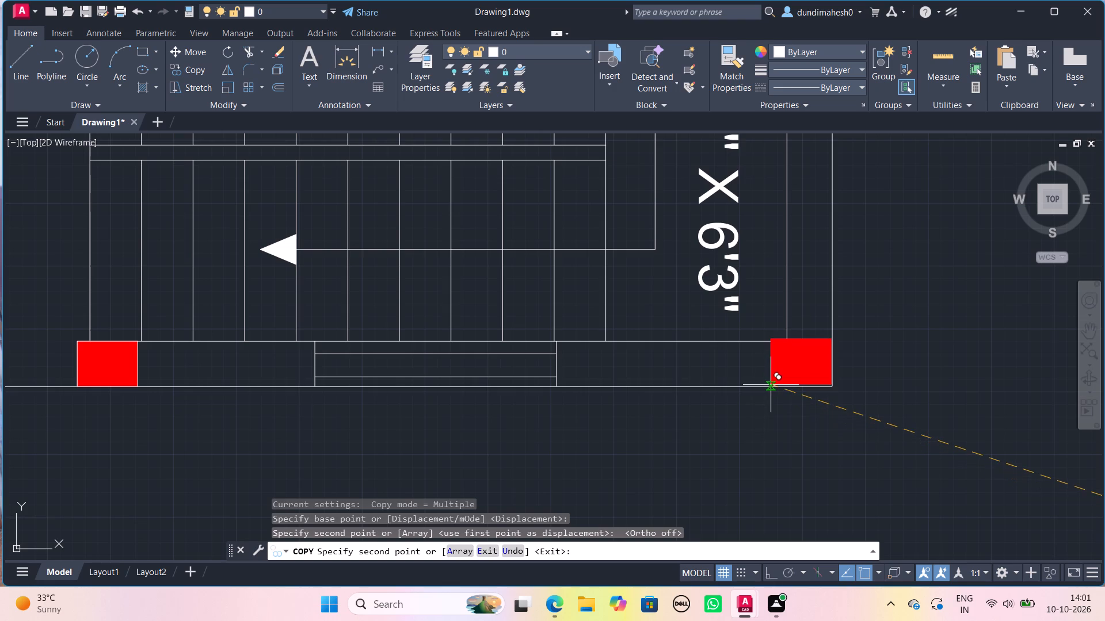
pyautogui.scroll(2, 771, 385)
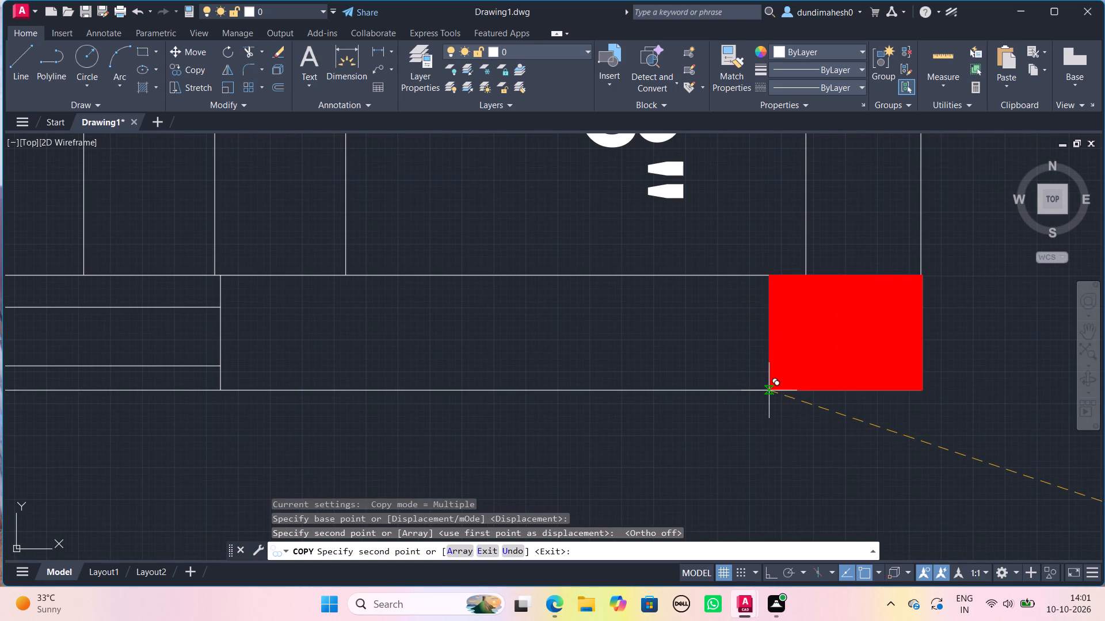
pyautogui.click(765, 390)
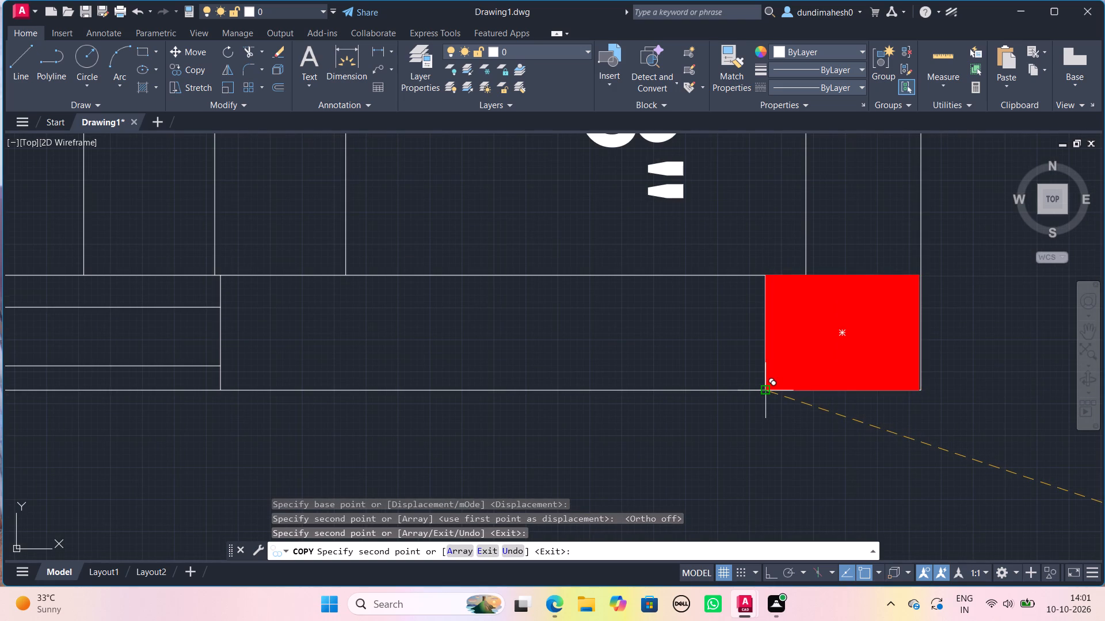
# Place a third copy of the 1' by 9" red rectangle in the verandah's lower-left corner and finish copying.
pyautogui.scroll(-4, 557, 407)
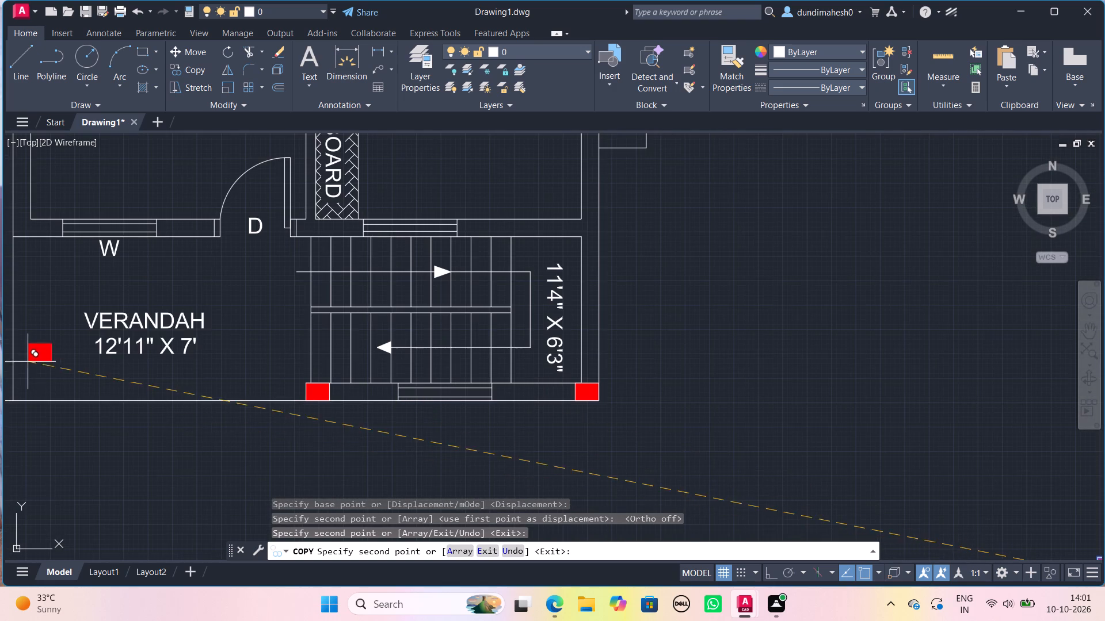
pyautogui.moveTo(48, 367); pyautogui.dragTo(211, 366, button='middle')
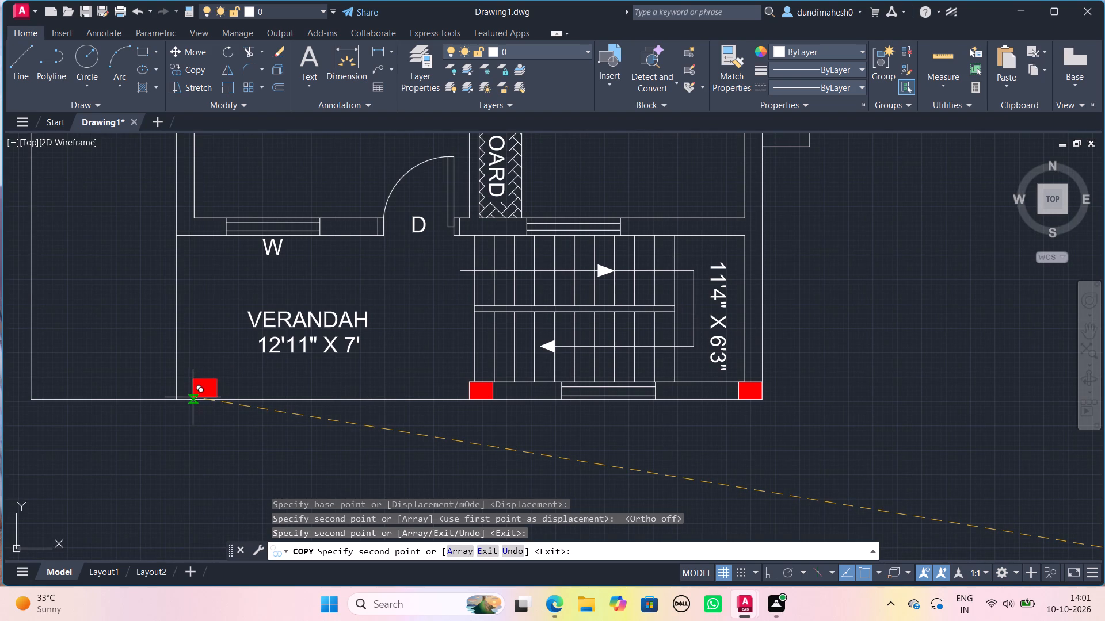
pyautogui.scroll(2, 193, 397)
pyautogui.click(151, 400)
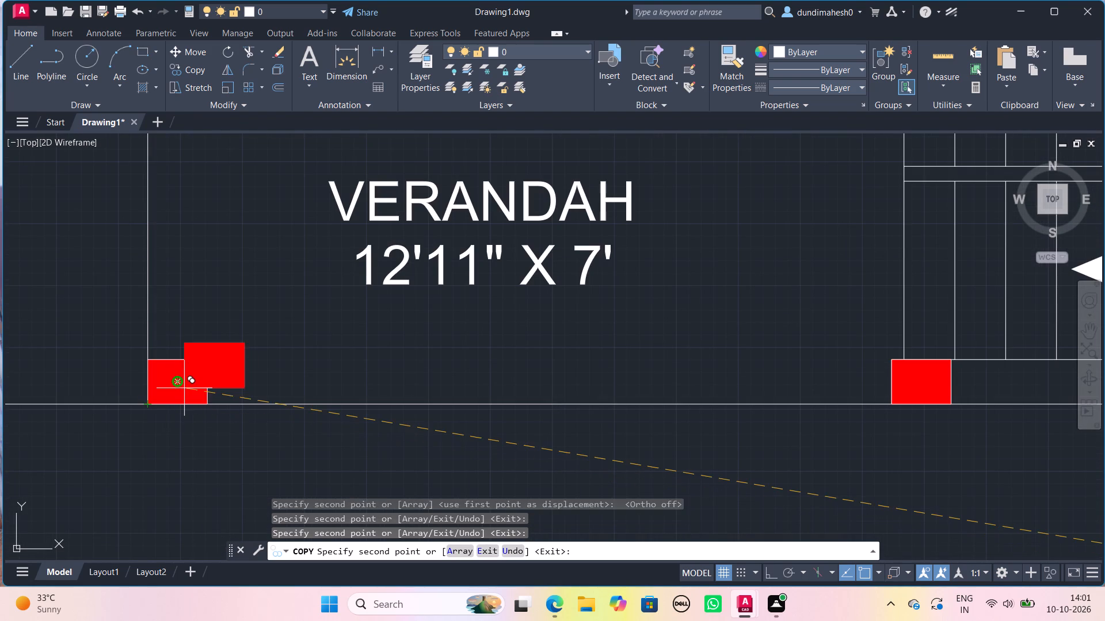
pyautogui.scroll(-2, 184, 388)
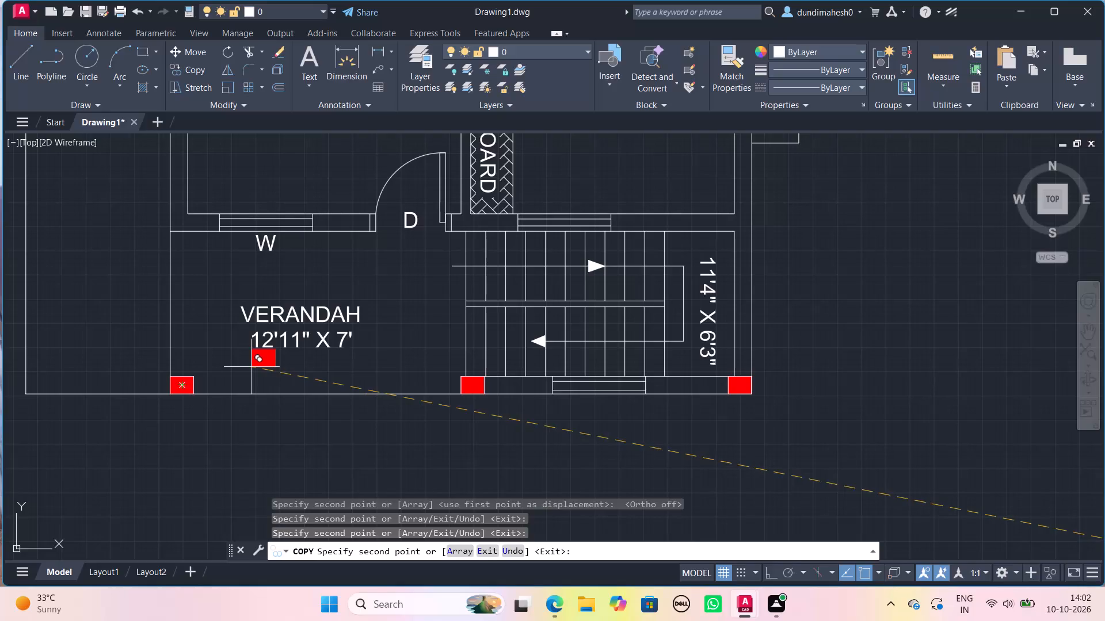
pyautogui.press('Escape')
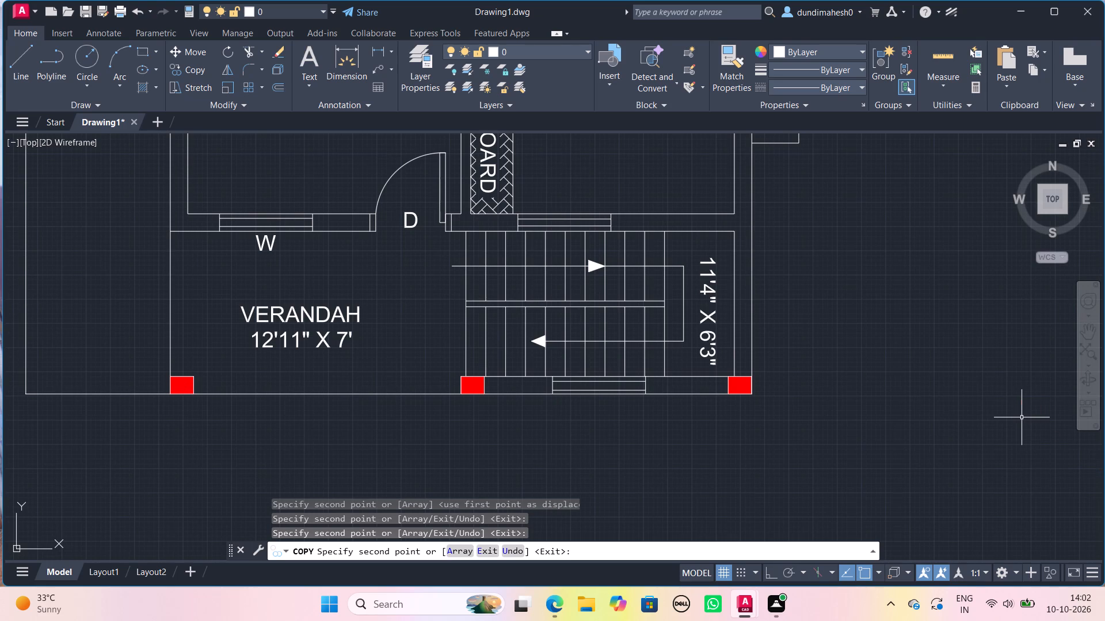
# Copy the hatched 9" by 1' rectangle by its lower-left corner to the outer wall corner between the living room and verandah.
pyautogui.scroll(-3, 1022, 417)
pyautogui.moveTo(1027, 459); pyautogui.dragTo(374, 355, button='middle')
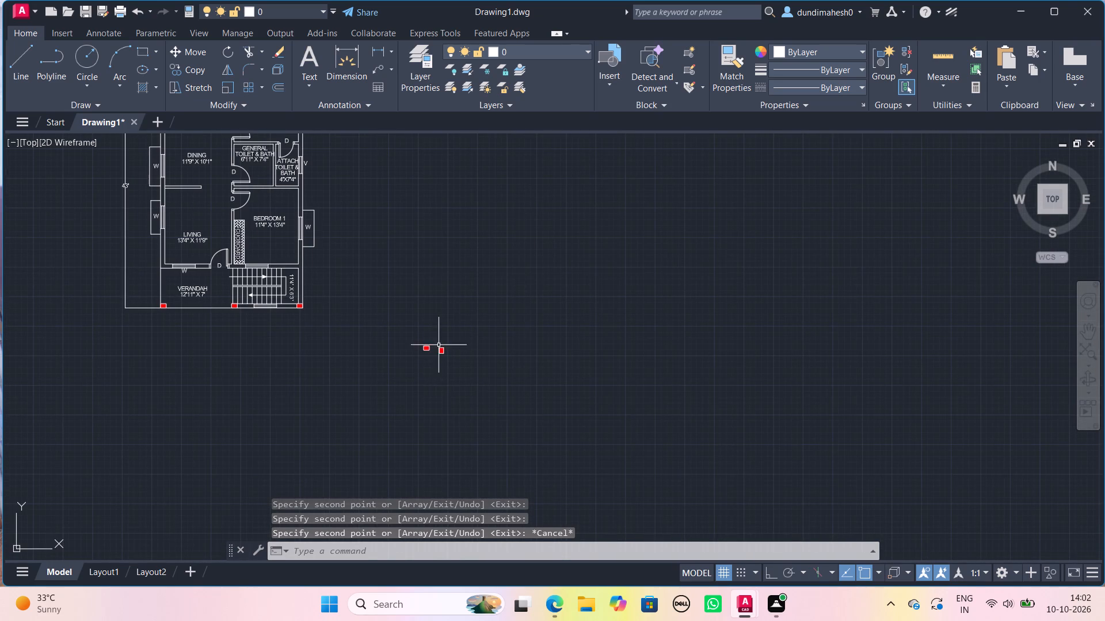
pyautogui.click(458, 390)
pyautogui.click(435, 335)
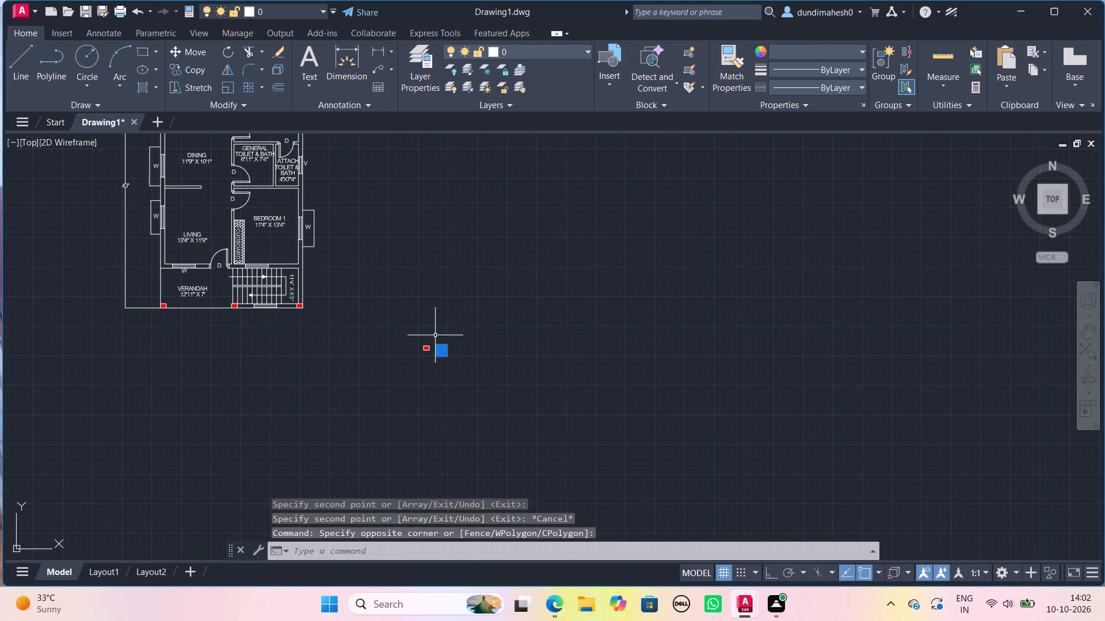
pyautogui.write('CO')
pyautogui.press('Return')
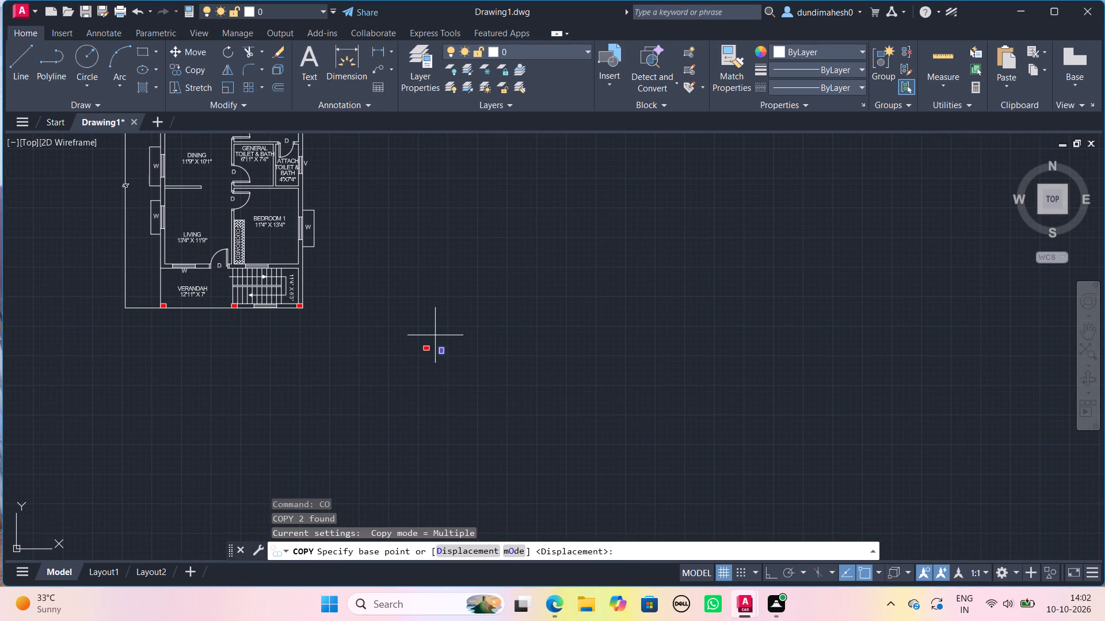
pyautogui.scroll(3, 441, 352)
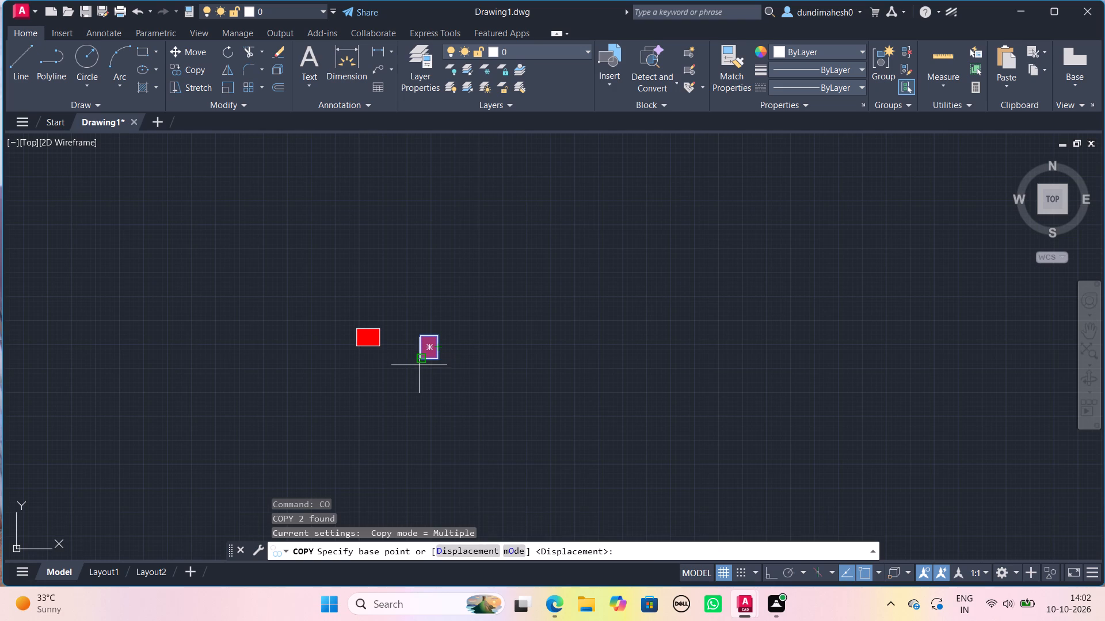
pyautogui.click(419, 365)
pyautogui.scroll(-2, 204, 345)
pyautogui.moveTo(136, 306); pyautogui.dragTo(268, 301, button='middle')
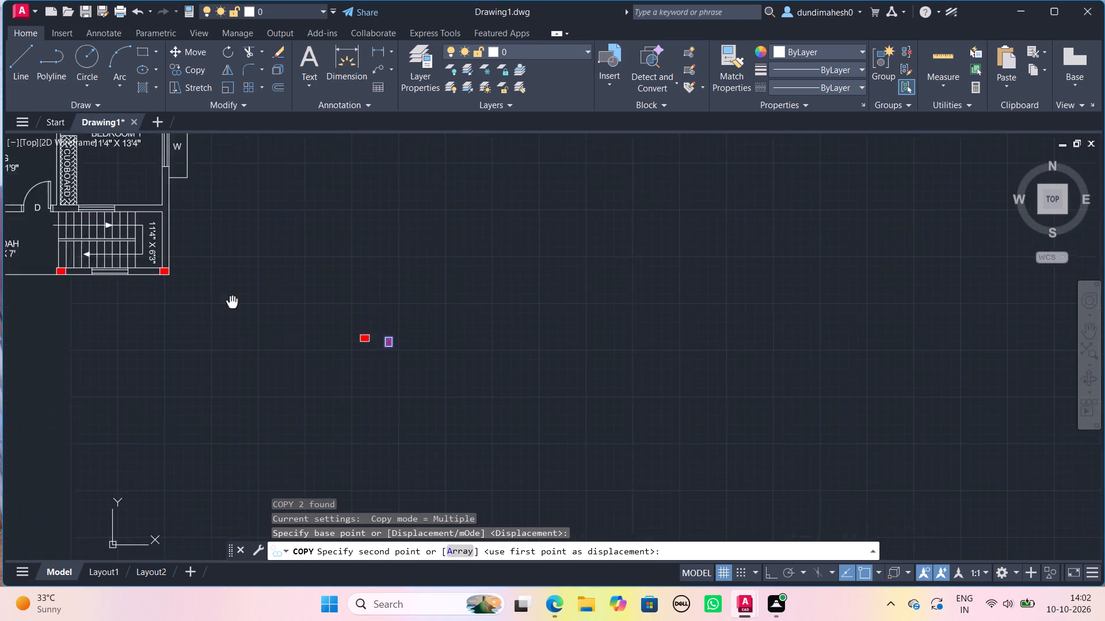
pyautogui.moveTo(268, 301); pyautogui.dragTo(589, 292, button='middle')
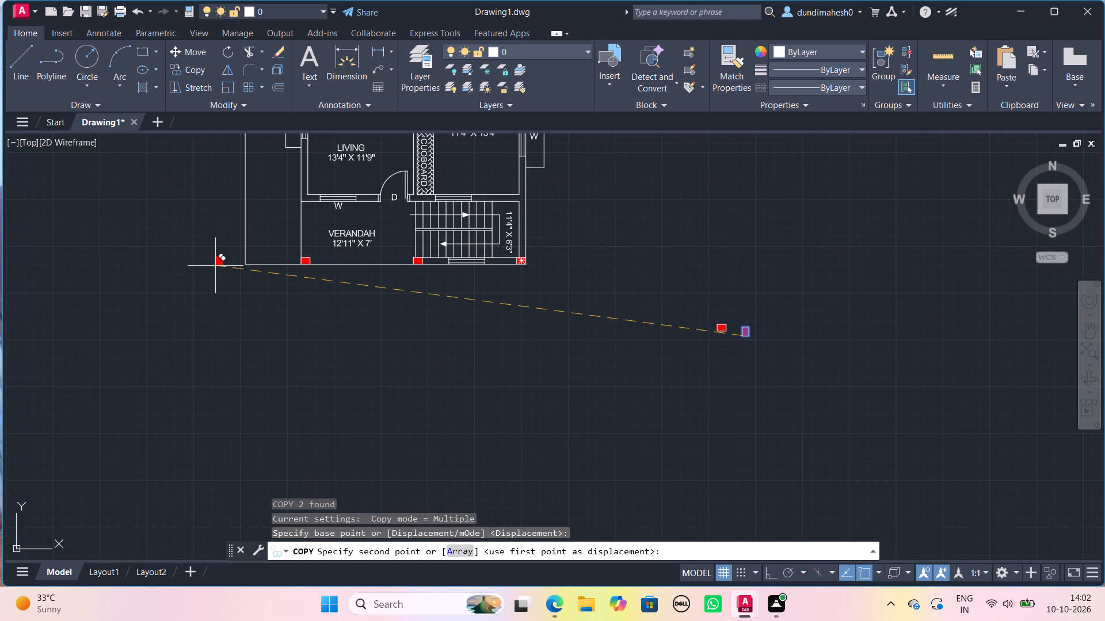
pyautogui.moveTo(283, 213); pyautogui.dragTo(355, 268, button='middle')
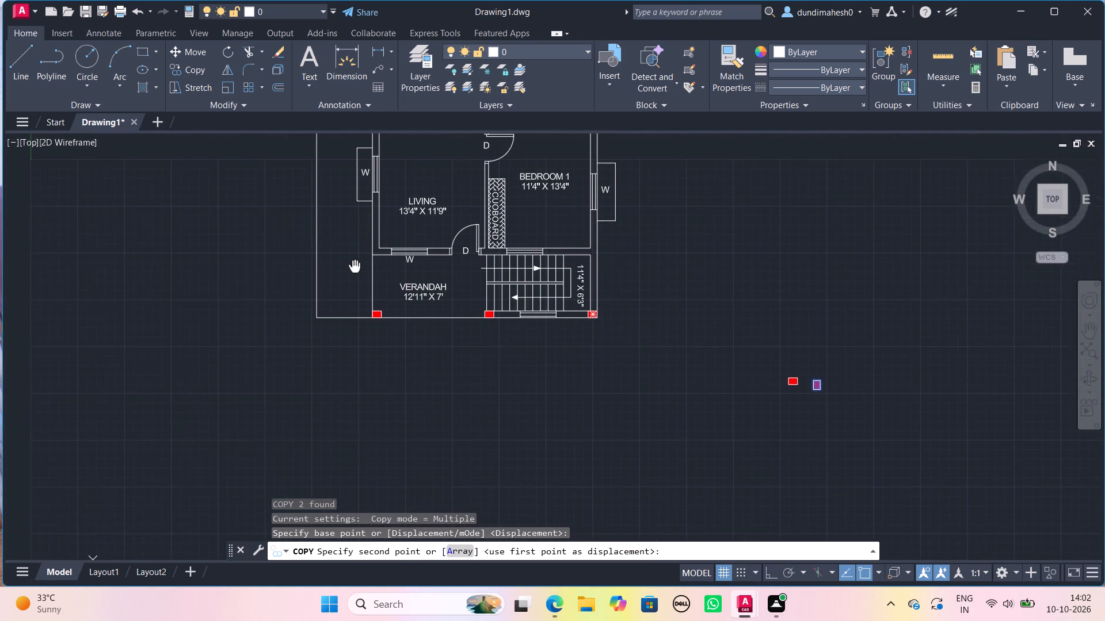
pyautogui.moveTo(355, 268); pyautogui.dragTo(357, 292, button='middle')
pyautogui.scroll(1, 357, 292)
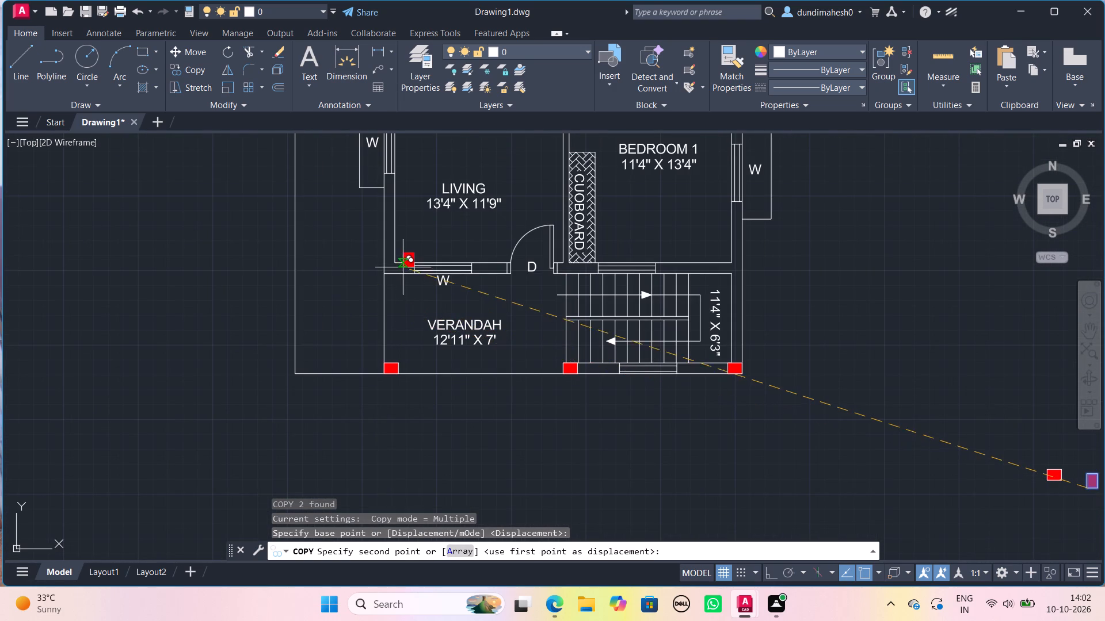
pyautogui.scroll(3, 391, 258)
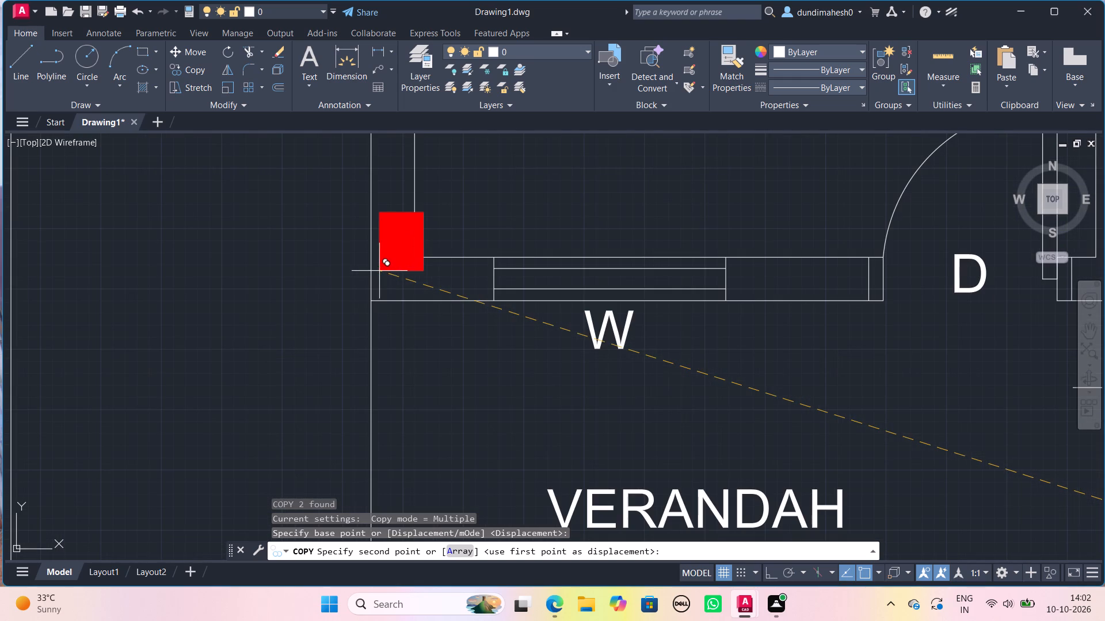
pyautogui.click(372, 301)
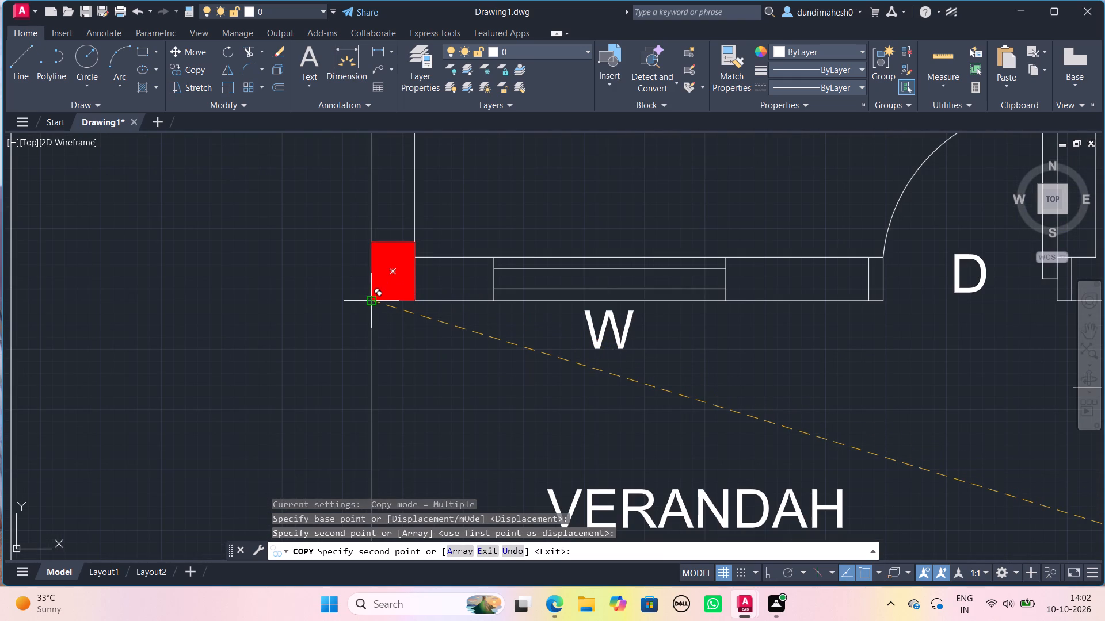
# Place another 9" by 1' red copy at the wall junction between the living room door and the bedroom 1 cupboard.
pyautogui.scroll(-3, 565, 314)
pyautogui.scroll(2, 717, 324)
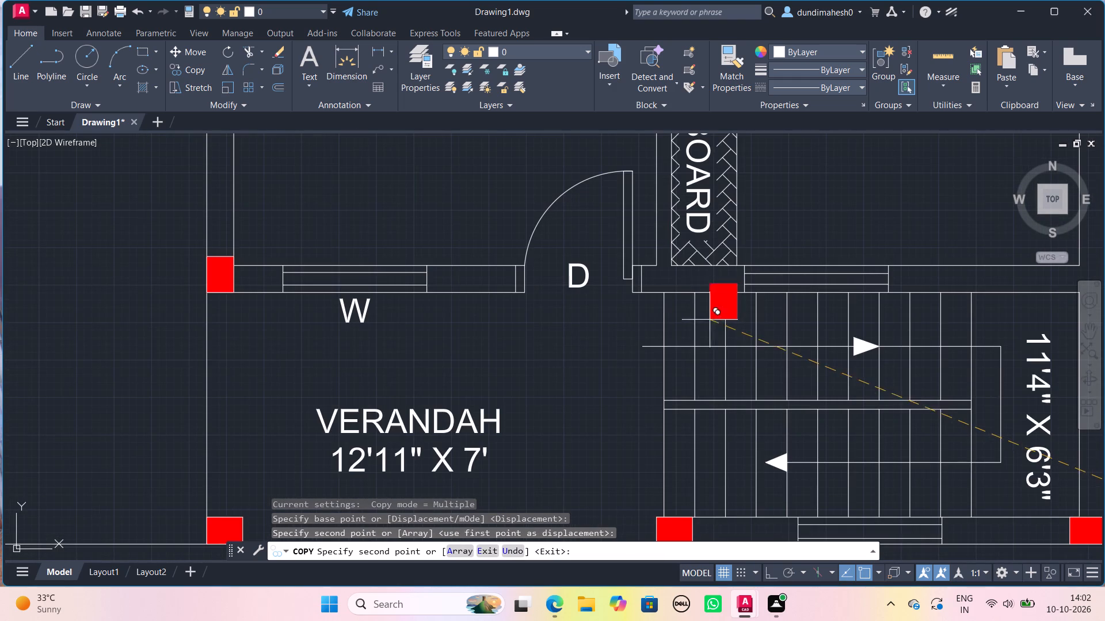
pyautogui.scroll(-1, 689, 308)
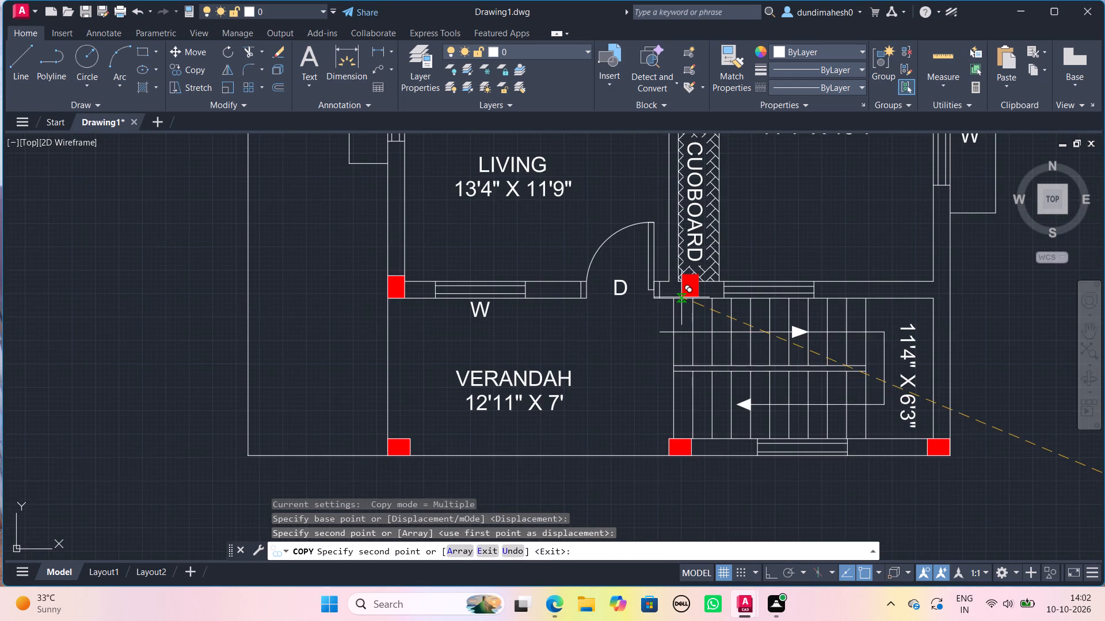
pyautogui.scroll(3, 681, 297)
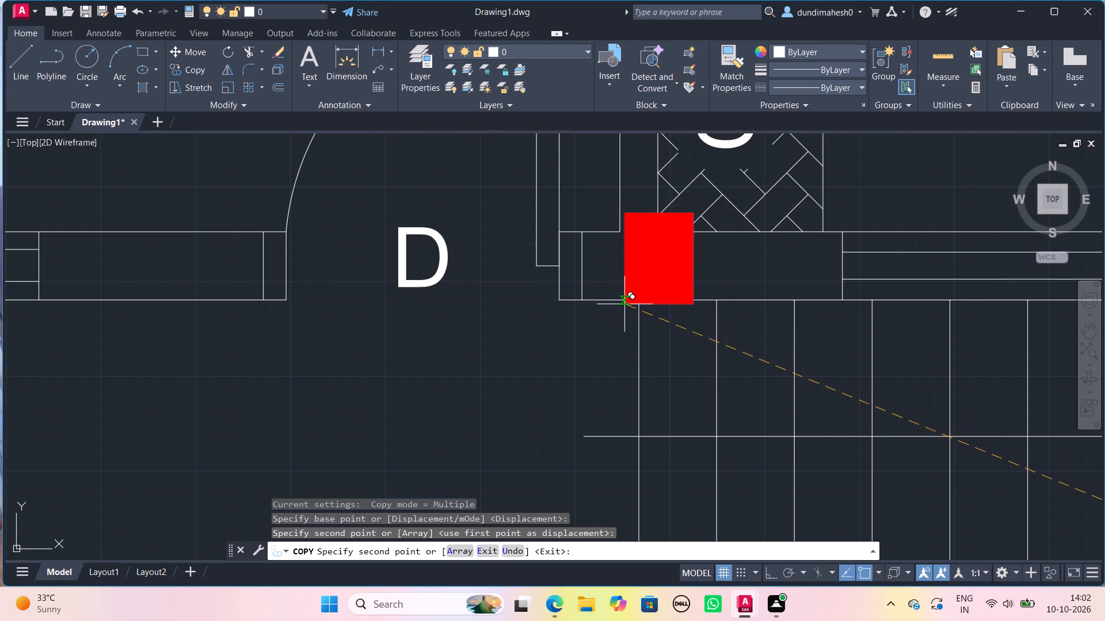
pyautogui.scroll(2, 624, 304)
pyautogui.moveTo(622, 295); pyautogui.dragTo(645, 388, button='middle')
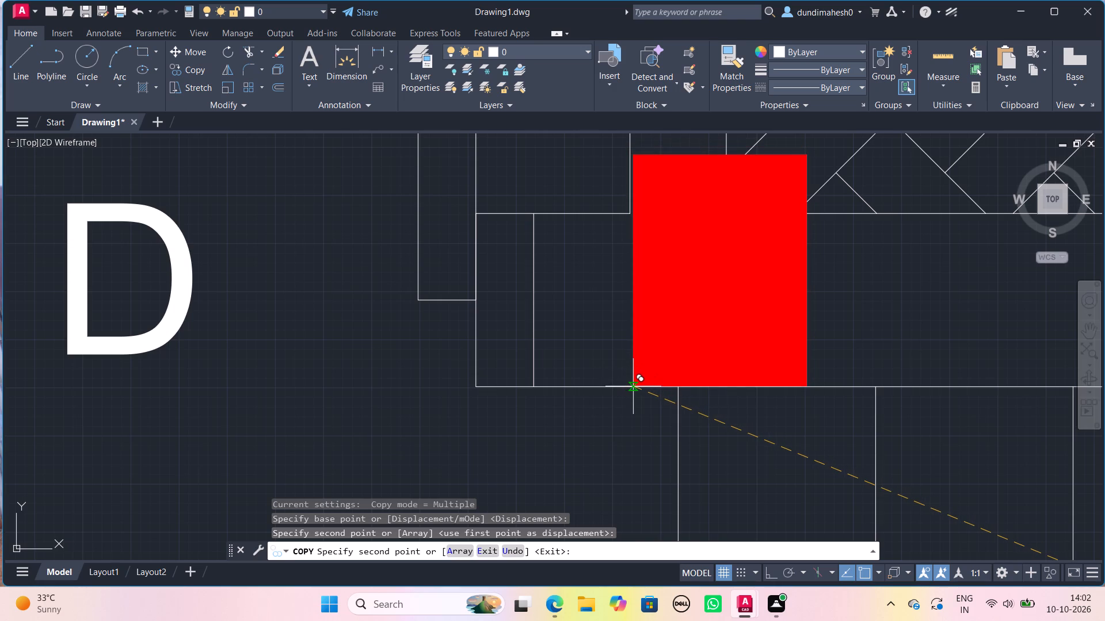
pyautogui.click(631, 386)
# Place another 9" by 1' red copy in the right outer wall where bedroom 1 meets the staircase.
pyautogui.scroll(-5, 646, 393)
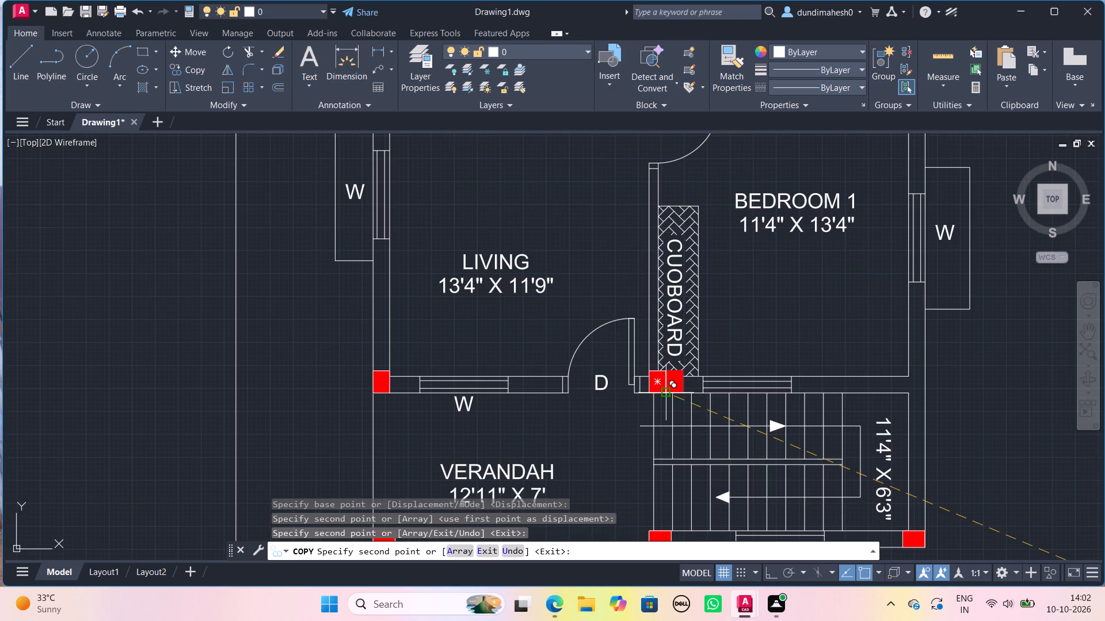
pyautogui.moveTo(802, 394); pyautogui.dragTo(440, 327, button='middle')
pyautogui.scroll(2, 534, 328)
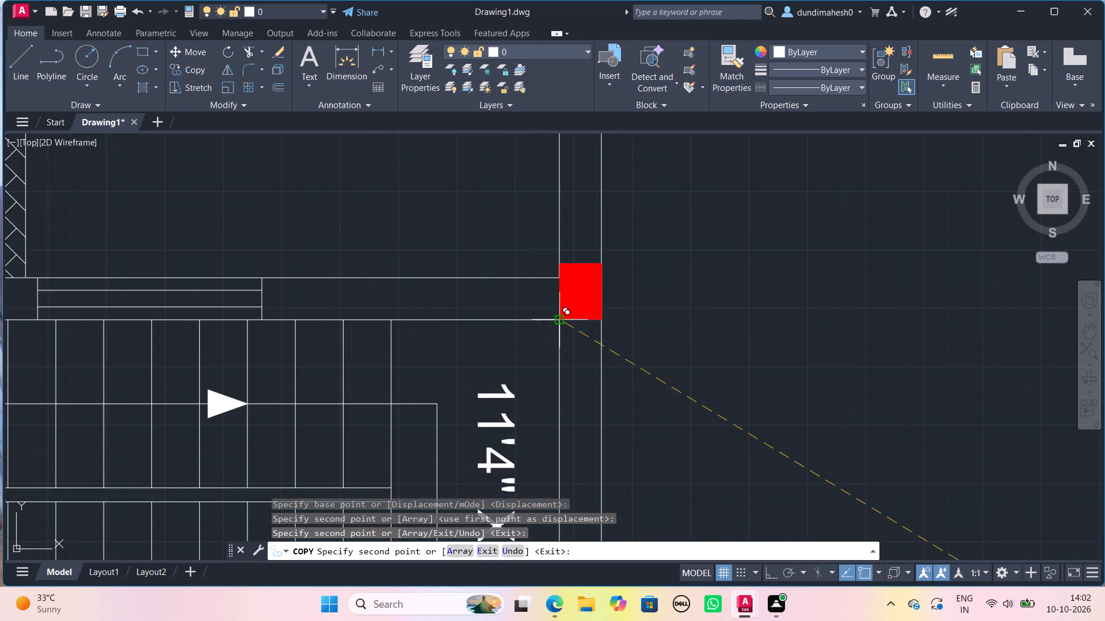
pyautogui.scroll(3, 567, 321)
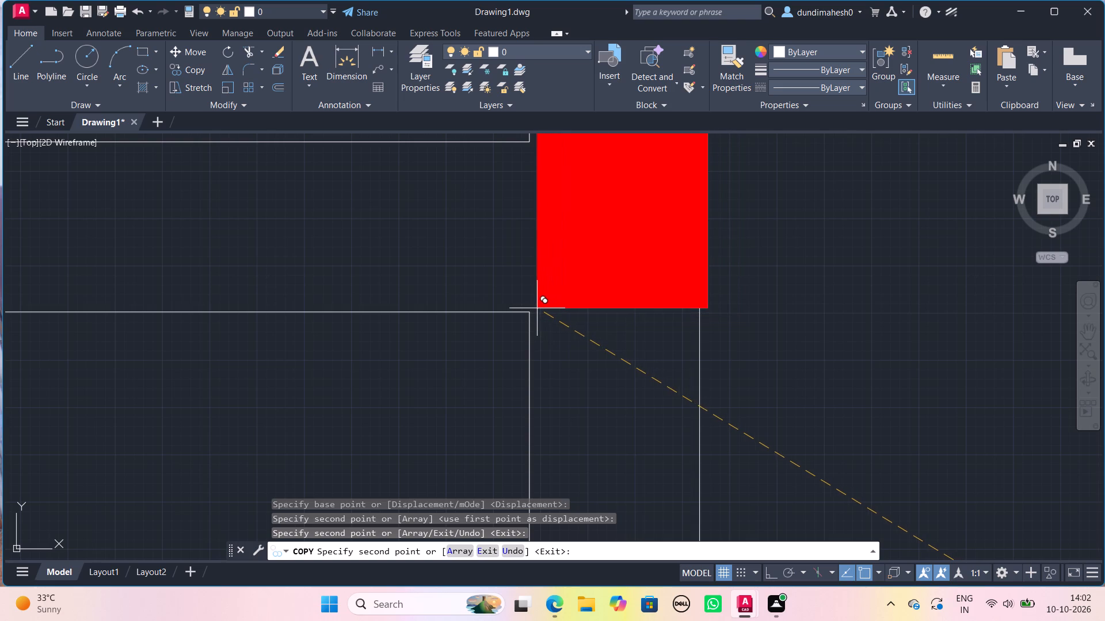
pyautogui.click(533, 308)
# Place a 9" by 1' red copy in the right outer wall at the junction of bedroom 1 and the attached toilet.
pyautogui.scroll(-3, 533, 308)
pyautogui.moveTo(470, 259); pyautogui.dragTo(671, 394, button='middle')
pyautogui.scroll(-3, 671, 394)
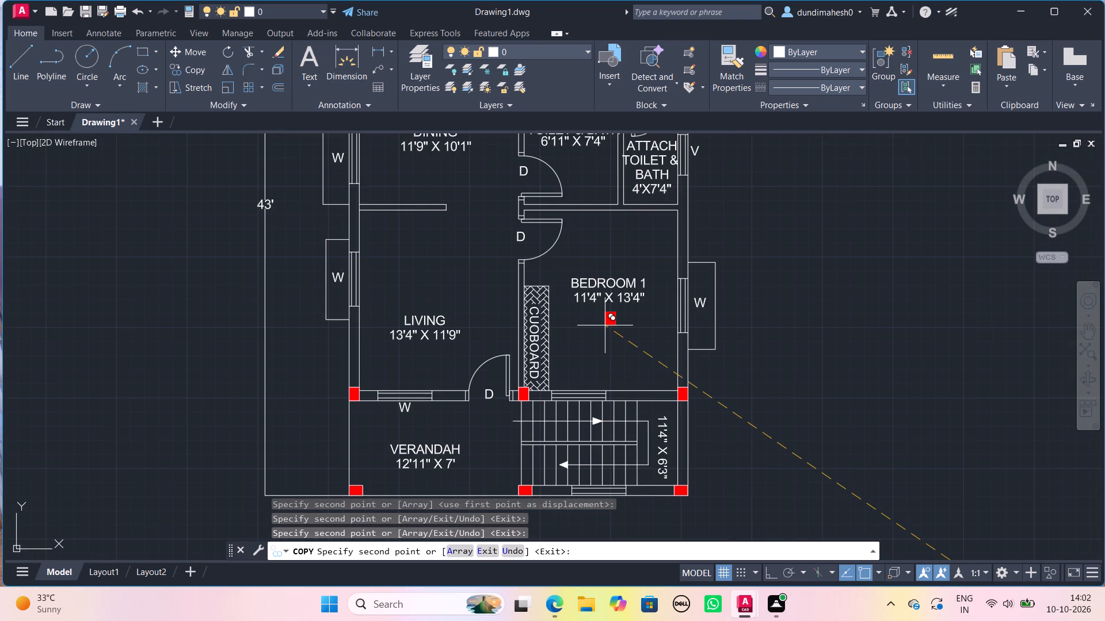
pyautogui.scroll(4, 657, 214)
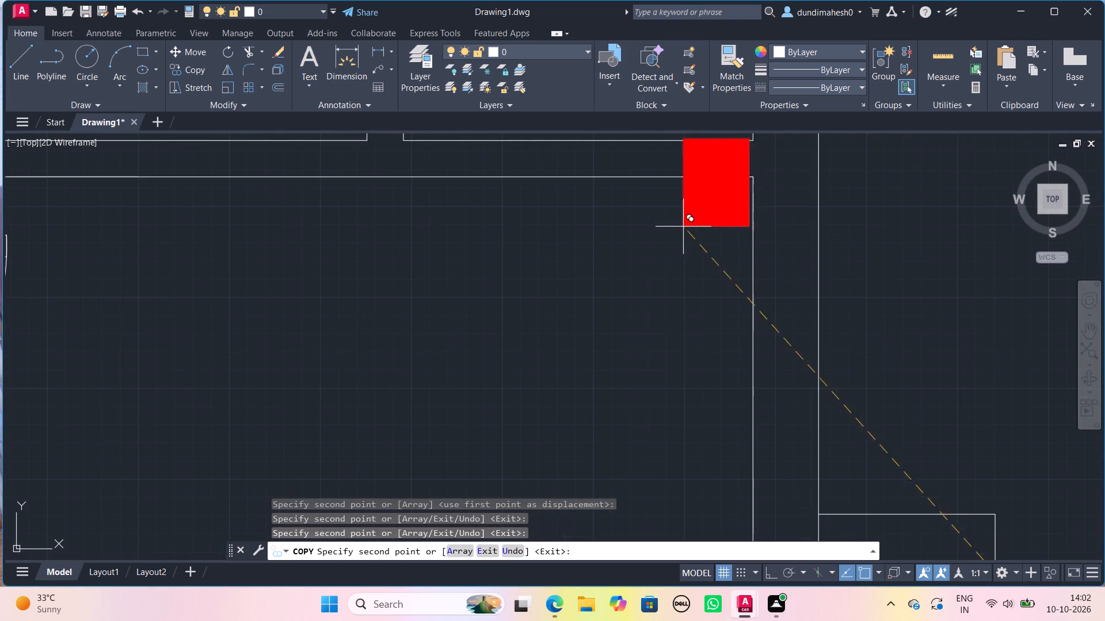
pyautogui.moveTo(727, 218); pyautogui.dragTo(643, 376, button='middle')
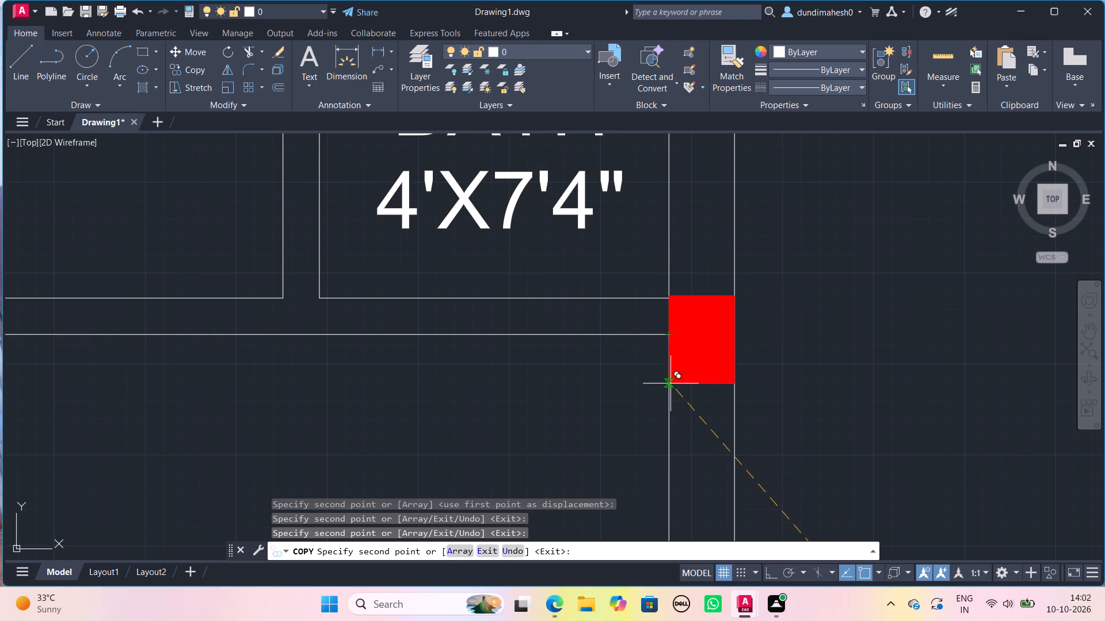
pyautogui.scroll(3, 670, 384)
pyautogui.moveTo(666, 382); pyautogui.dragTo(613, 534, button='middle')
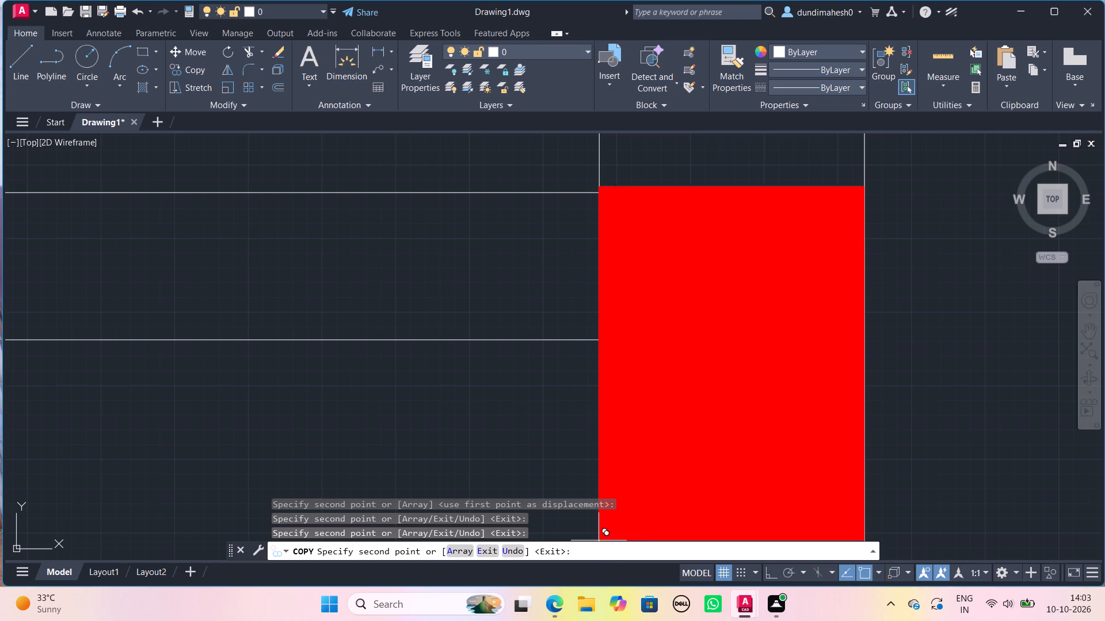
pyautogui.scroll(-1, 607, 530)
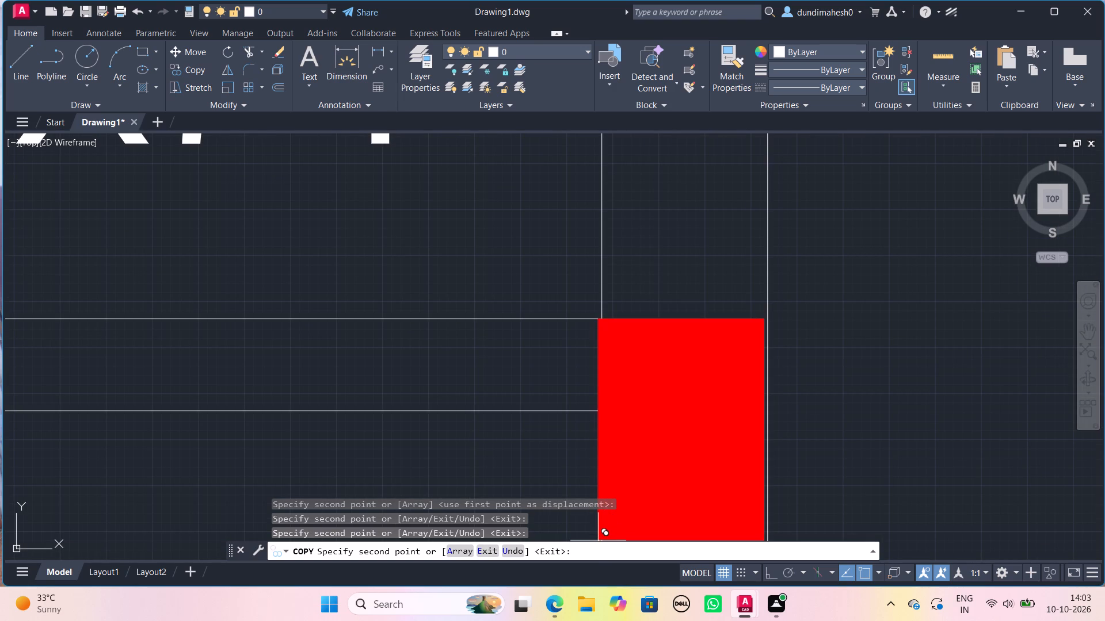
pyautogui.scroll(-6, 614, 505)
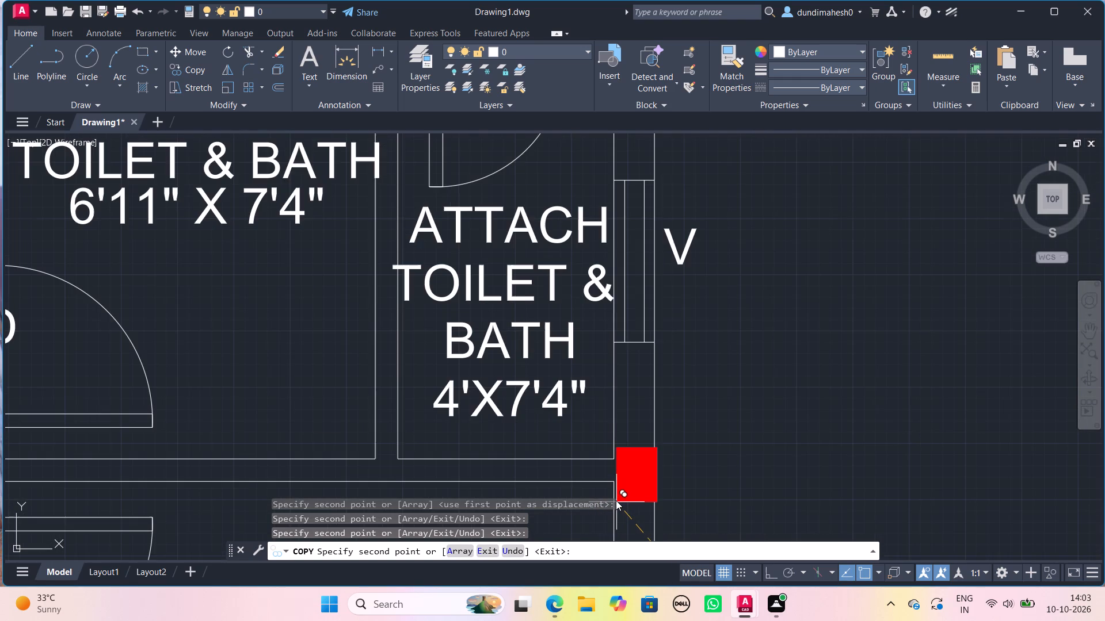
pyautogui.moveTo(616, 500); pyautogui.dragTo(658, 418, button='middle')
pyautogui.moveTo(662, 497); pyautogui.dragTo(624, 400, button='middle')
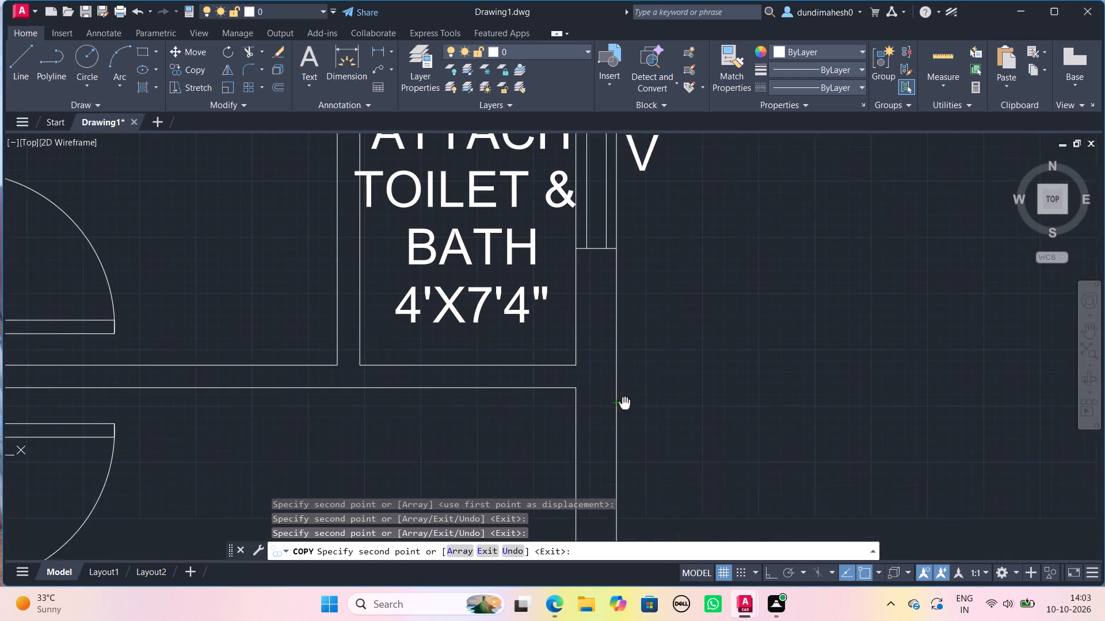
pyautogui.moveTo(624, 400); pyautogui.dragTo(653, 374, button='middle')
pyautogui.scroll(2, 643, 371)
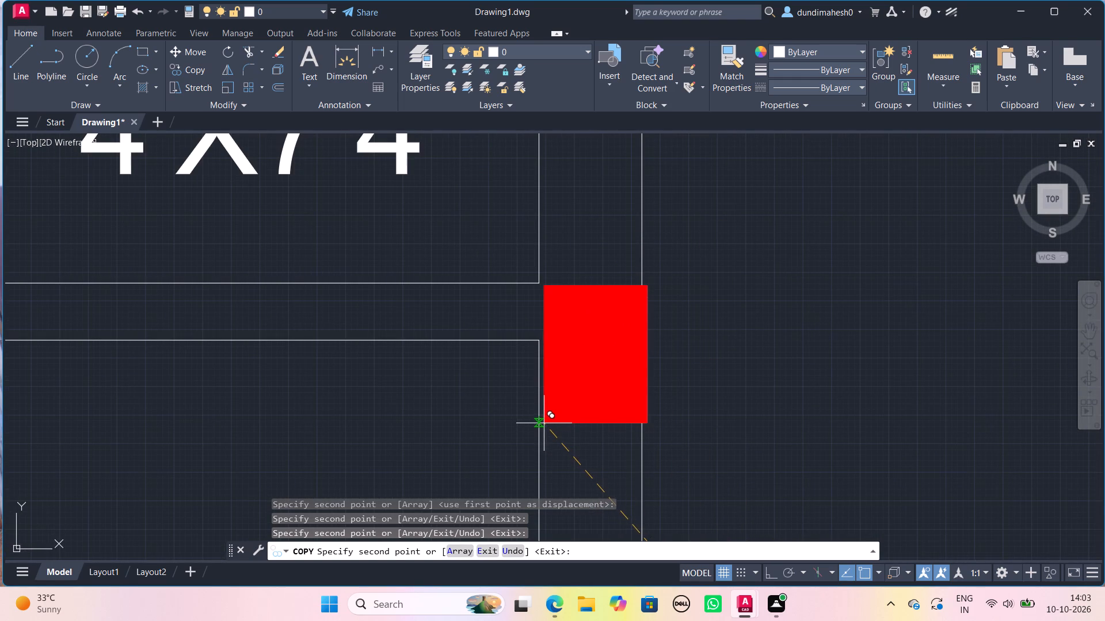
pyautogui.click(539, 420)
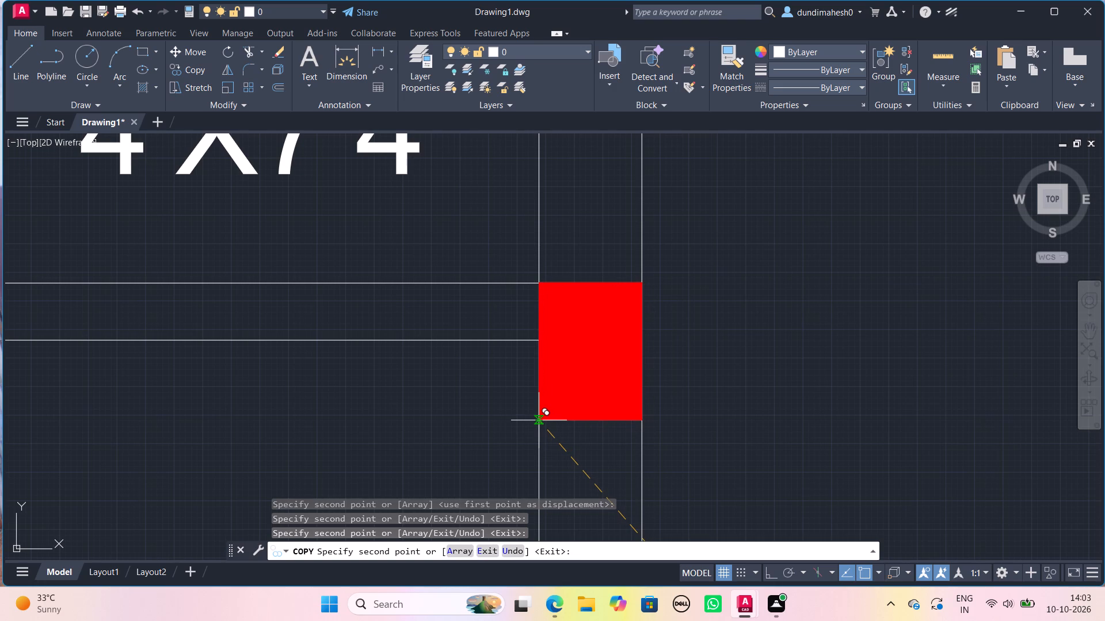
# Place a 9" by 1' red copy at the wall junction between the general toilet door and the bedroom 1 door.
pyautogui.scroll(-2, 318, 404)
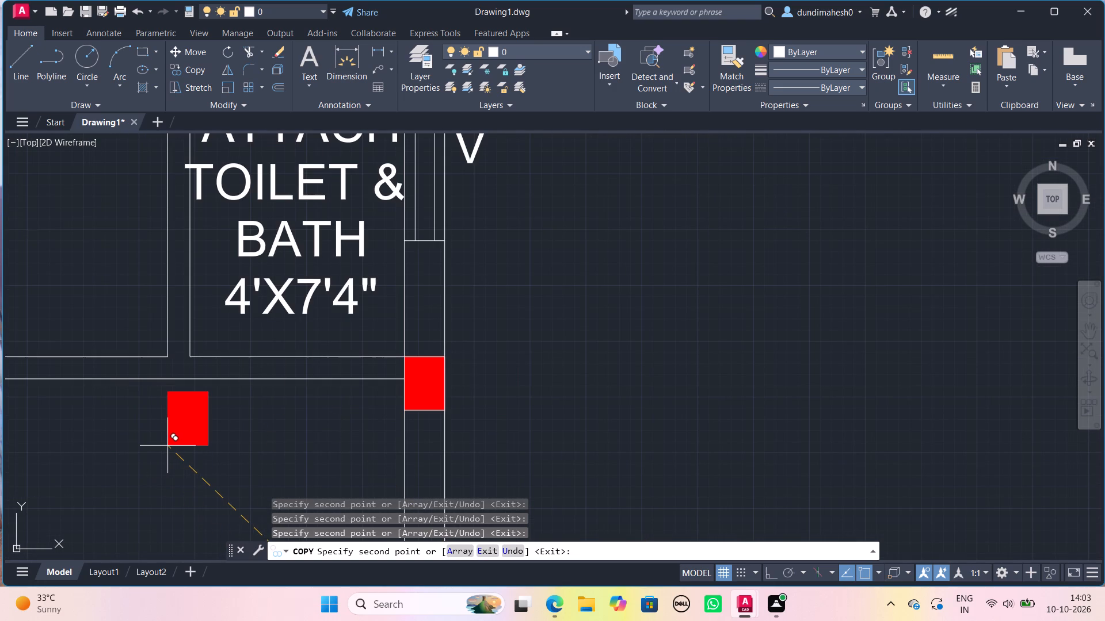
pyautogui.scroll(-2, 167, 446)
pyautogui.moveTo(150, 427); pyautogui.dragTo(464, 411, button='middle')
pyautogui.scroll(2, 321, 404)
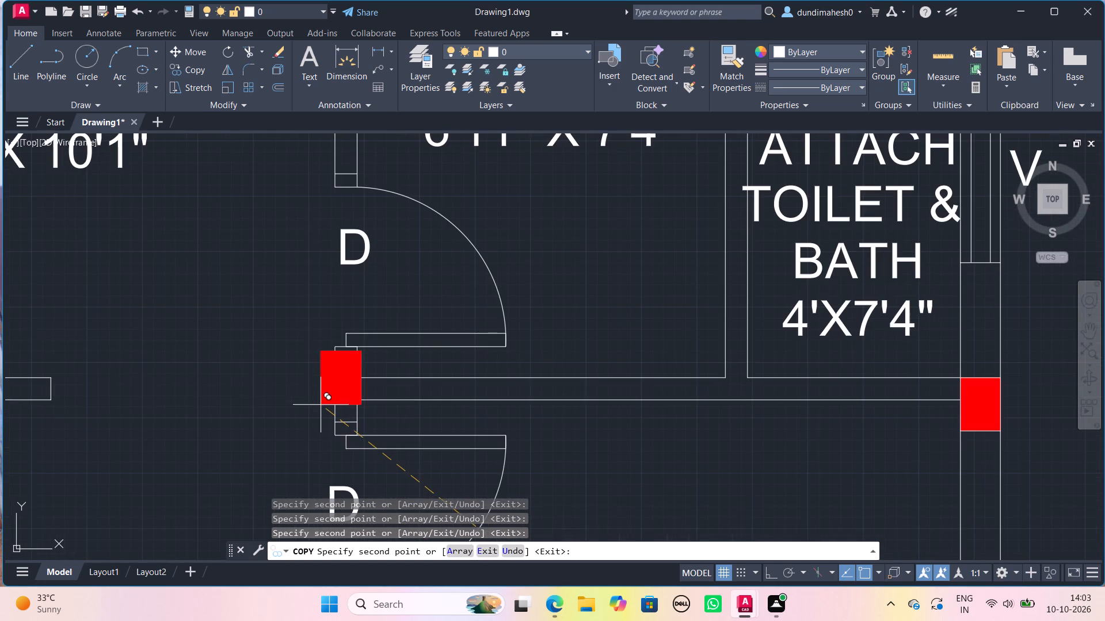
pyautogui.scroll(1, 325, 408)
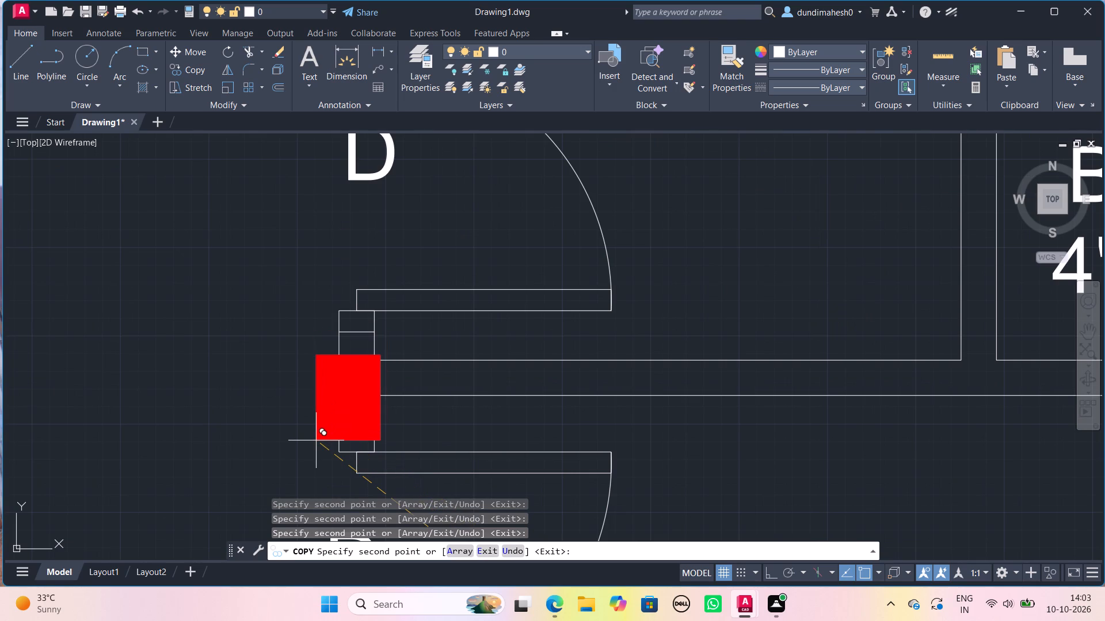
pyautogui.scroll(-2, 316, 440)
pyautogui.scroll(3, 298, 440)
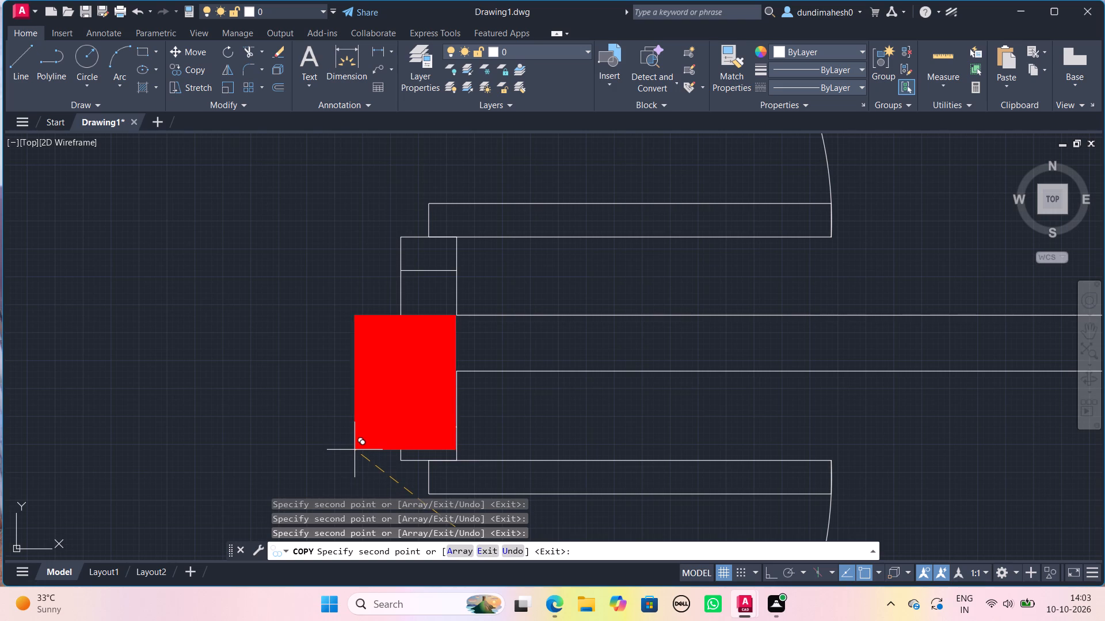
pyautogui.click(355, 450)
# Place a 9" by 1' red copy in the left outer wall where the partition between dining and living meets it.
pyautogui.scroll(-3, 211, 423)
pyautogui.moveTo(77, 422); pyautogui.dragTo(187, 419, button='middle')
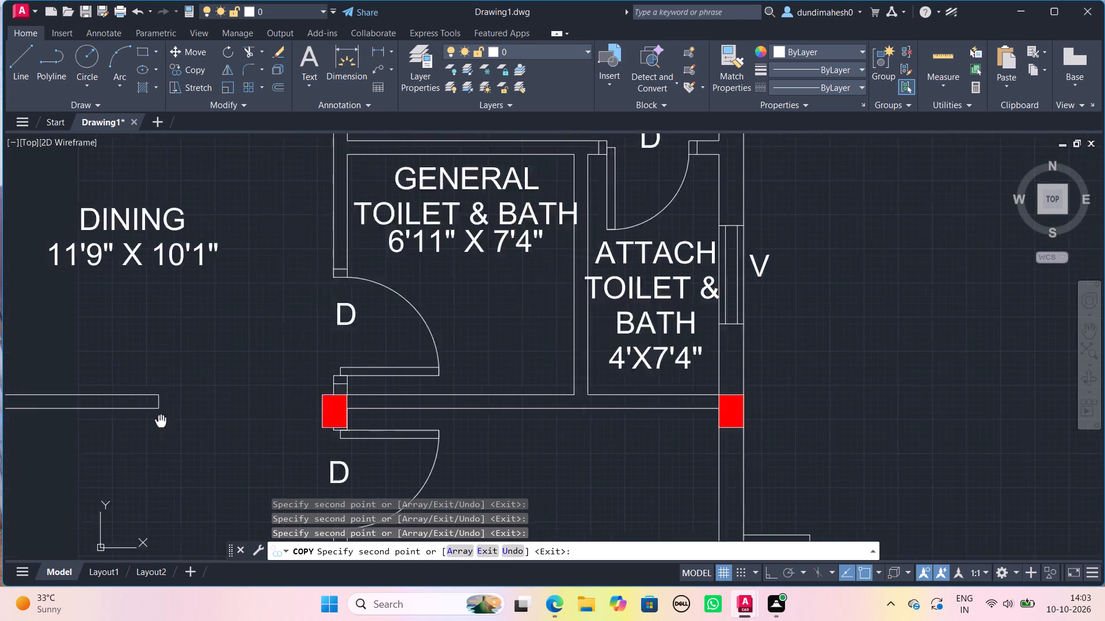
pyautogui.moveTo(187, 419); pyautogui.dragTo(456, 409, button='middle')
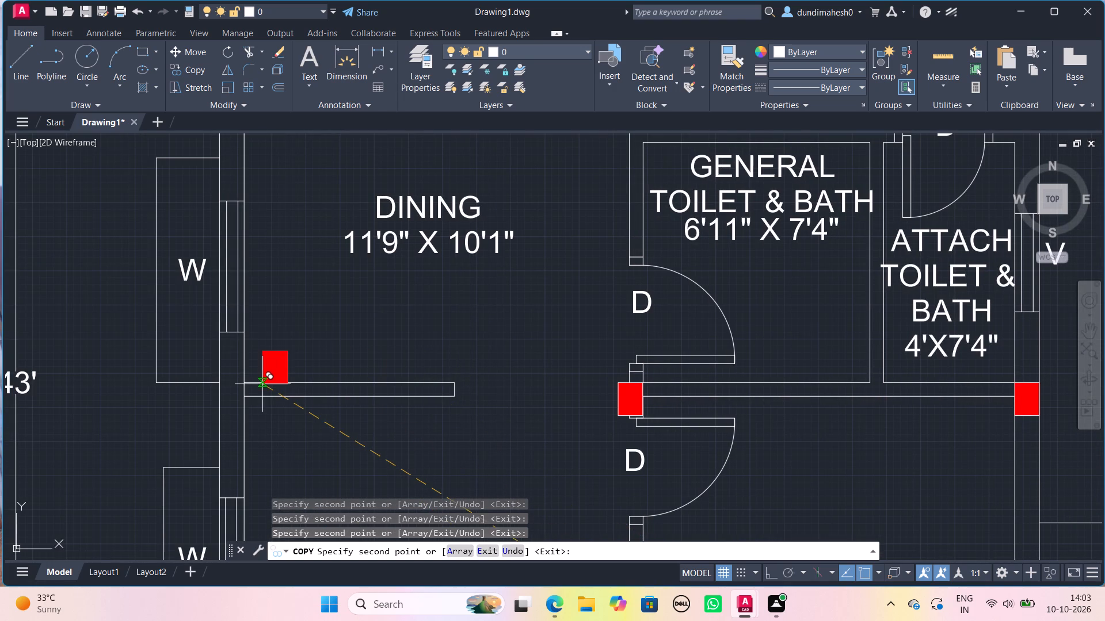
pyautogui.scroll(2, 200, 431)
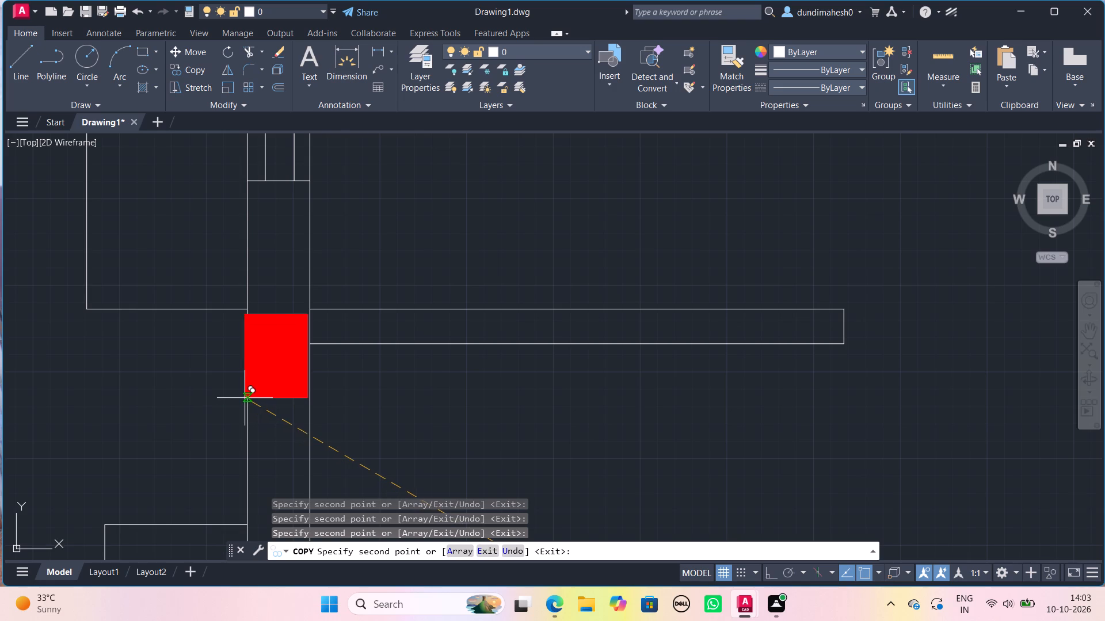
pyautogui.scroll(3, 249, 390)
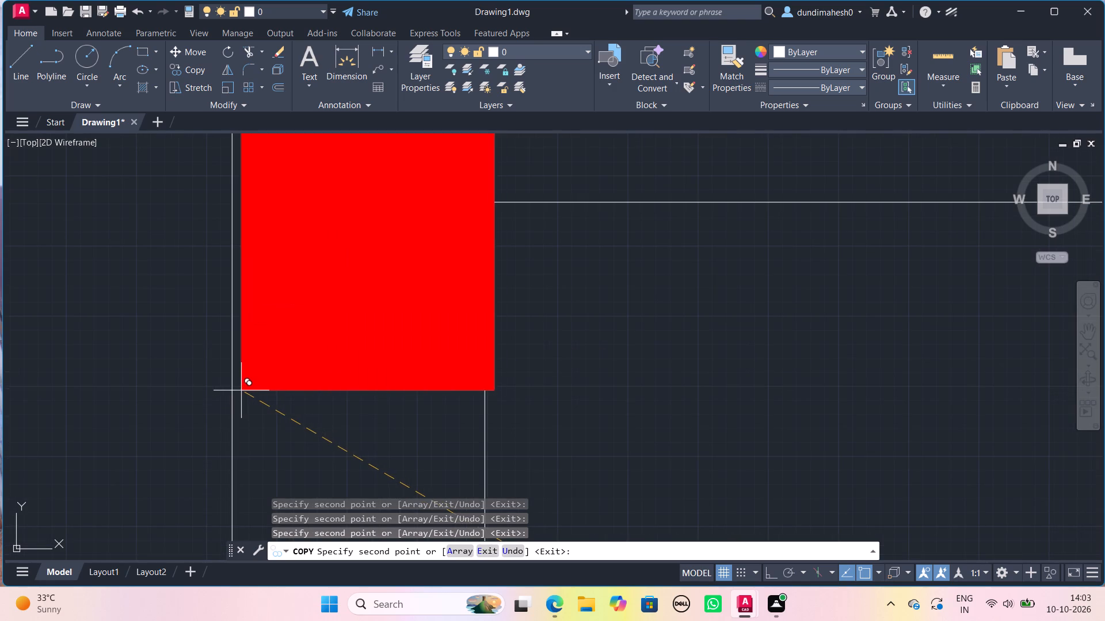
pyautogui.moveTo(241, 390); pyautogui.dragTo(252, 501, button='middle')
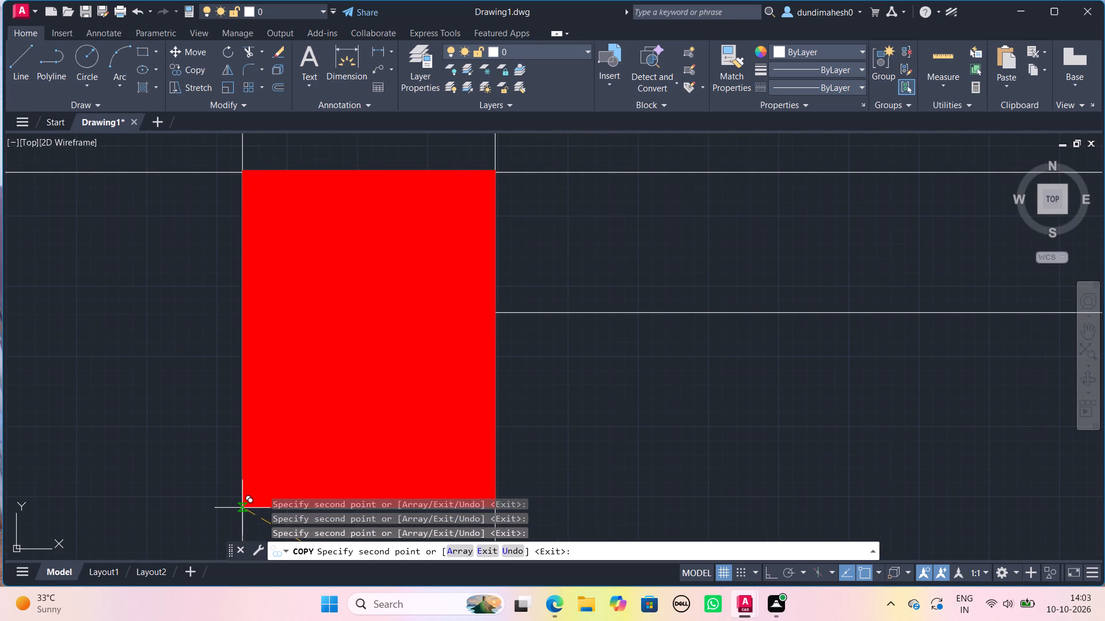
pyautogui.click(242, 509)
# Place a 9" by 1' red copy in the right outer wall where bedroom 2 meets the attached toilet.
pyautogui.scroll(-3, 246, 471)
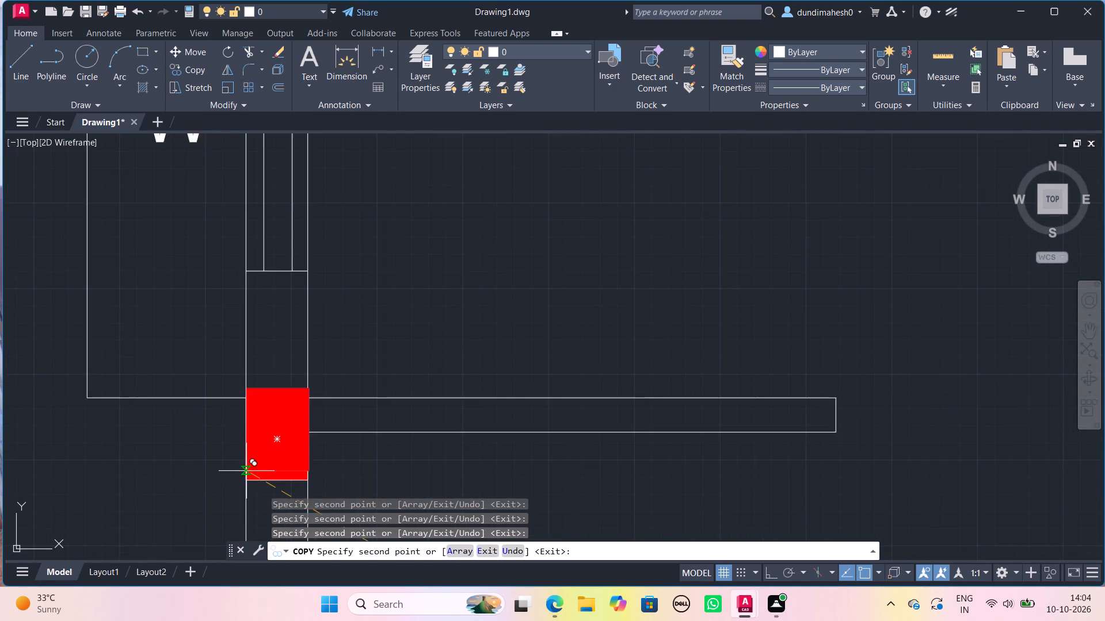
pyautogui.scroll(-2, 246, 472)
pyautogui.scroll(-1, 275, 244)
pyautogui.scroll(-1, 331, 282)
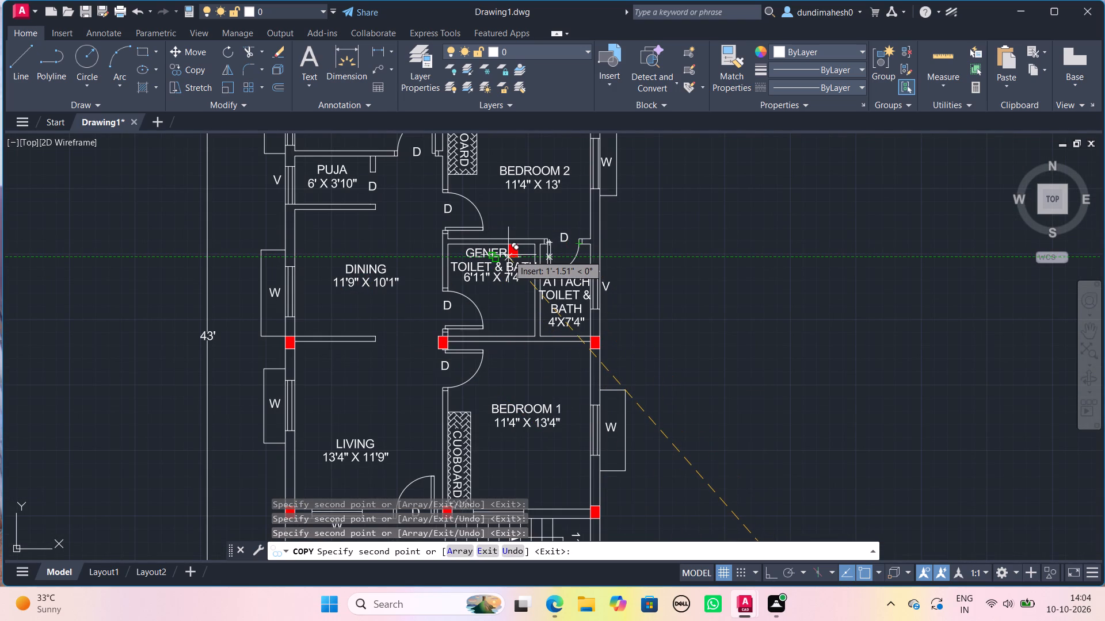
pyautogui.scroll(2, 641, 229)
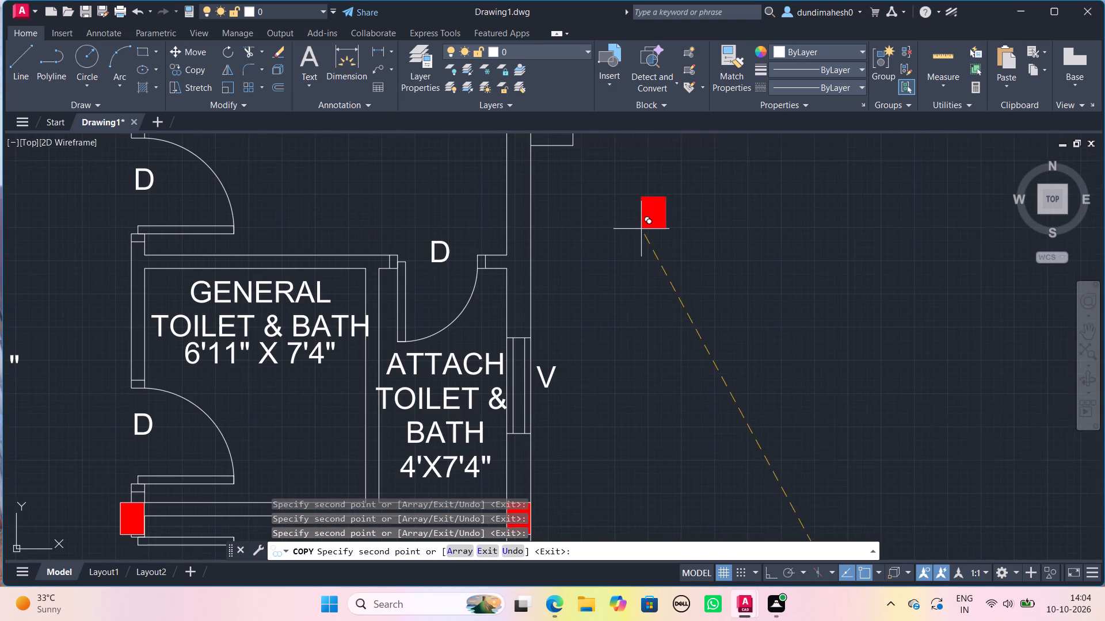
pyautogui.scroll(-2, 589, 214)
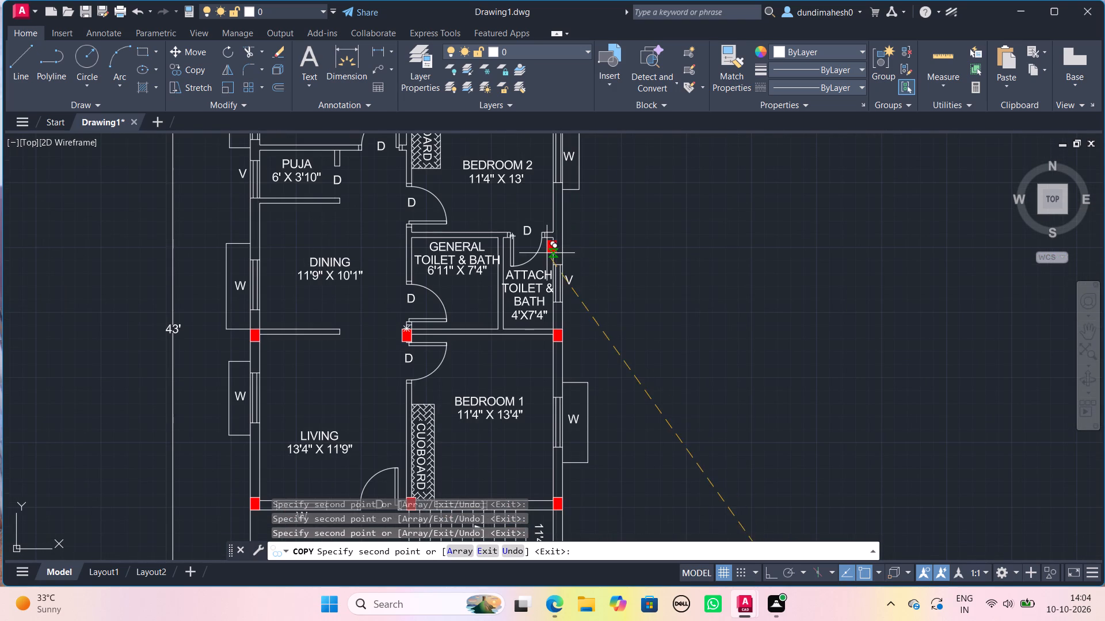
pyautogui.scroll(3, 564, 242)
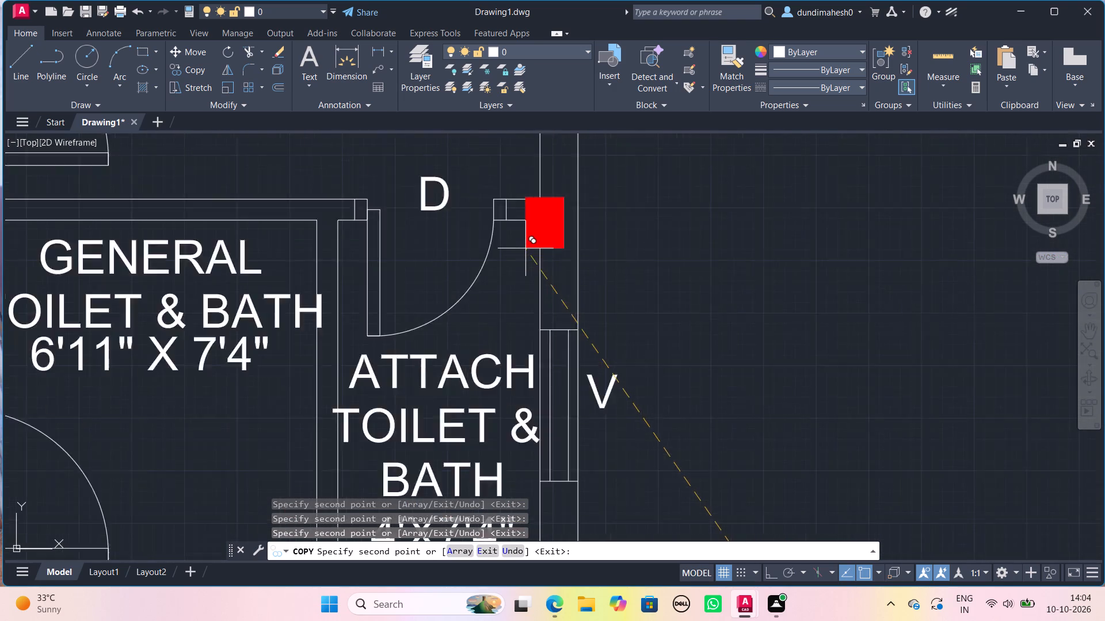
pyautogui.scroll(2, 525, 248)
pyautogui.moveTo(540, 256); pyautogui.dragTo(535, 371, button='middle')
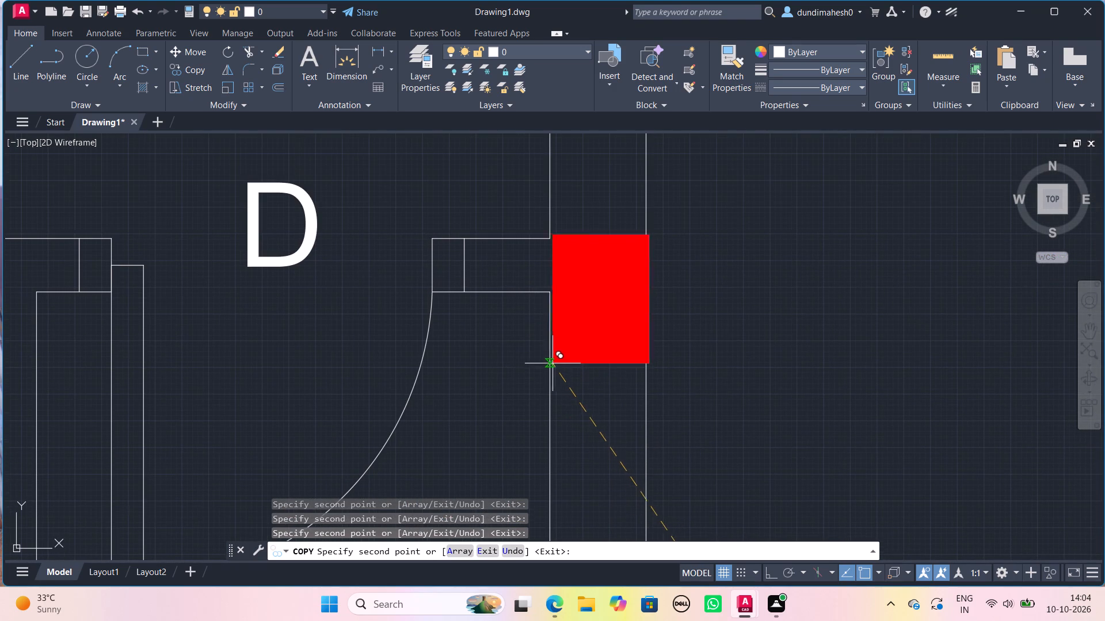
pyautogui.scroll(1, 548, 362)
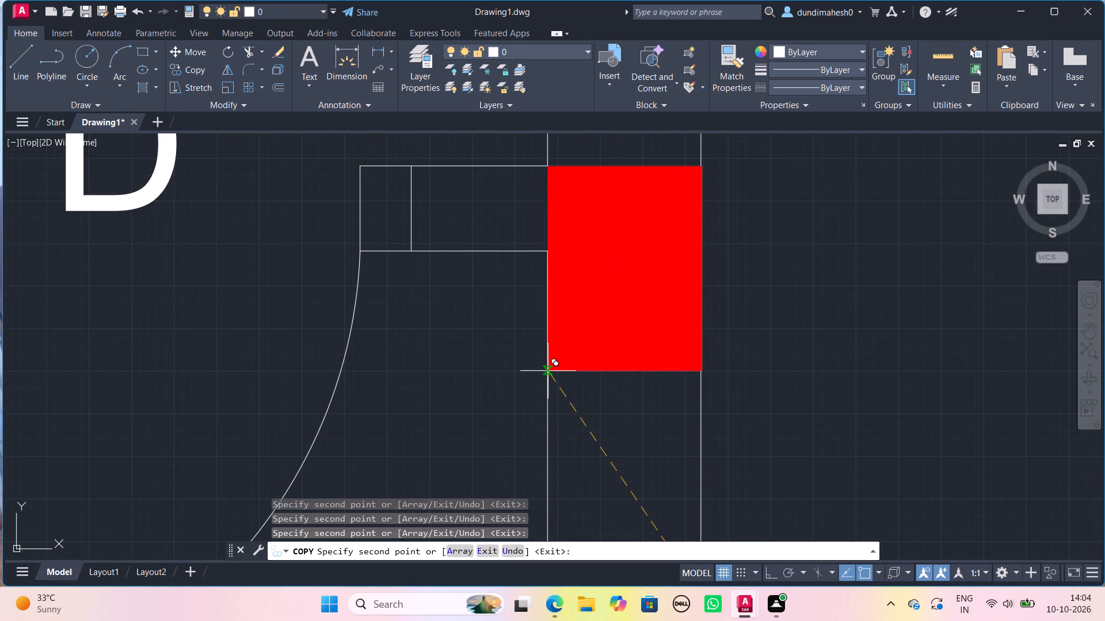
pyautogui.click(548, 371)
# Place a 9" by 1' red copy at the general toilet's upper-left wall corner, just below the bedroom 2 door.
pyautogui.scroll(-2, 281, 359)
pyautogui.moveTo(109, 374); pyautogui.dragTo(483, 368, button='middle')
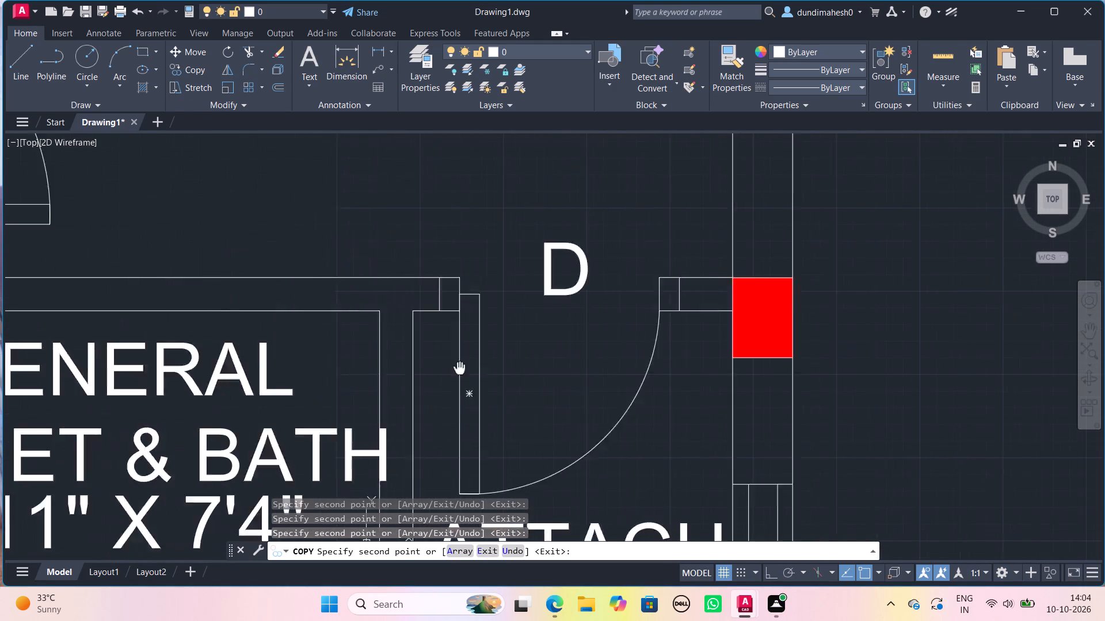
pyautogui.moveTo(483, 368); pyautogui.dragTo(543, 368, button='middle')
pyautogui.scroll(-1, 309, 339)
pyautogui.moveTo(119, 313); pyautogui.dragTo(424, 301, button='middle')
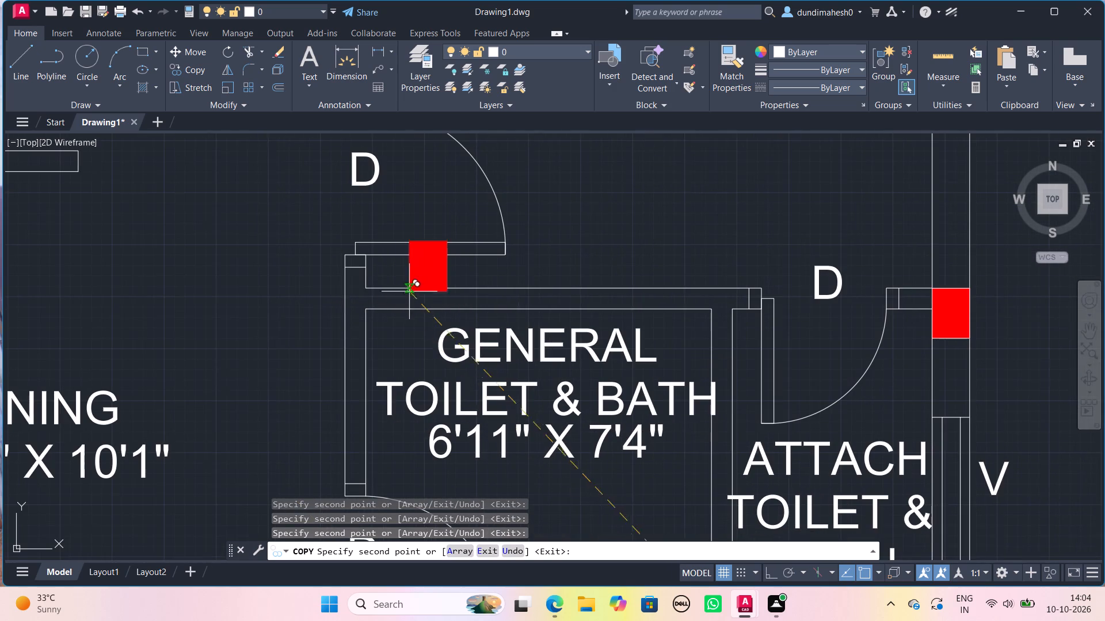
pyautogui.scroll(2, 333, 324)
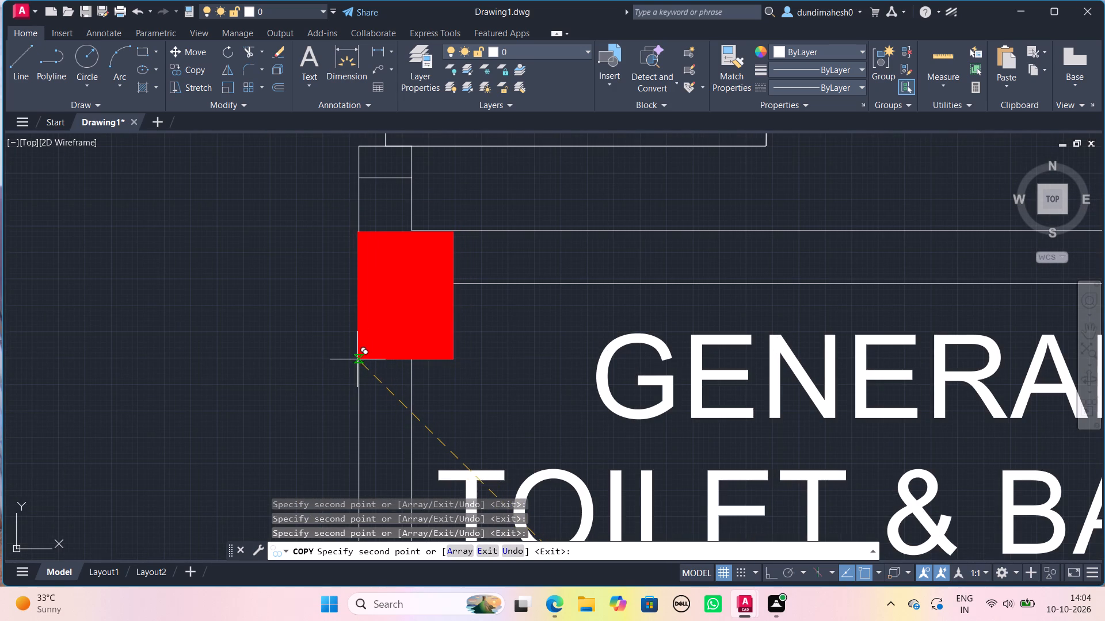
pyautogui.click(359, 359)
# Place a 9" by 1' red copy at the kitchen's upper-left outer wall corner.
pyautogui.scroll(-3, 215, 345)
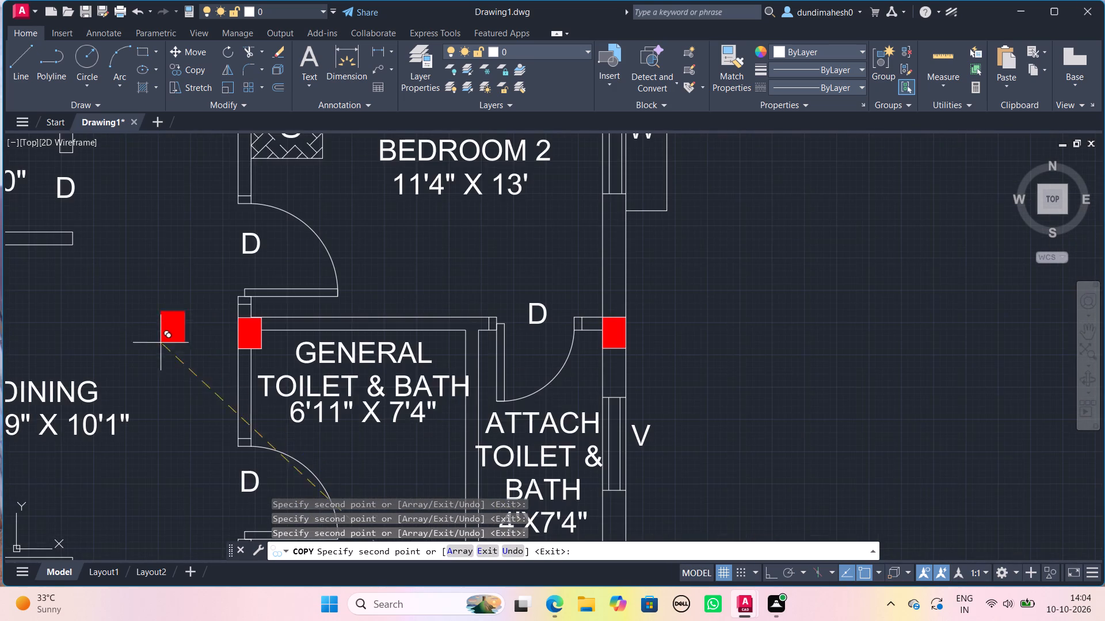
pyautogui.moveTo(109, 342); pyautogui.dragTo(551, 326, button='middle')
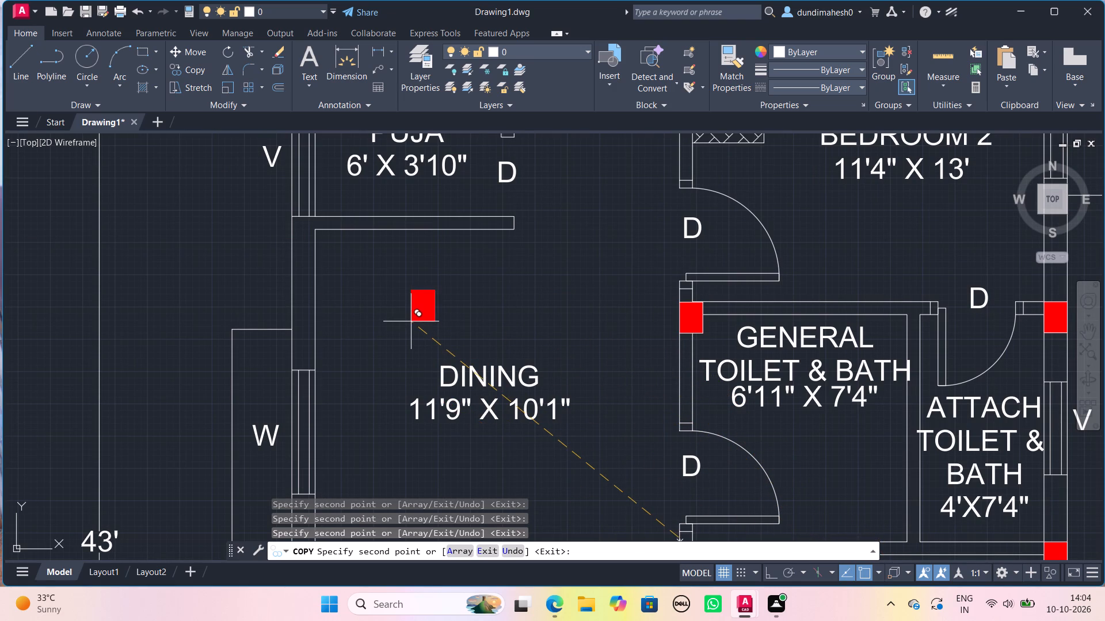
pyautogui.scroll(-1, 408, 314)
pyautogui.scroll(-1, 495, 289)
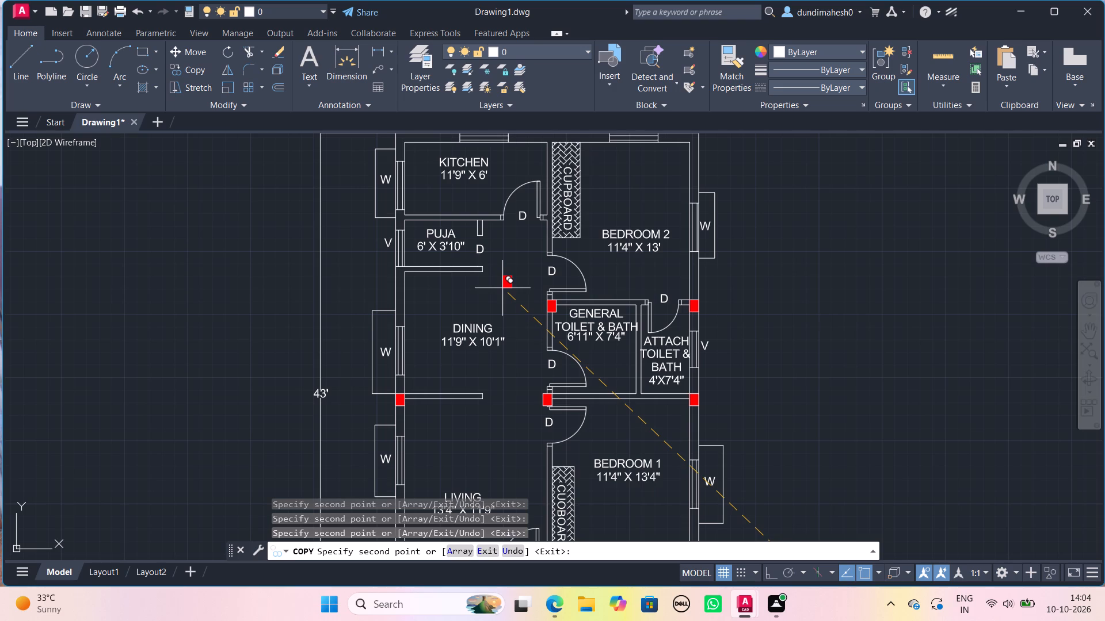
pyautogui.moveTo(471, 256); pyautogui.dragTo(474, 258, button='middle')
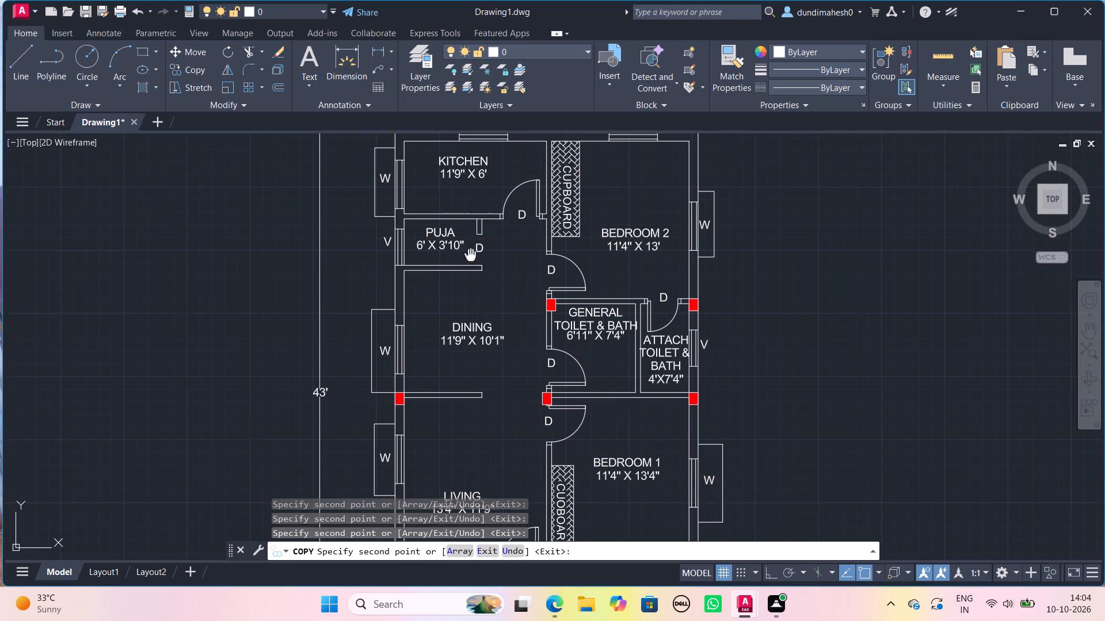
pyautogui.moveTo(474, 258); pyautogui.dragTo(603, 515, button='middle')
pyautogui.scroll(2, 558, 416)
pyautogui.scroll(1, 481, 373)
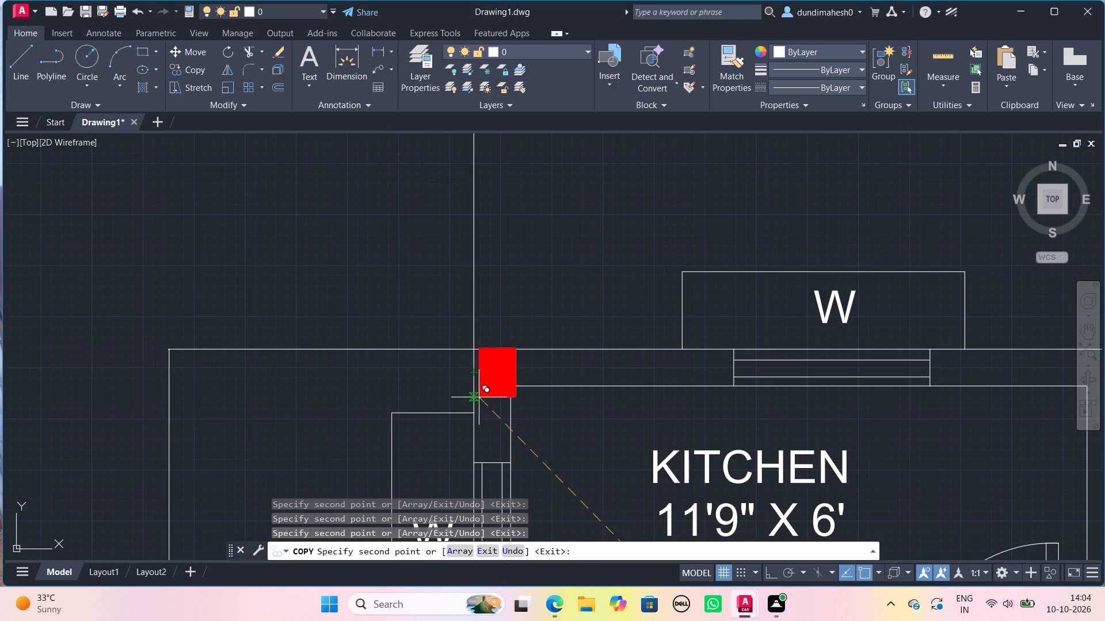
pyautogui.scroll(2, 479, 402)
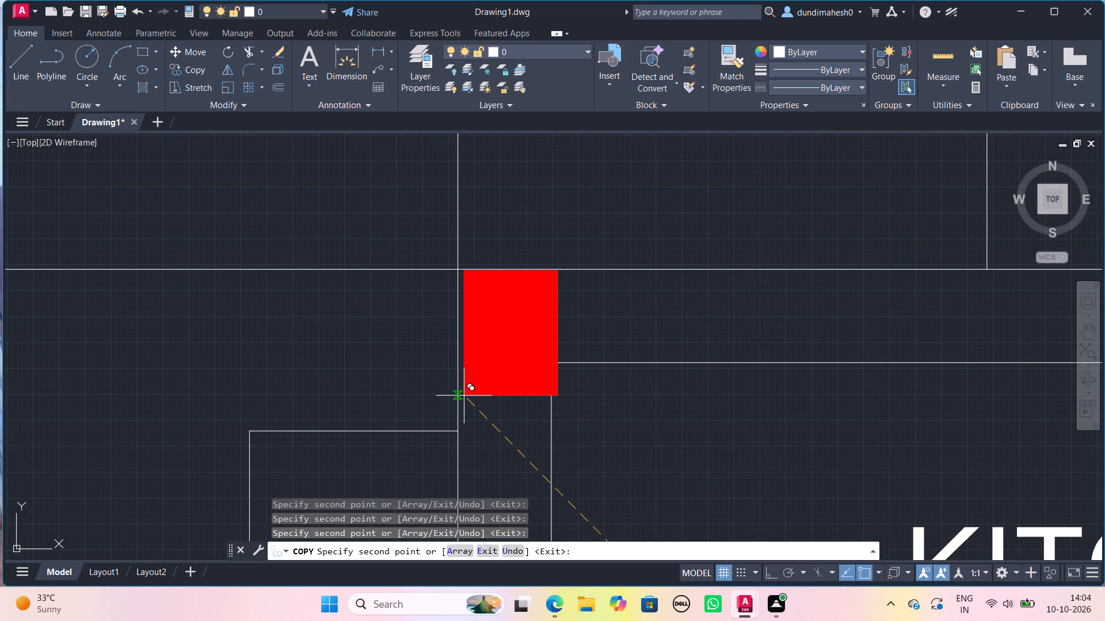
pyautogui.click(459, 396)
# Place a 9" by 1' red copy in the top outer wall where the kitchen meets the bedroom 2 cupboard.
pyautogui.scroll(-2, 521, 403)
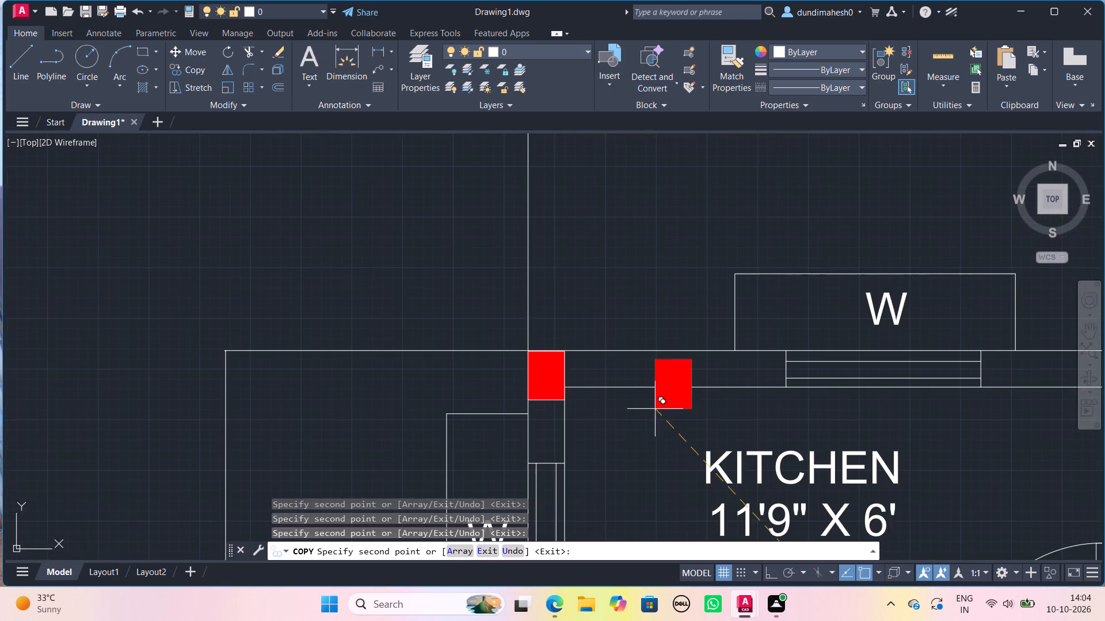
pyautogui.moveTo(746, 425); pyautogui.dragTo(486, 440, button='middle')
pyautogui.moveTo(780, 406); pyautogui.dragTo(778, 406, button='middle')
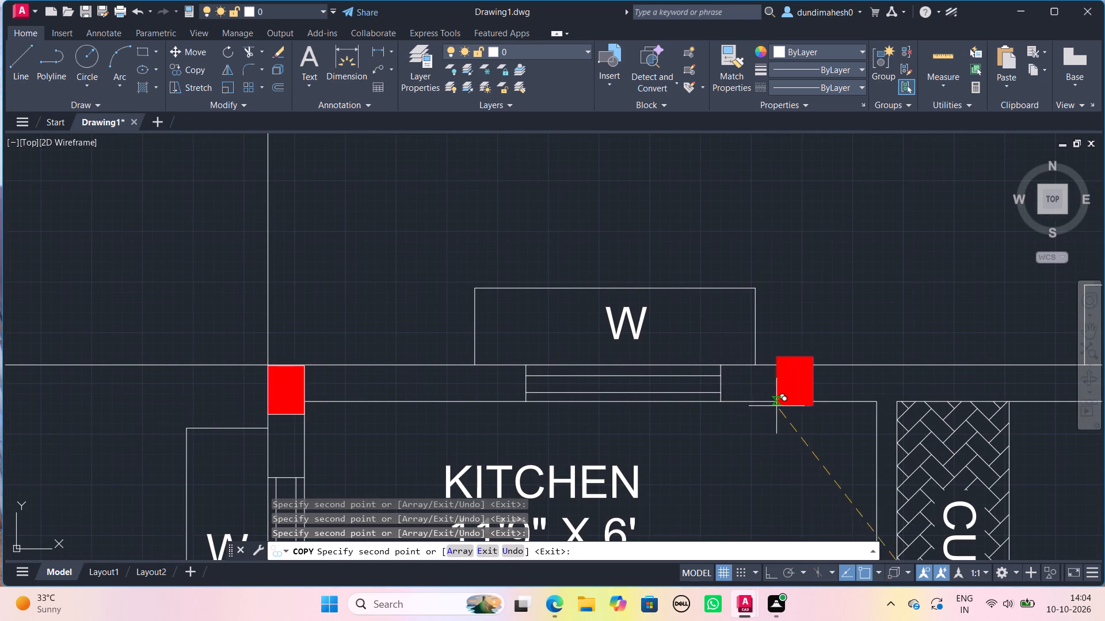
pyautogui.moveTo(778, 406); pyautogui.dragTo(408, 417, button='middle')
pyautogui.scroll(1, 490, 409)
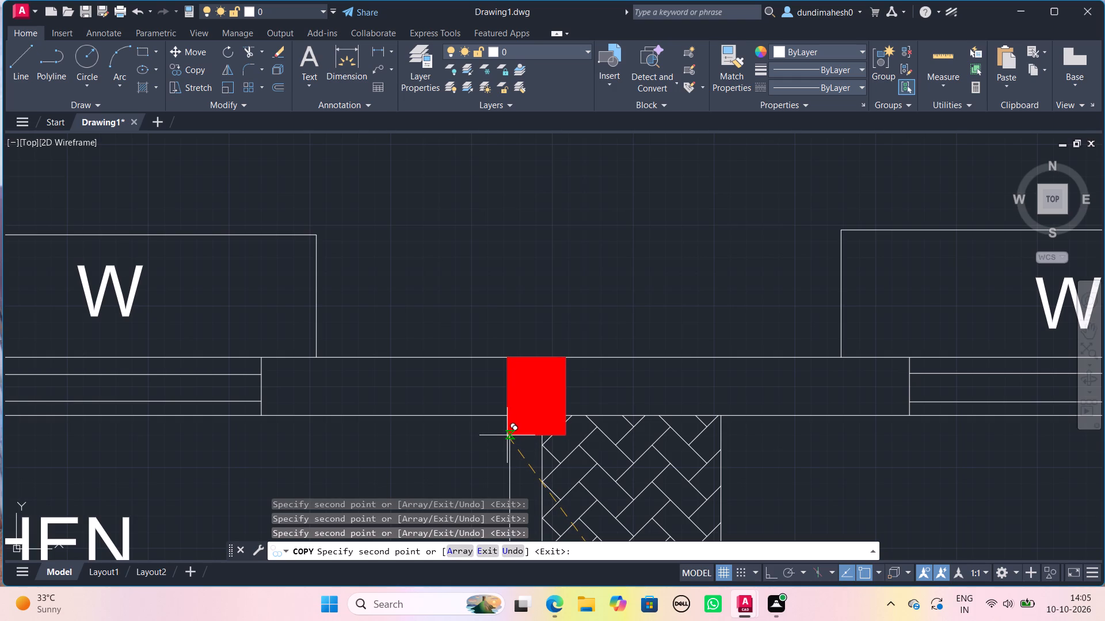
pyautogui.click(509, 435)
# Place a 9" by 1' red copy at bedroom 2's upper-right outer wall corner.
pyautogui.scroll(-2, 561, 471)
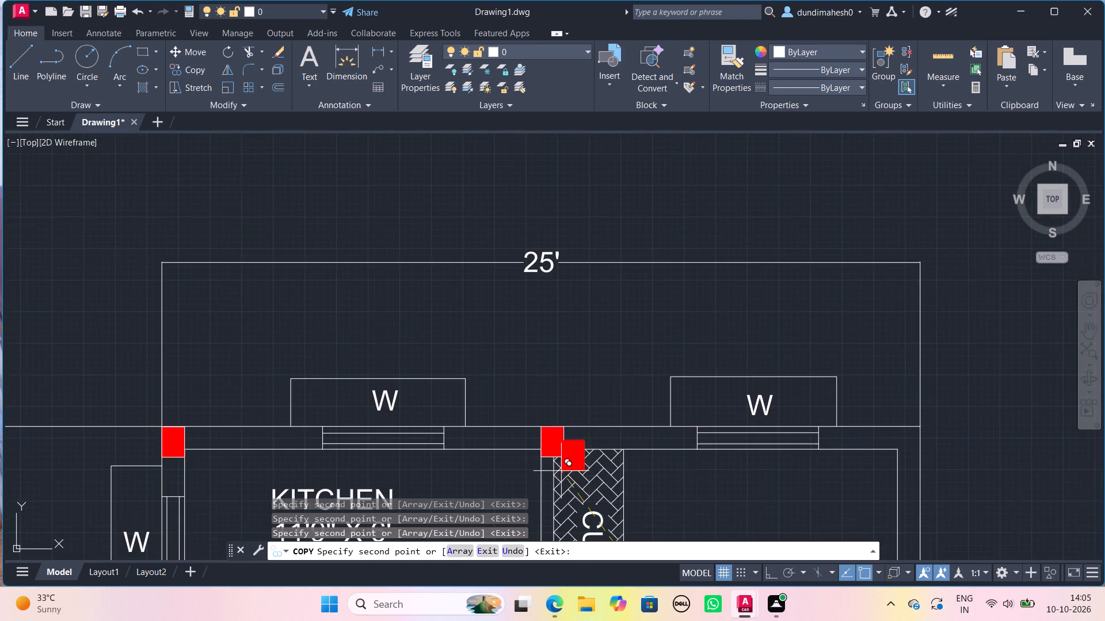
pyautogui.moveTo(708, 505); pyautogui.dragTo(375, 396, button='middle')
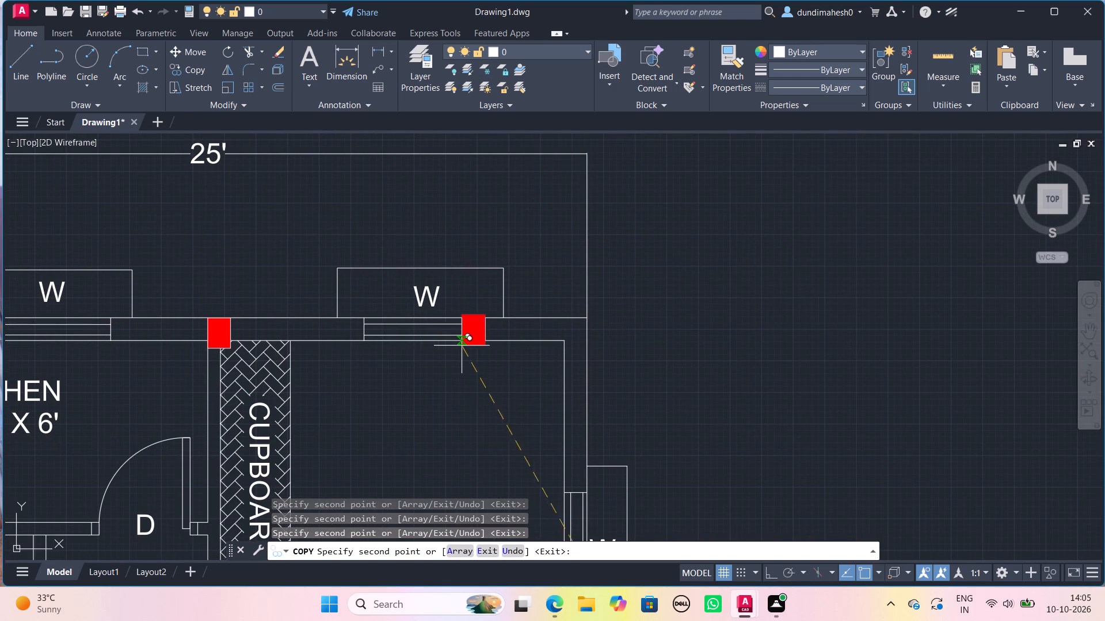
pyautogui.scroll(2, 514, 358)
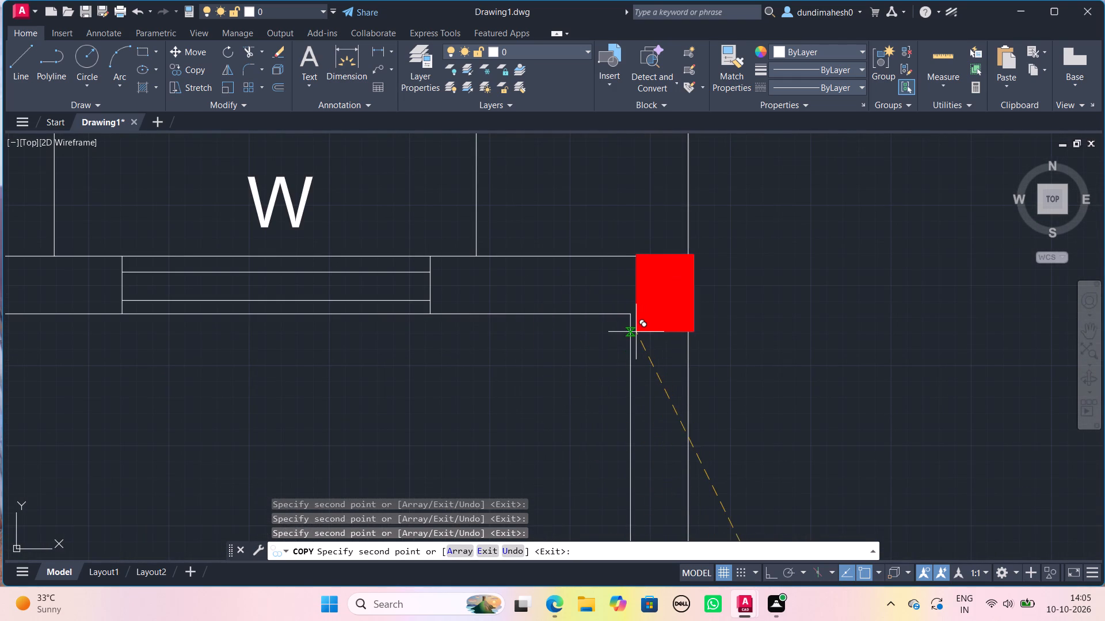
pyautogui.scroll(1, 634, 333)
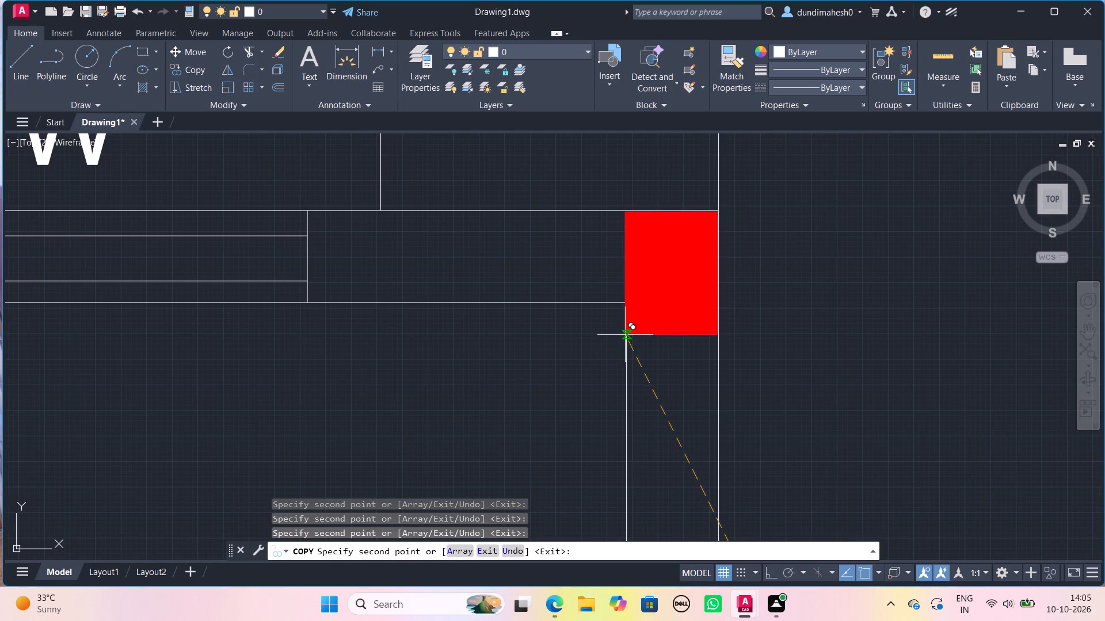
pyautogui.click(625, 334)
# Place a spare 9" by 1' red copy in the empty space outside bedroom 2's right wall and end the copying.
pyautogui.scroll(-3, 622, 331)
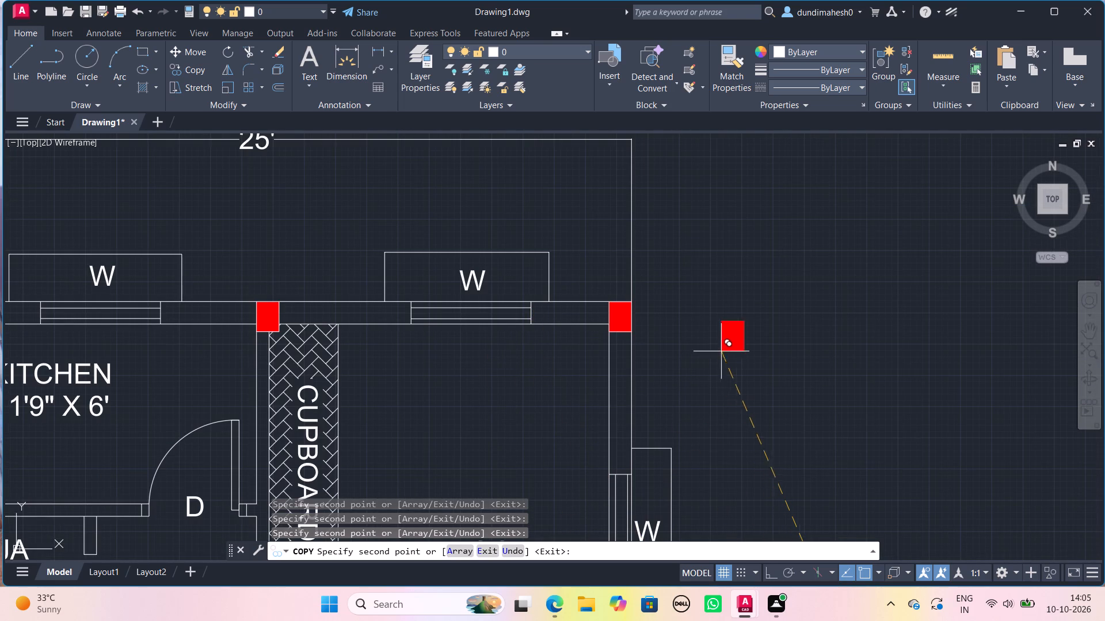
pyautogui.click(726, 346)
pyautogui.press('space')
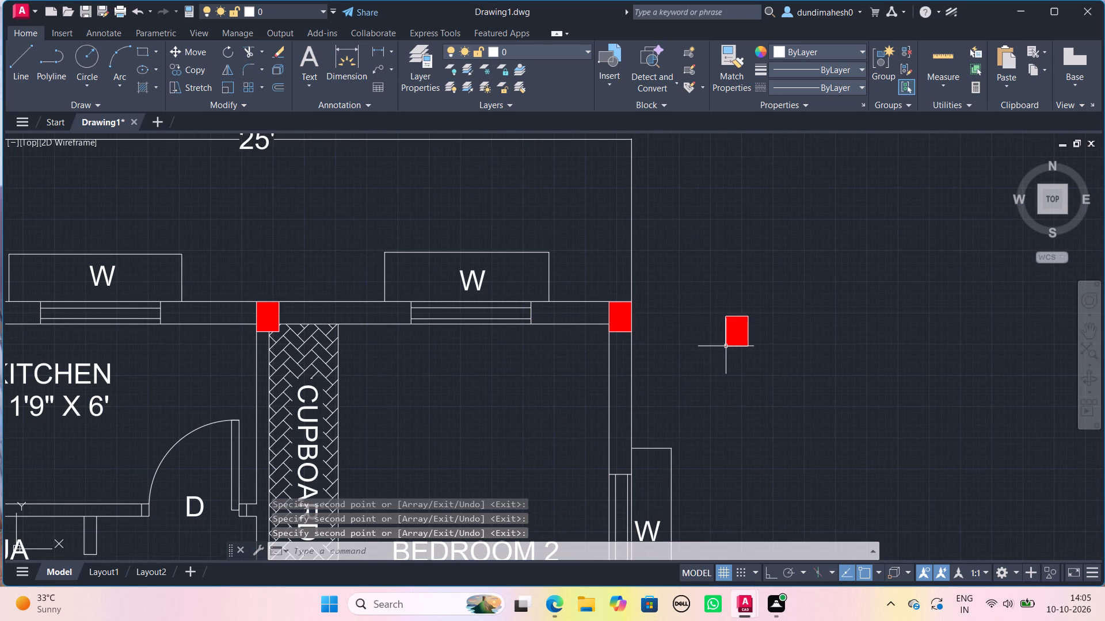
# Draw a horizontal guide line from the centre of the red rectangle at the general toilet's upper-left corner to the dining's left outer wall.
pyautogui.scroll(-2, 772, 404)
pyautogui.moveTo(765, 424); pyautogui.dragTo(838, 252, button='middle')
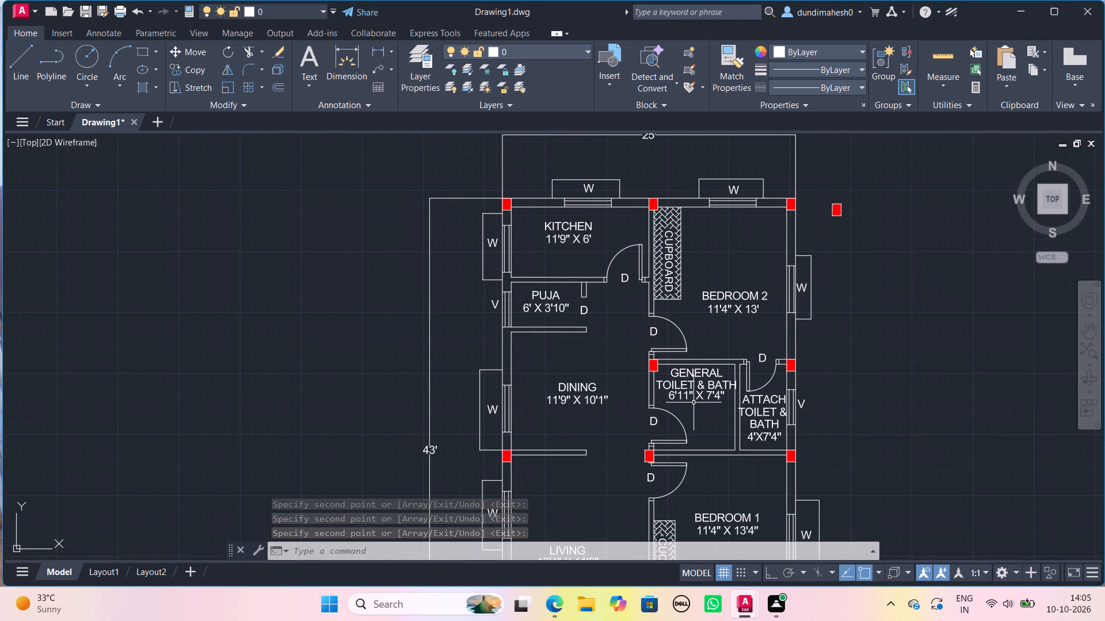
pyautogui.scroll(1, 694, 402)
pyautogui.press('l')
pyautogui.press('Return')
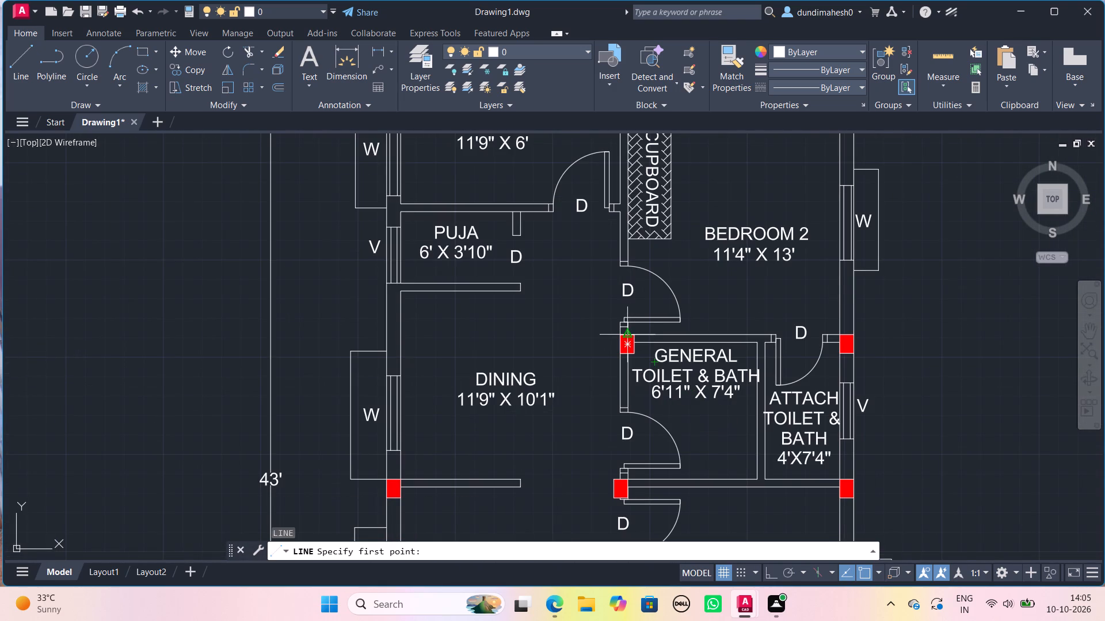
pyautogui.scroll(1, 625, 338)
pyautogui.click(630, 348)
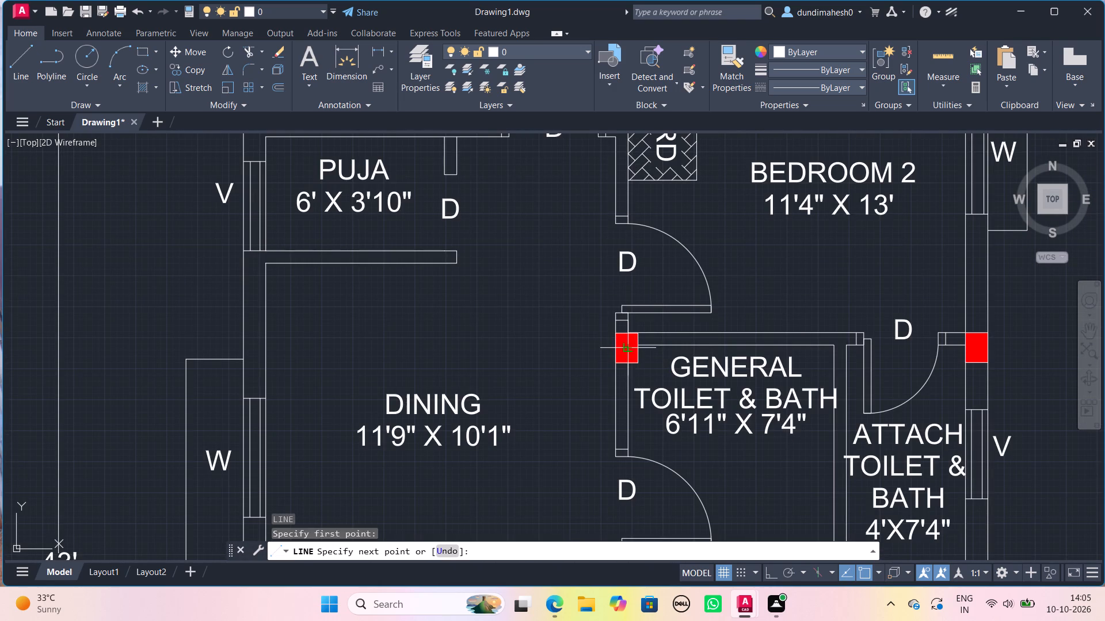
pyautogui.click(246, 350)
pyautogui.press('space')
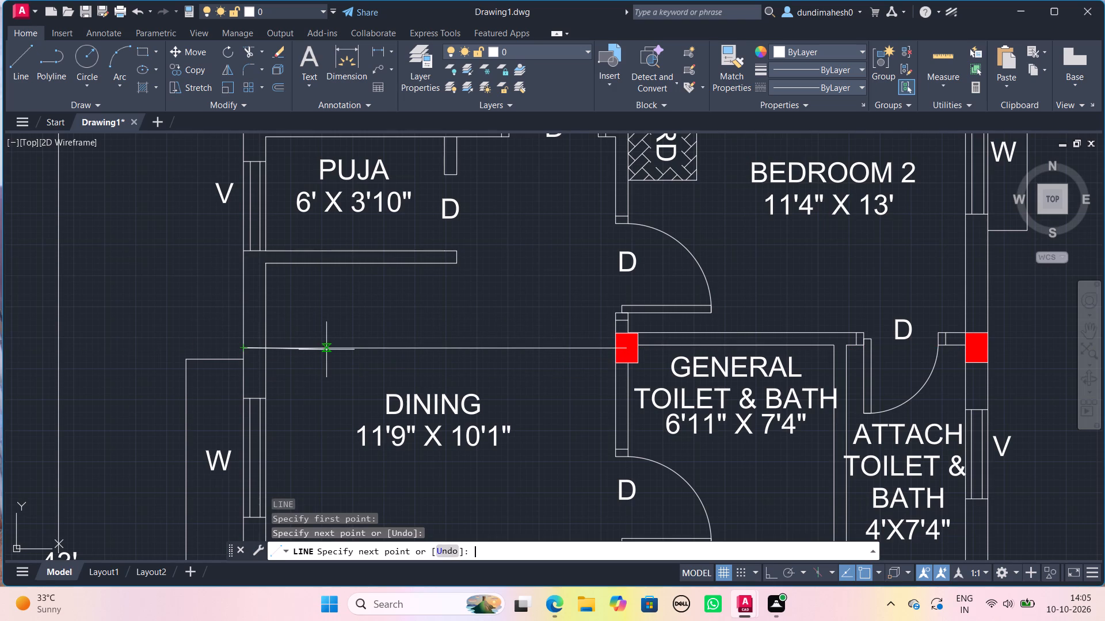
# Move the spare red rectangle by its centre into the dining's left outer wall, centred on the guide line.
pyautogui.scroll(-2, 326, 350)
pyautogui.moveTo(667, 222); pyautogui.dragTo(661, 216)
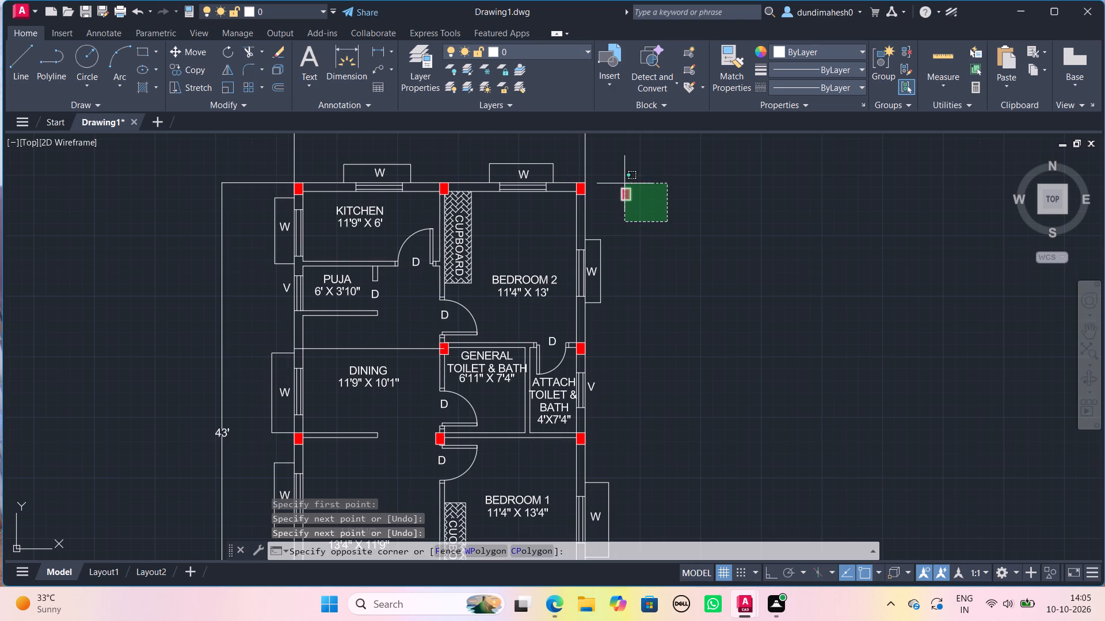
pyautogui.click(624, 183)
pyautogui.press('m')
pyautogui.press('Return')
pyautogui.scroll(1, 623, 181)
pyautogui.click(628, 202)
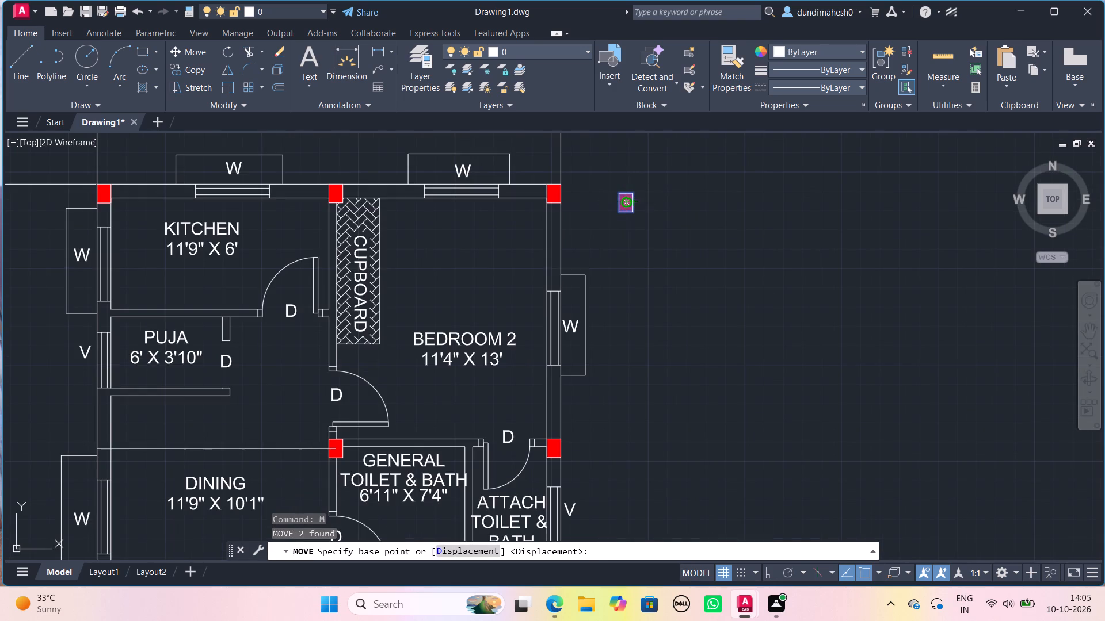
pyautogui.scroll(1, 117, 474)
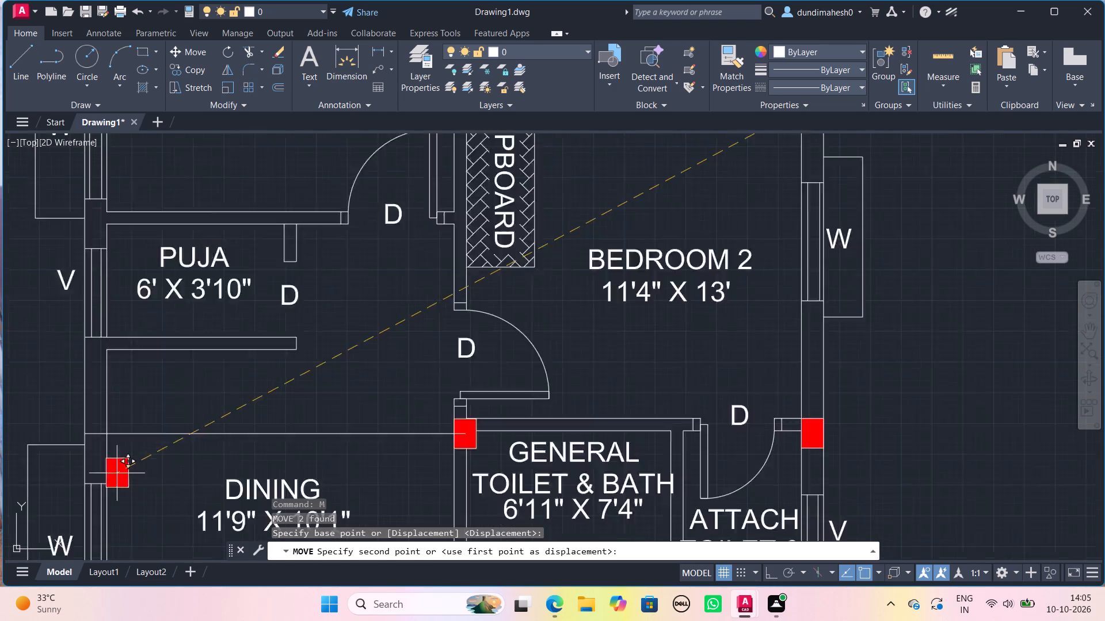
pyautogui.scroll(1, 117, 471)
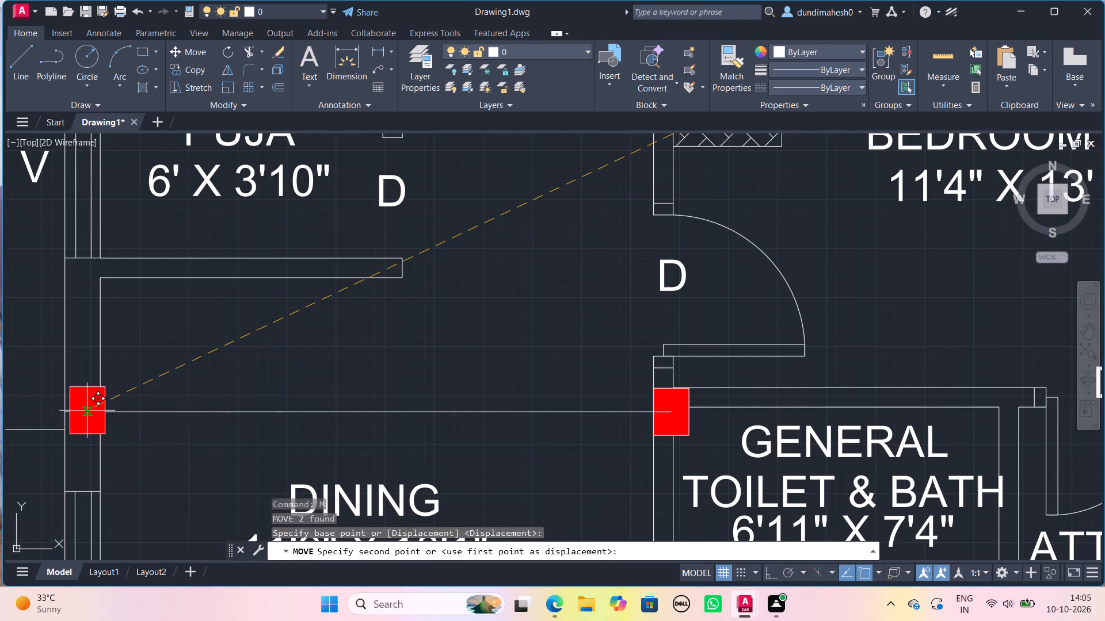
pyautogui.scroll(1, 79, 424)
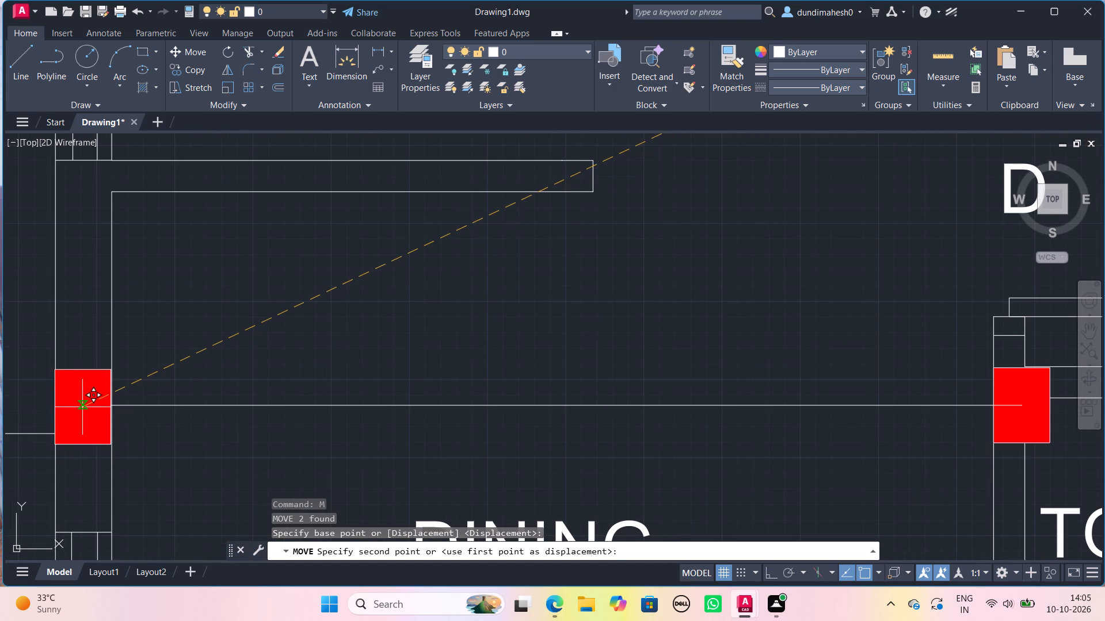
pyautogui.click(82, 407)
# Delete the horizontal guide line across the dining area.
pyautogui.scroll(-1, 138, 454)
pyautogui.click(144, 455)
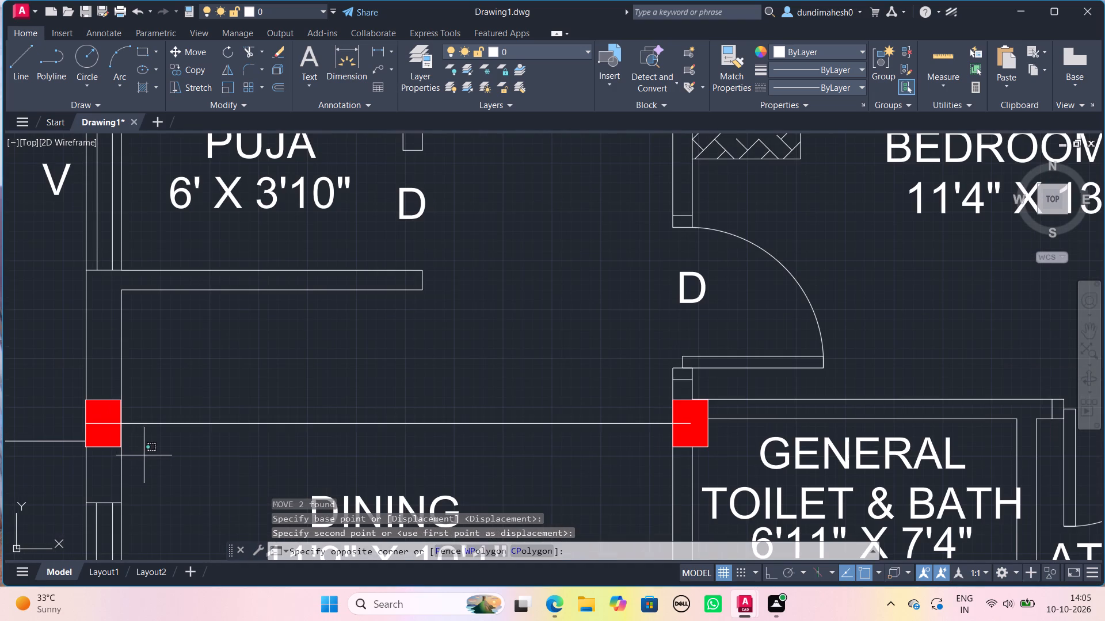
pyautogui.click(135, 401)
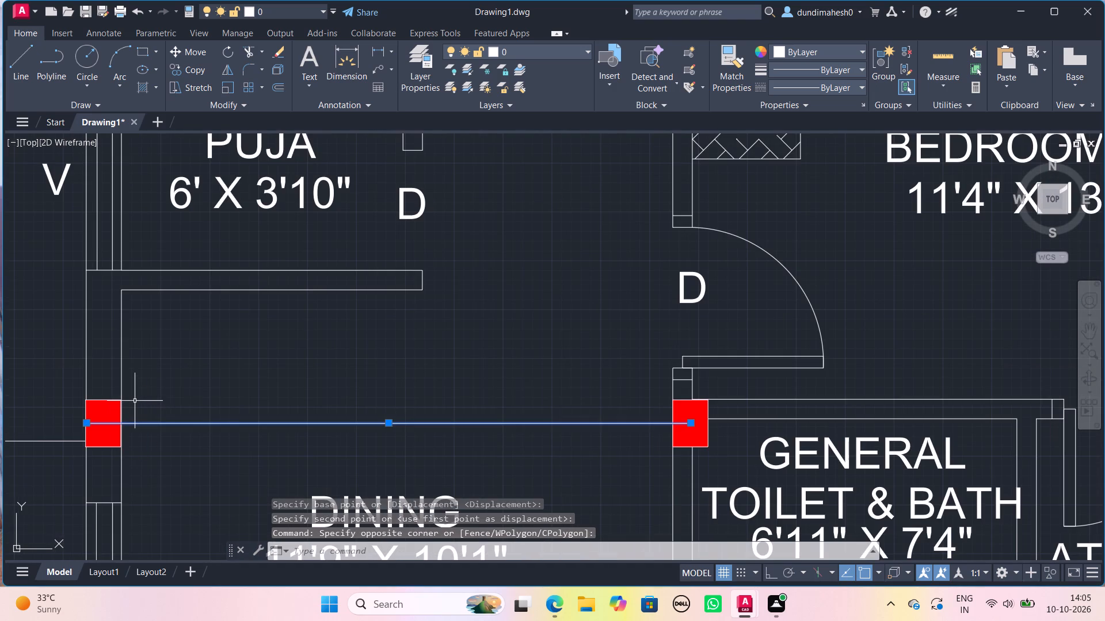
pyautogui.press('Delete')
# Draw a three-segment line 9" out from the verandah's front edge, spanning between the inner corners of its two front red rectangles.
pyautogui.scroll(-3, 135, 401)
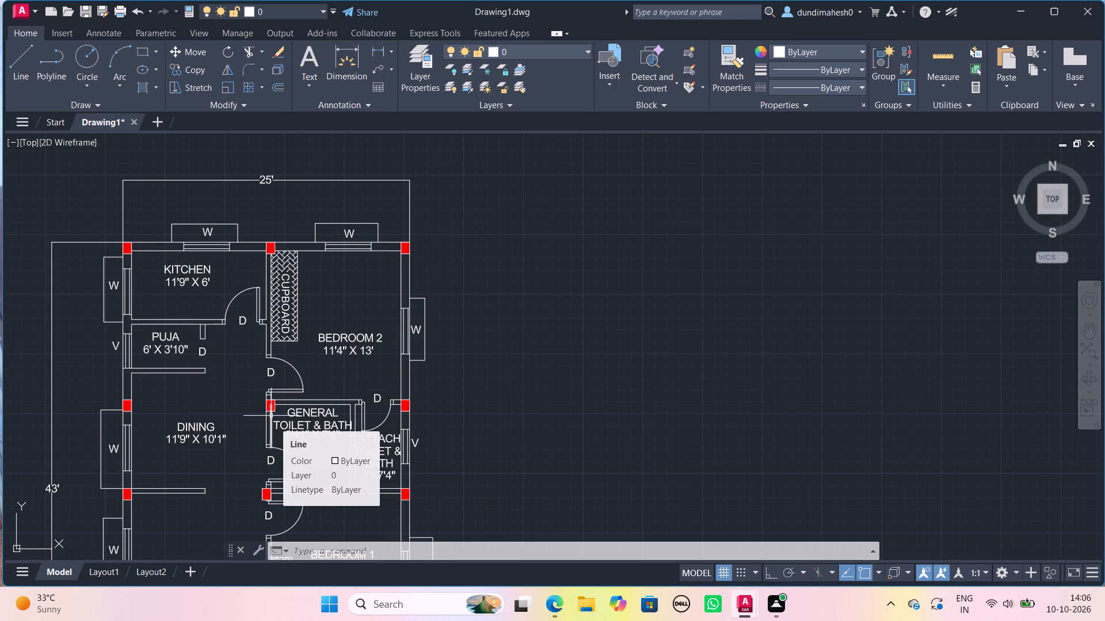
pyautogui.scroll(-2, 291, 371)
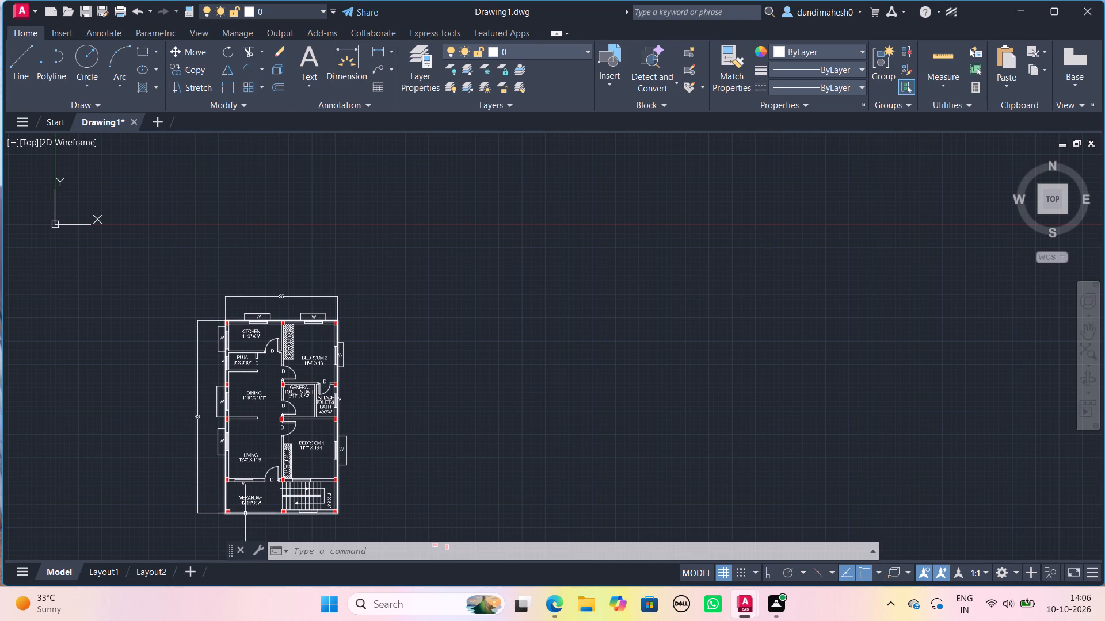
pyautogui.scroll(2, 242, 513)
pyautogui.scroll(-1, 242, 513)
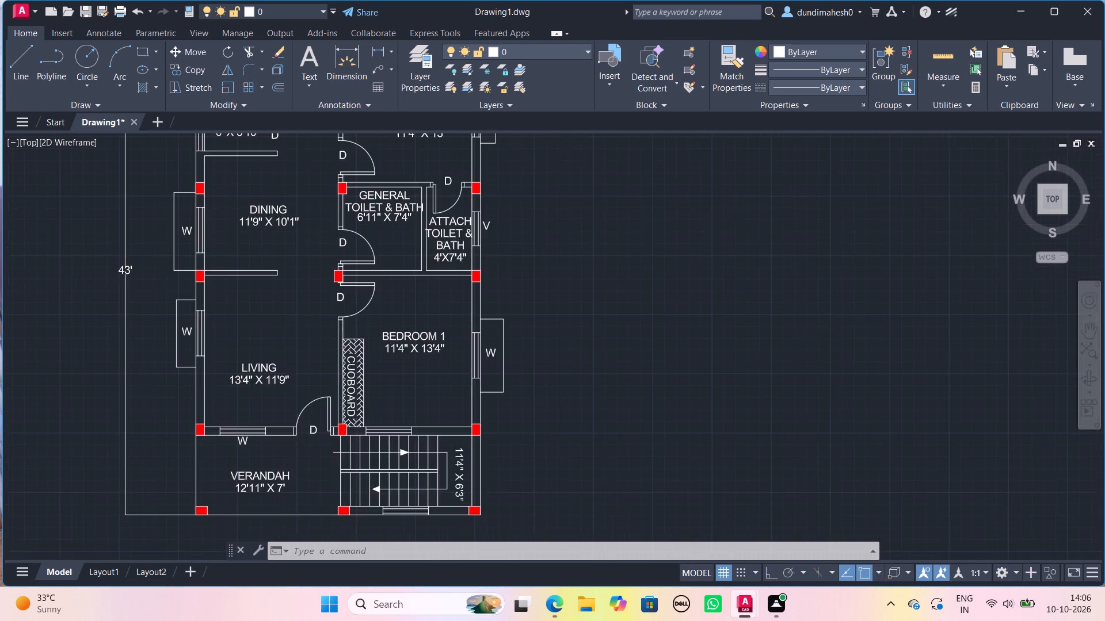
pyautogui.moveTo(243, 512); pyautogui.dragTo(285, 408, button='middle')
pyautogui.scroll(2, 294, 408)
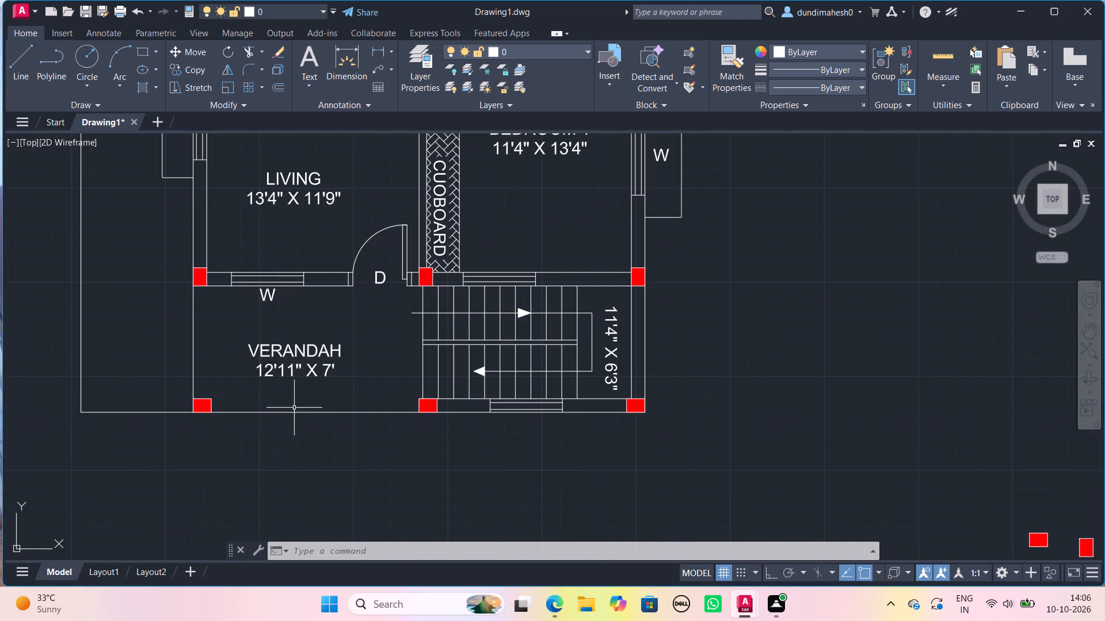
pyautogui.press('l')
pyautogui.press('Return')
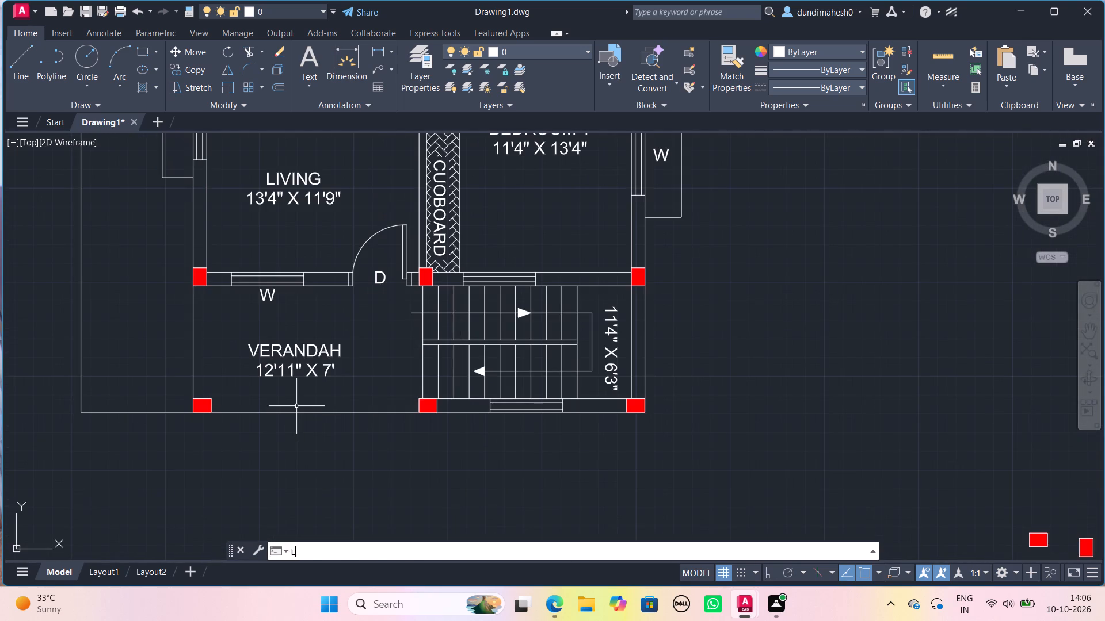
pyautogui.scroll(1, 242, 462)
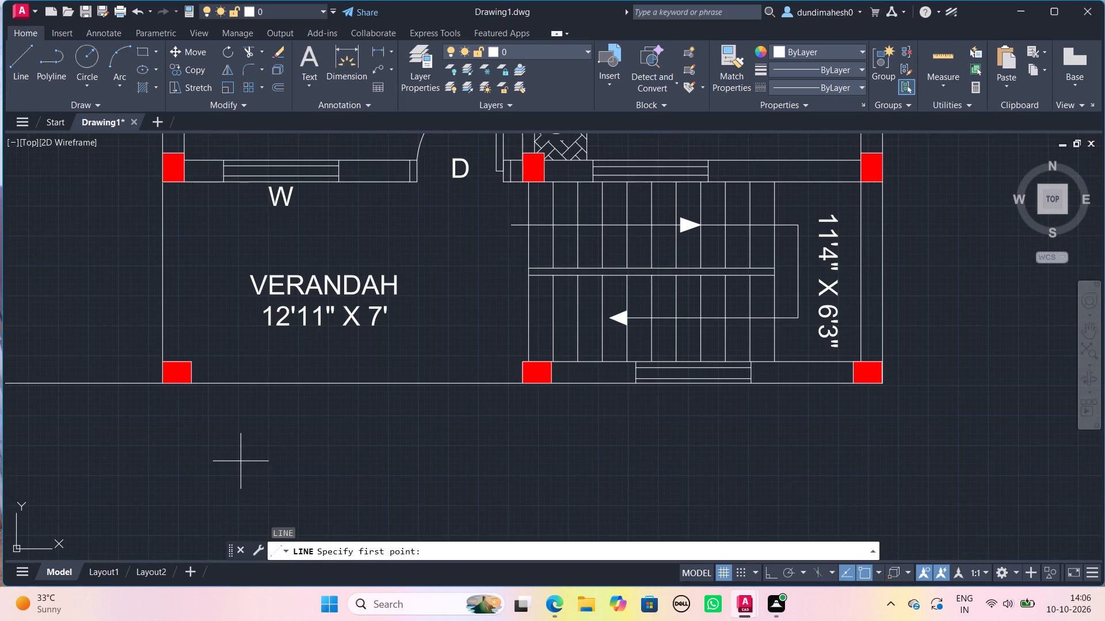
pyautogui.click(192, 385)
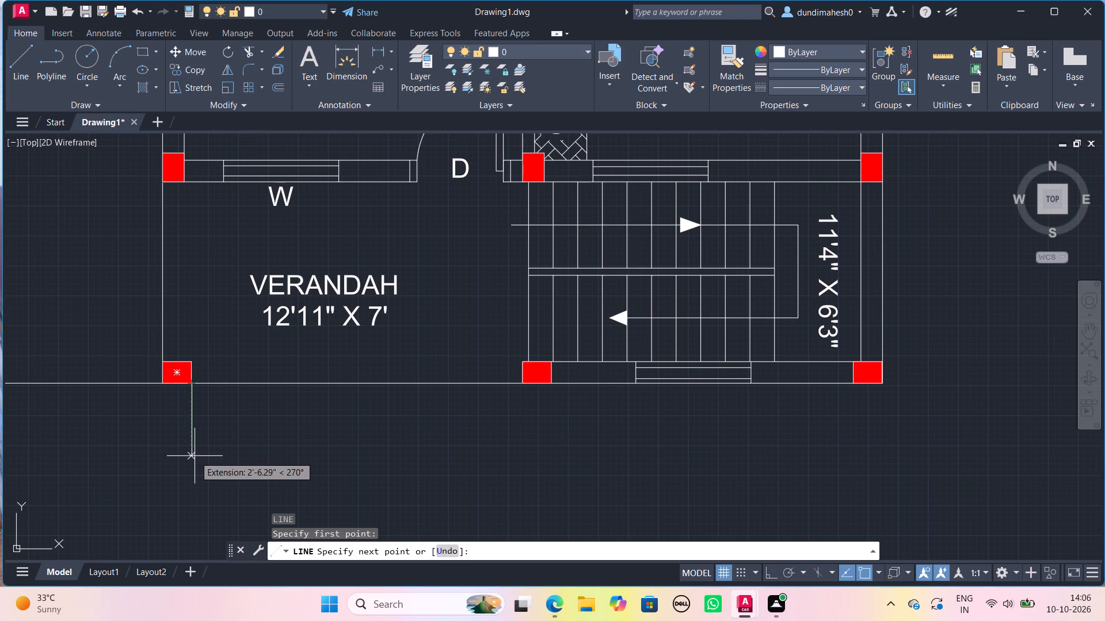
pyautogui.write('9"')
pyautogui.press('Return')
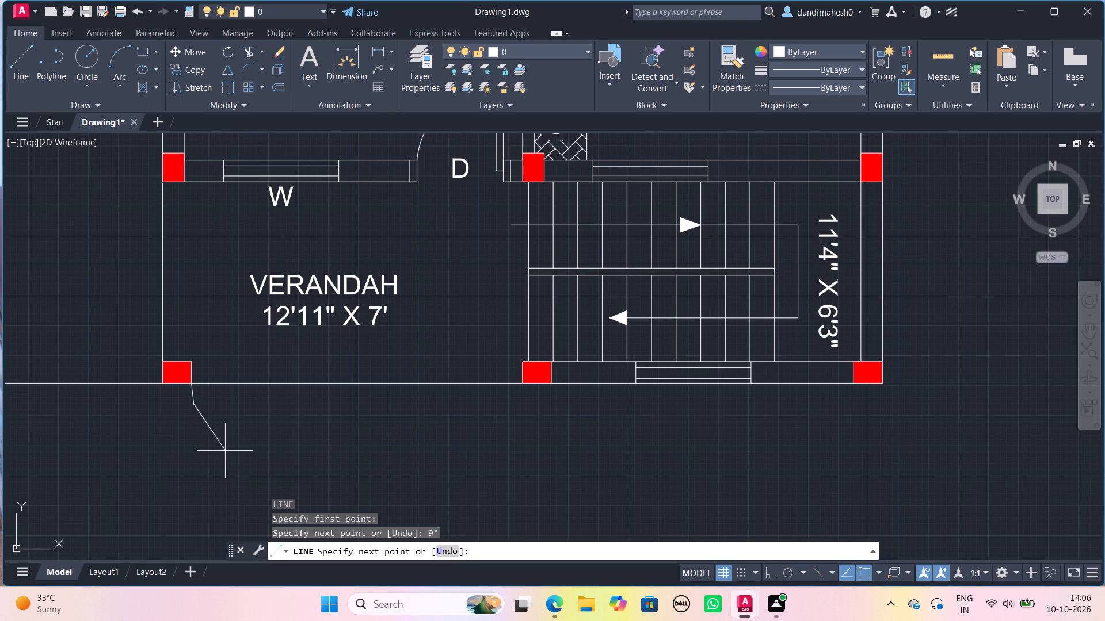
pyautogui.hotkey('ctrl', 'z')
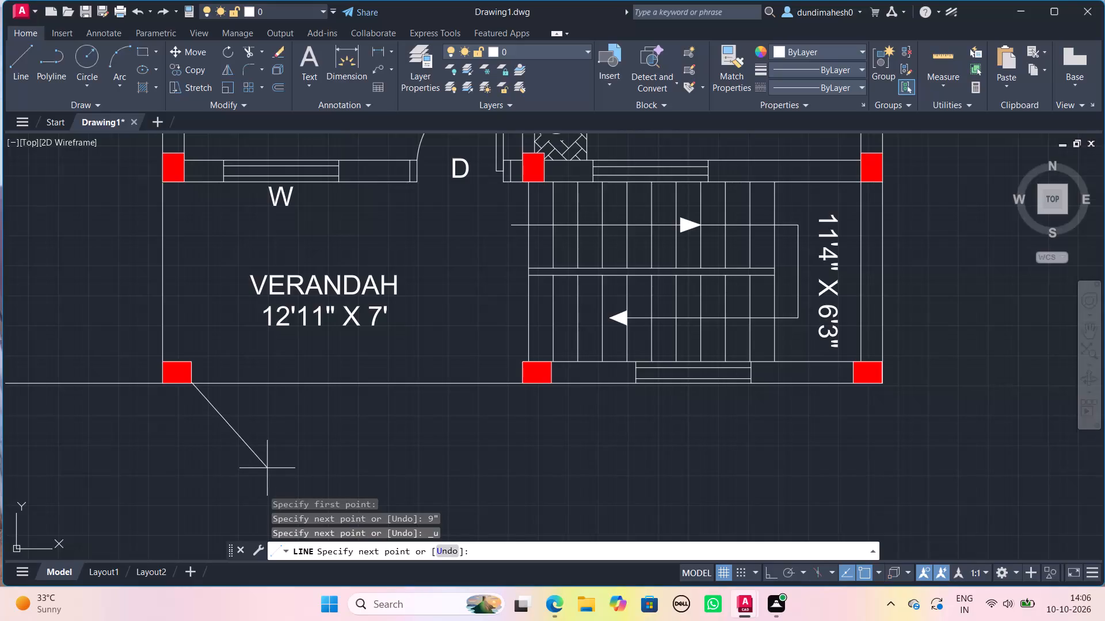
pyautogui.press('F8')
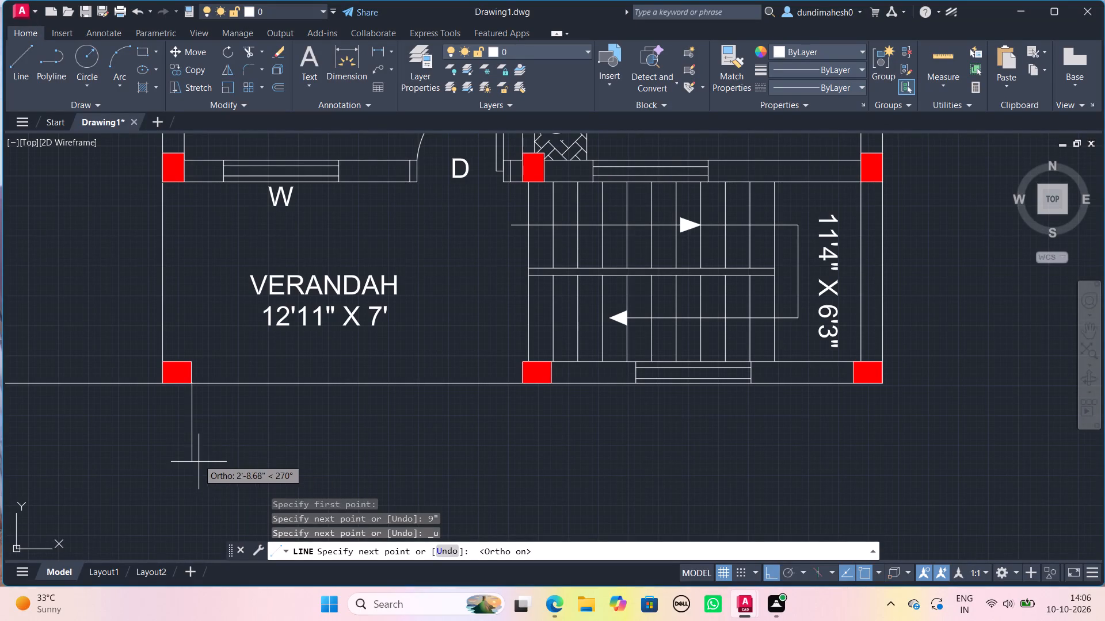
pyautogui.press('9')
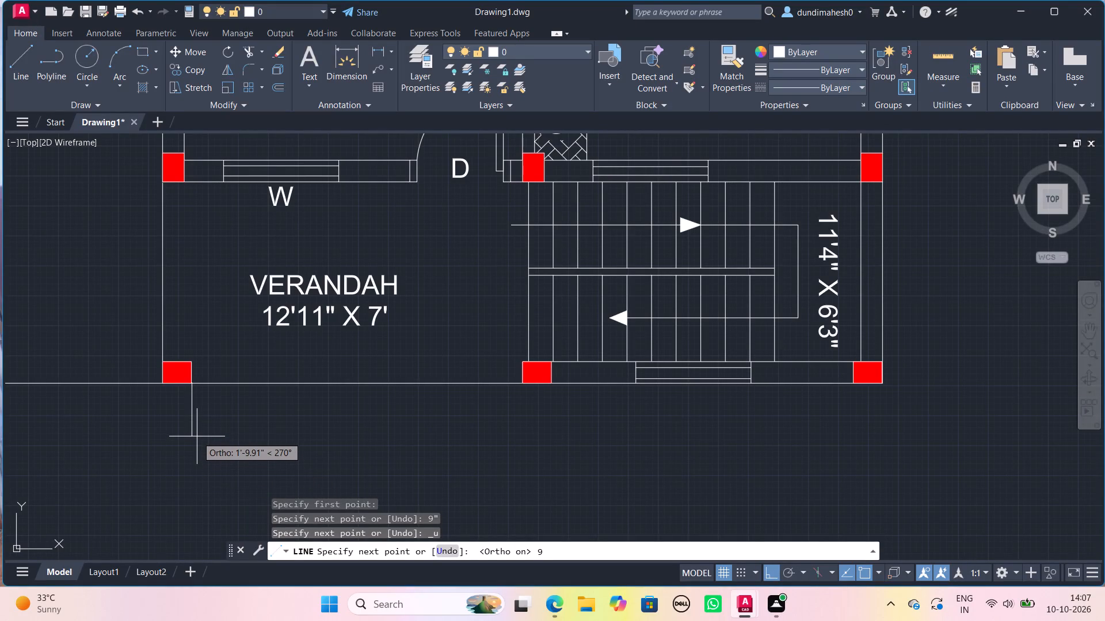
pyautogui.hotkey('shift', '"')
pyautogui.press('Return')
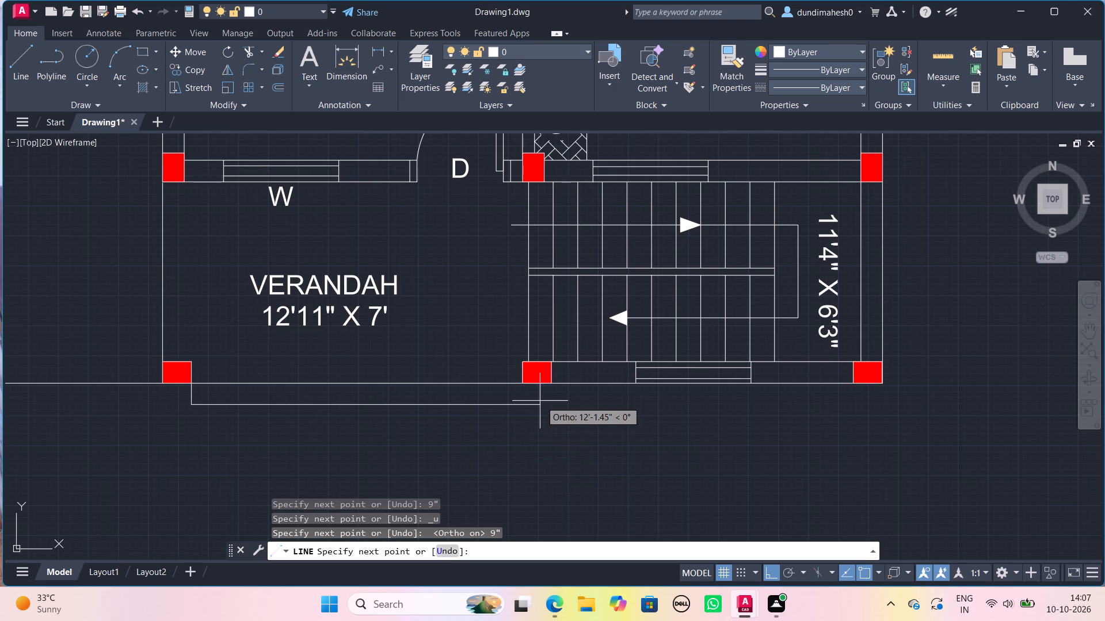
pyautogui.scroll(2, 539, 400)
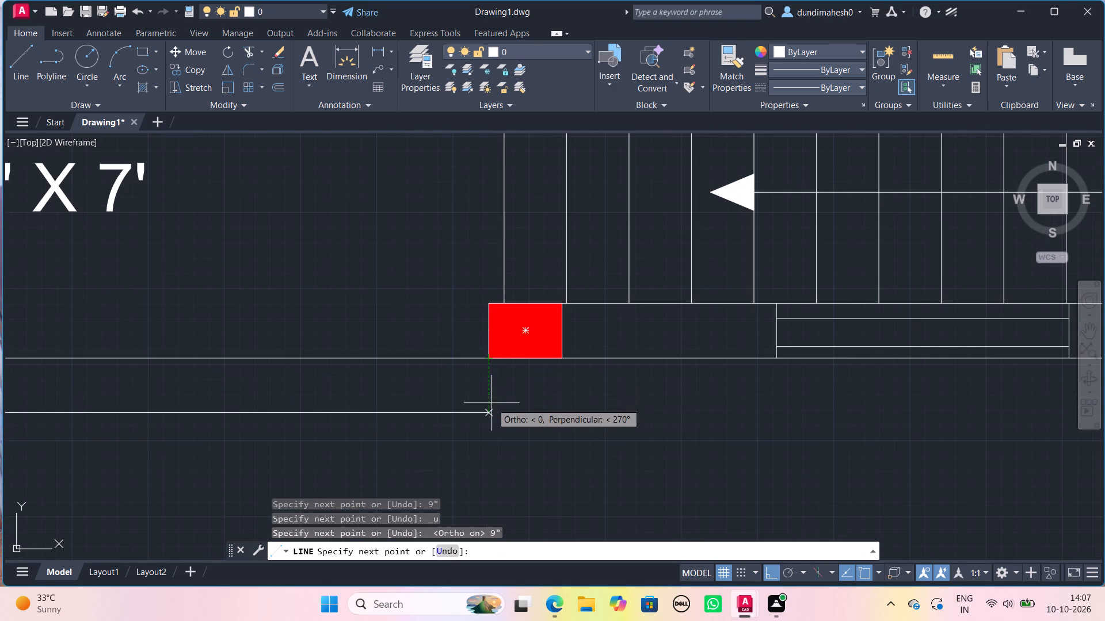
pyautogui.click(491, 415)
pyautogui.click(485, 353)
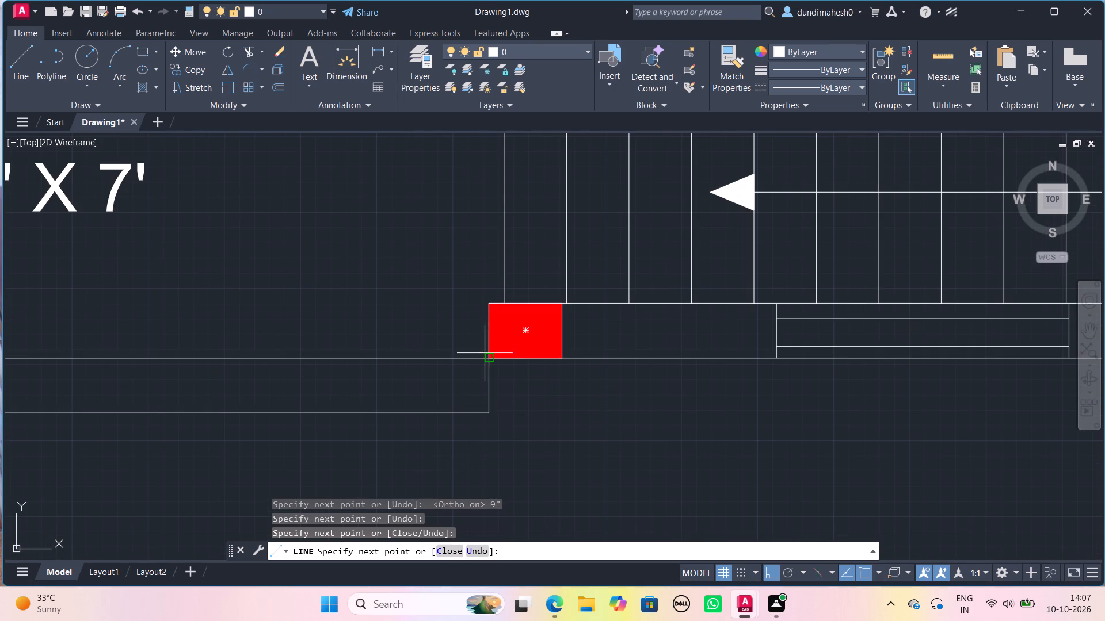
pyautogui.press('space')
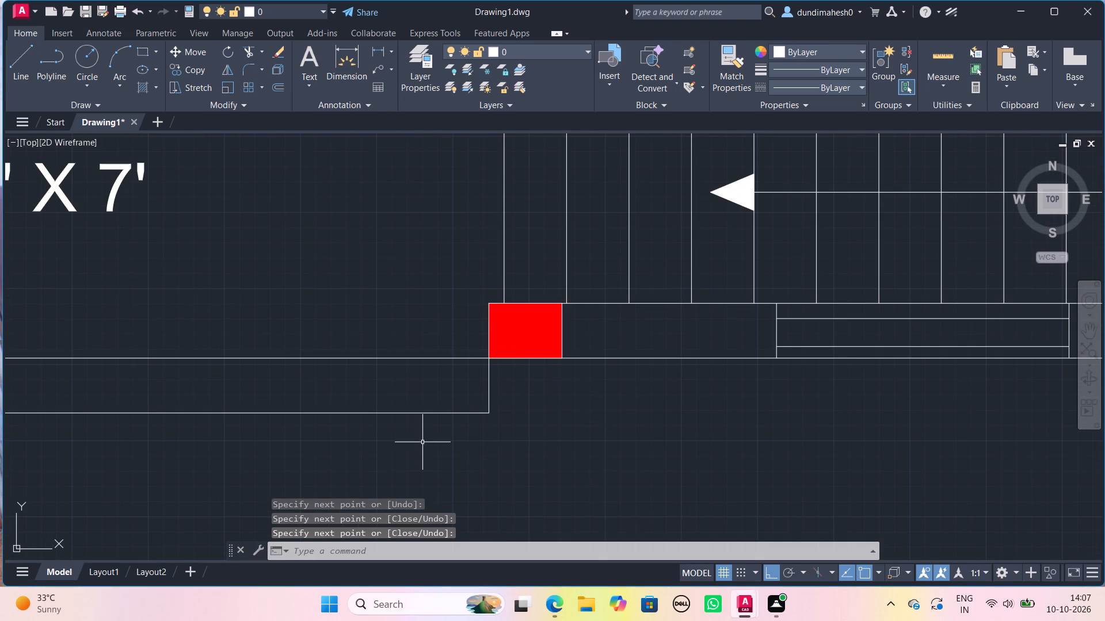
# Draw an entry arrow polyline pointing into the verandah, with a shaft about 1'-11" long and an arrowhead tapering from 6" to 0 width.
pyautogui.press('p')
pyautogui.press('l')
pyautogui.press('Return')
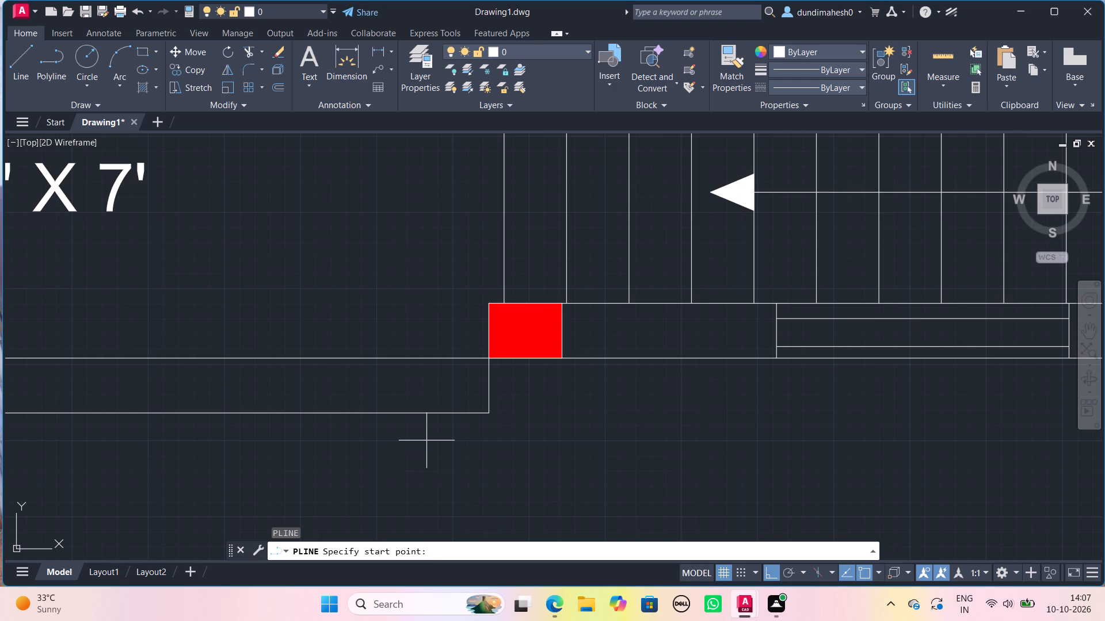
pyautogui.scroll(-3, 132, 474)
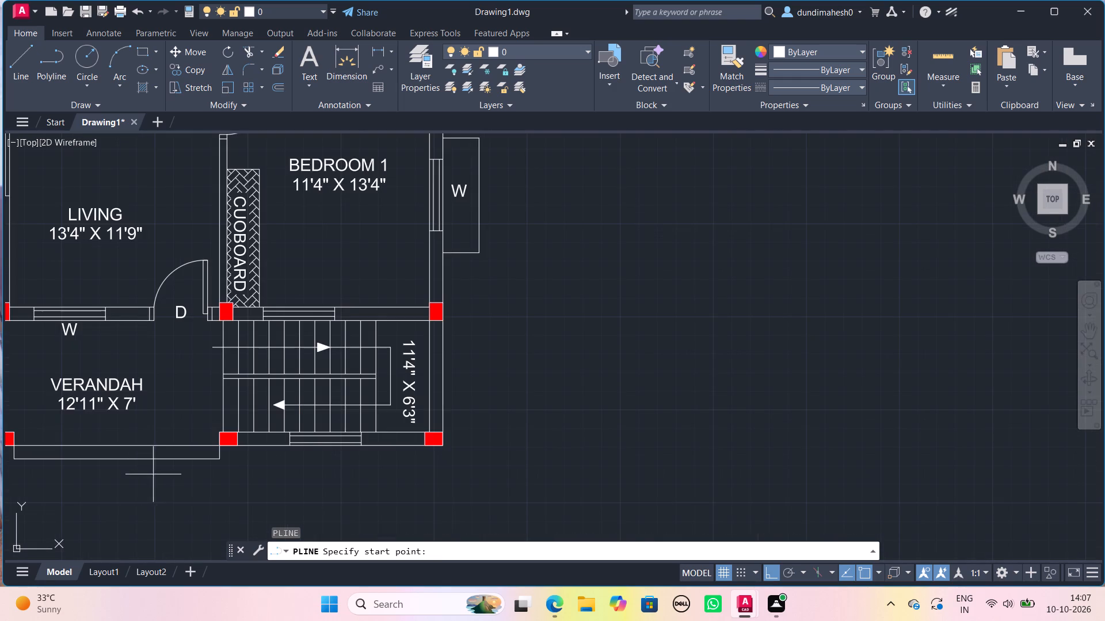
pyautogui.moveTo(146, 474); pyautogui.dragTo(298, 473, button='middle')
pyautogui.scroll(1, 268, 476)
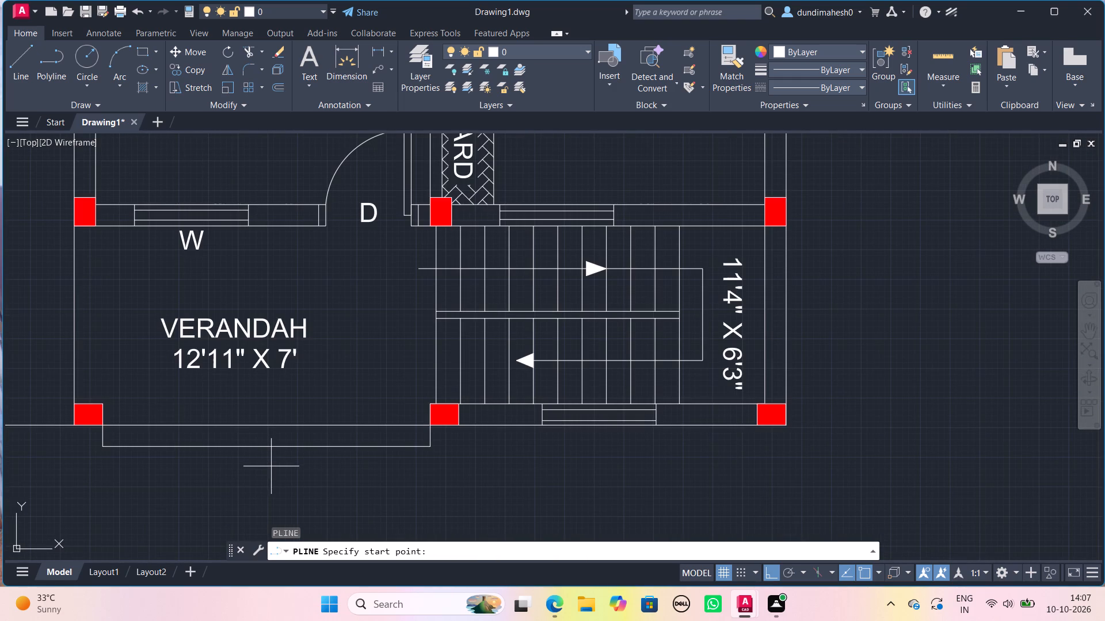
pyautogui.click(264, 468)
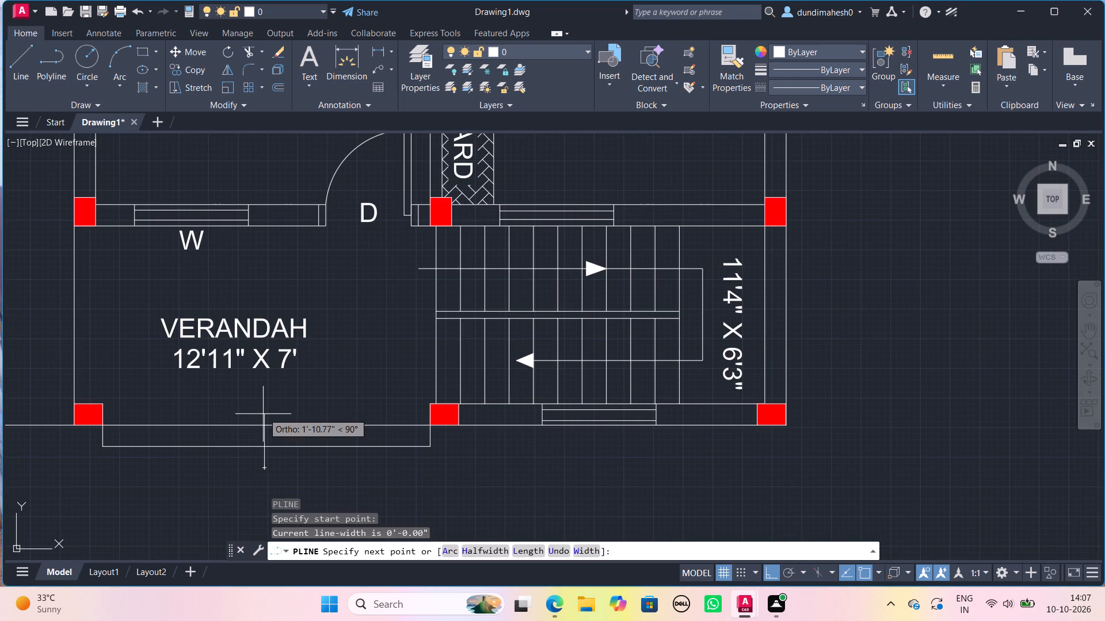
pyautogui.click(261, 412)
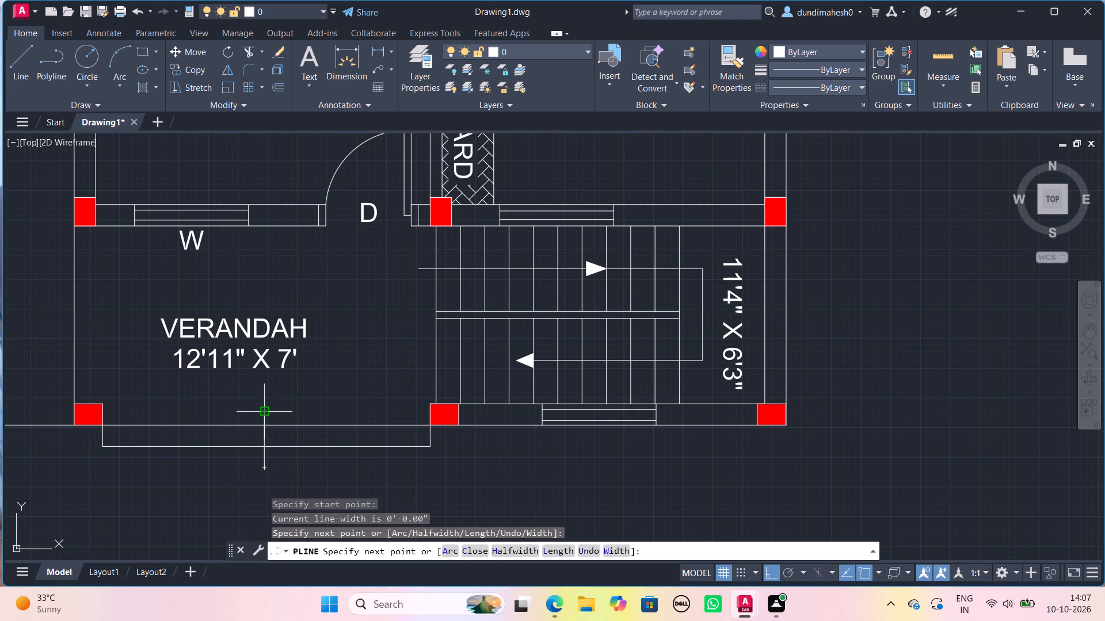
pyautogui.press('w')
pyautogui.press('Return')
pyautogui.press('6')
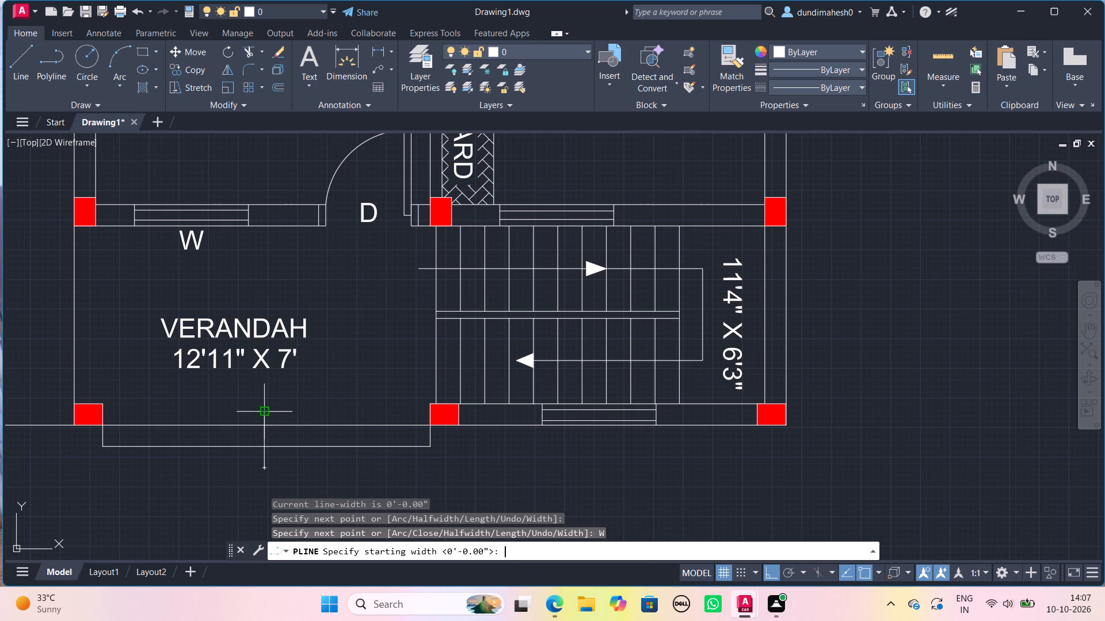
pyautogui.hotkey('shift', '"')
pyautogui.press('Return')
pyautogui.press('0')
pyautogui.press('Return')
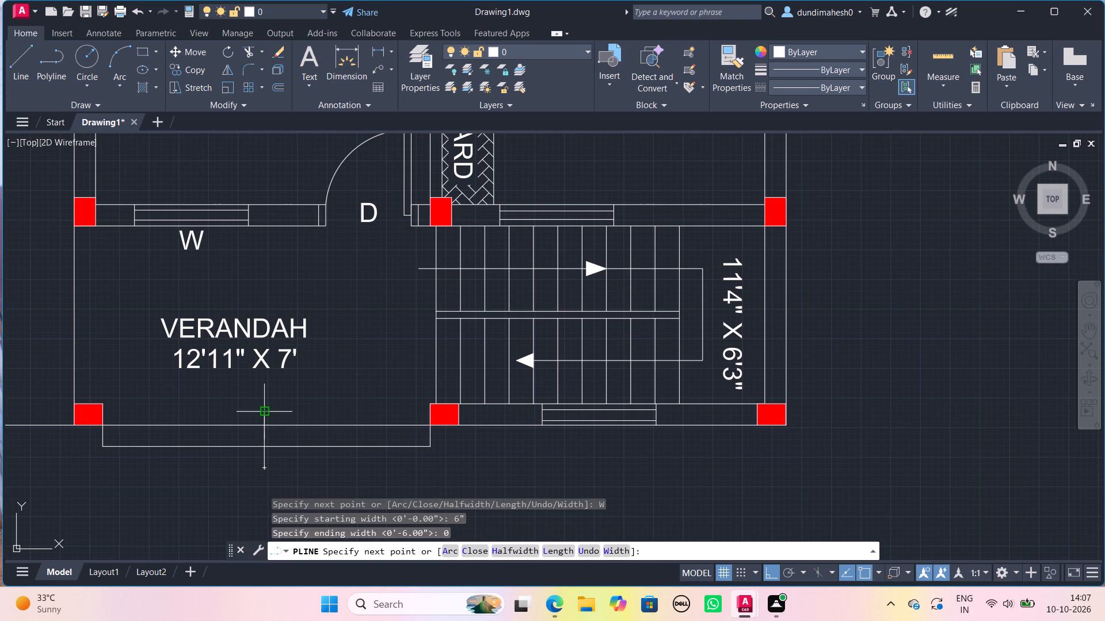
pyautogui.click(270, 393)
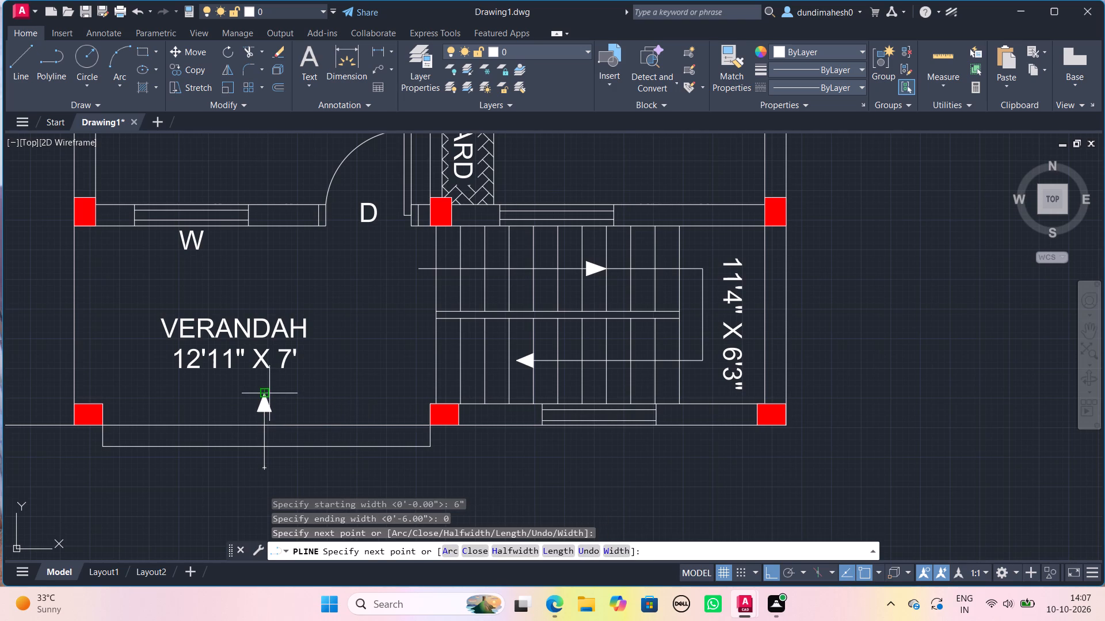
pyautogui.press('space')
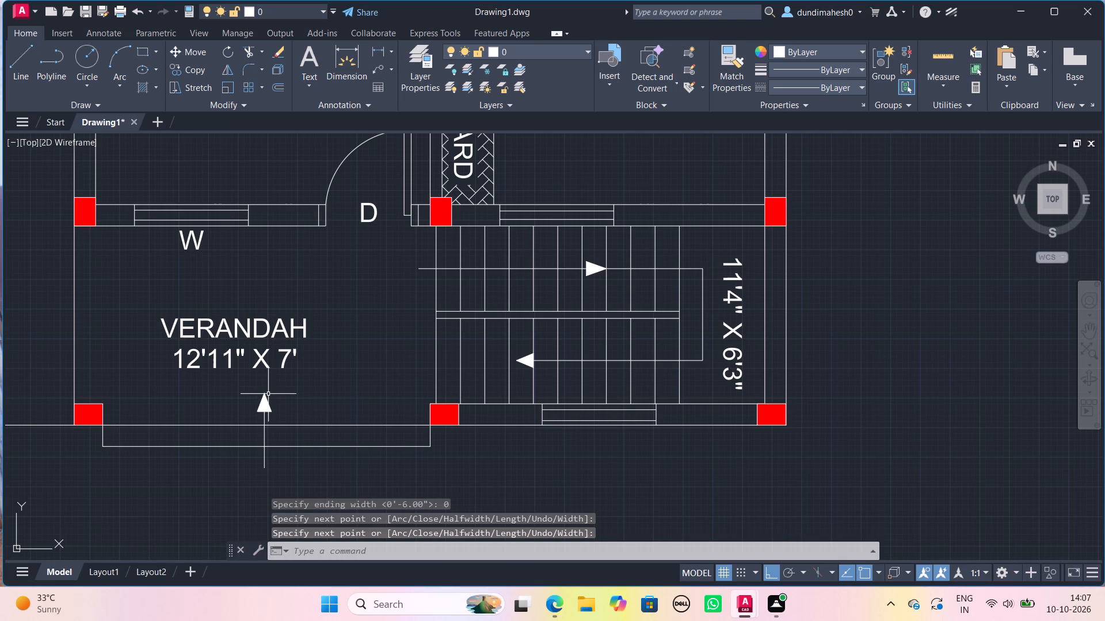
# Start a solid hatch in green 19,103,52 and fill Bedroom 2's top and right outer wall segments on both sides of the windows.
pyautogui.scroll(-2, 268, 394)
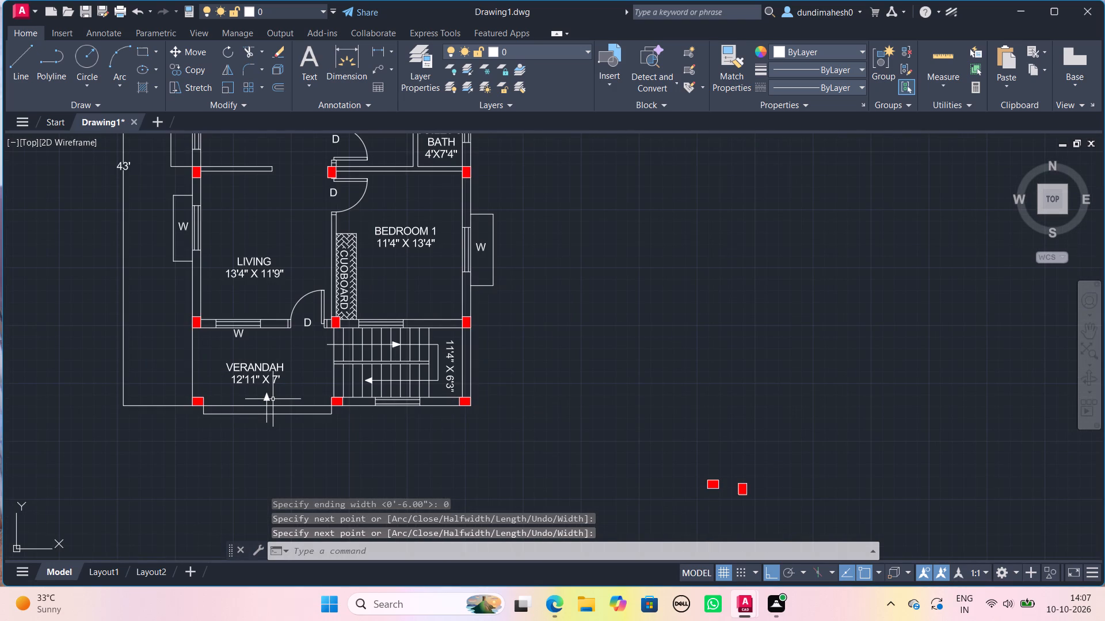
pyautogui.scroll(-1, 273, 399)
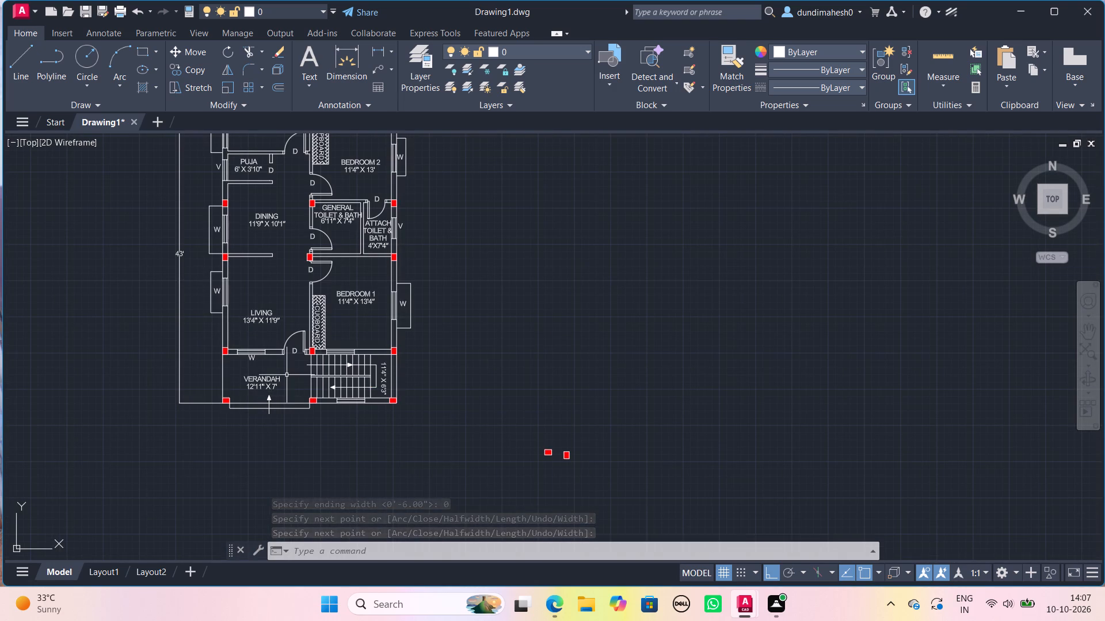
pyautogui.moveTo(287, 375); pyautogui.dragTo(369, 509, button='middle')
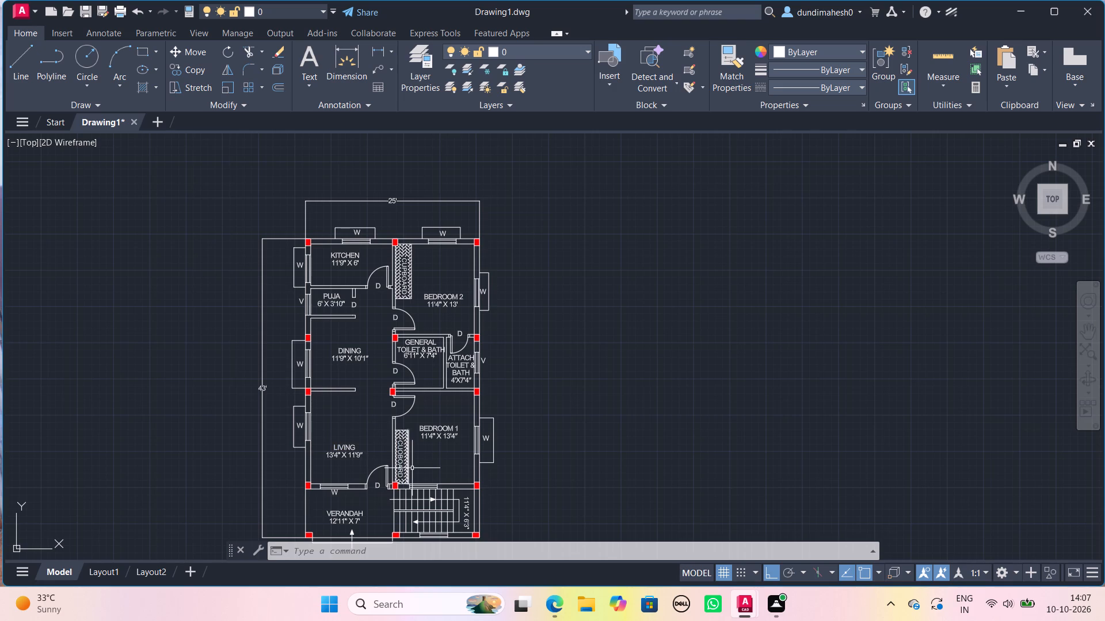
pyautogui.press('h')
pyautogui.press('Return')
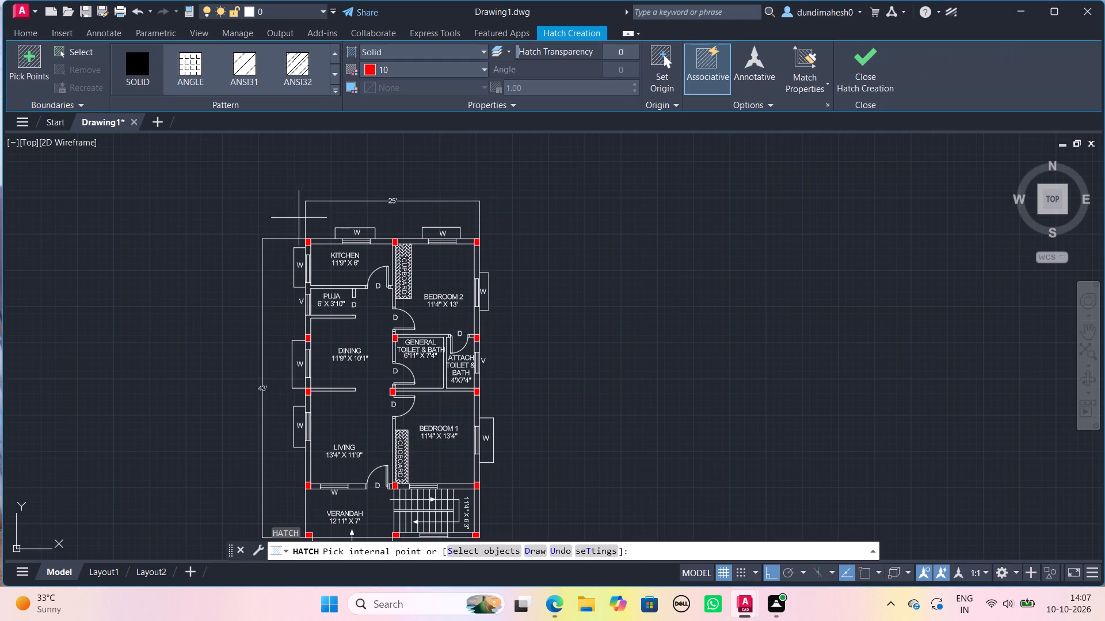
pyautogui.click(138, 71)
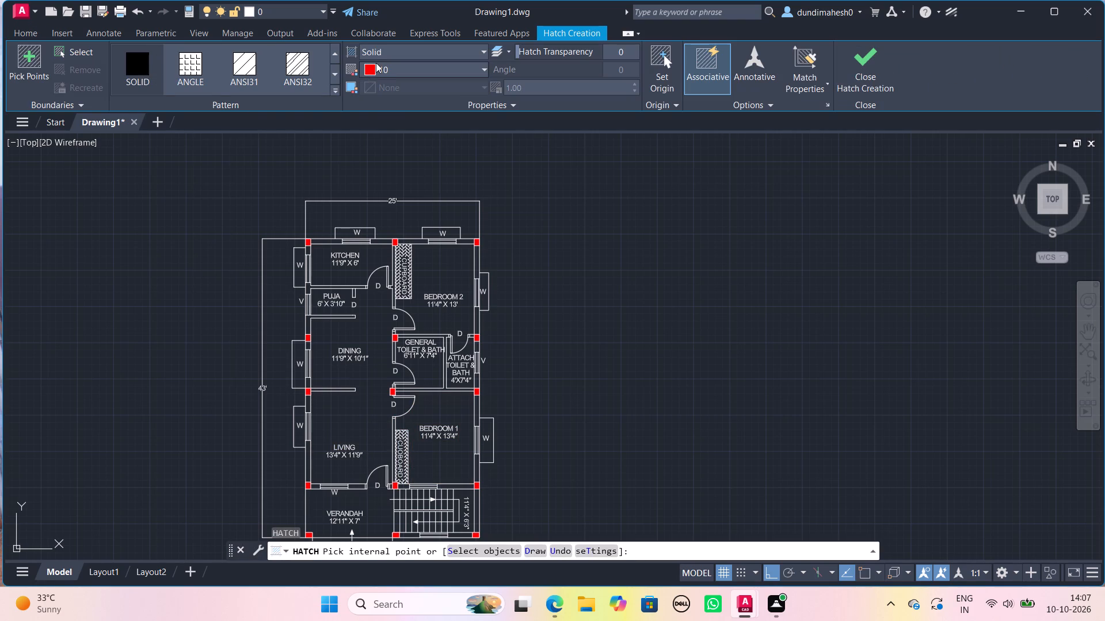
pyautogui.click(375, 63)
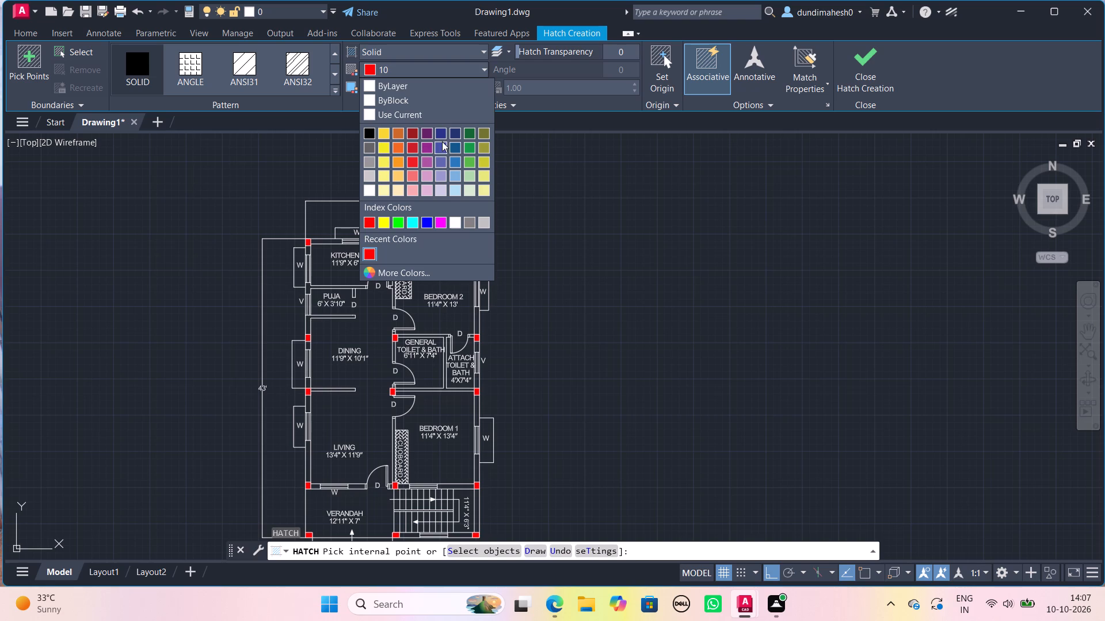
pyautogui.click(475, 135)
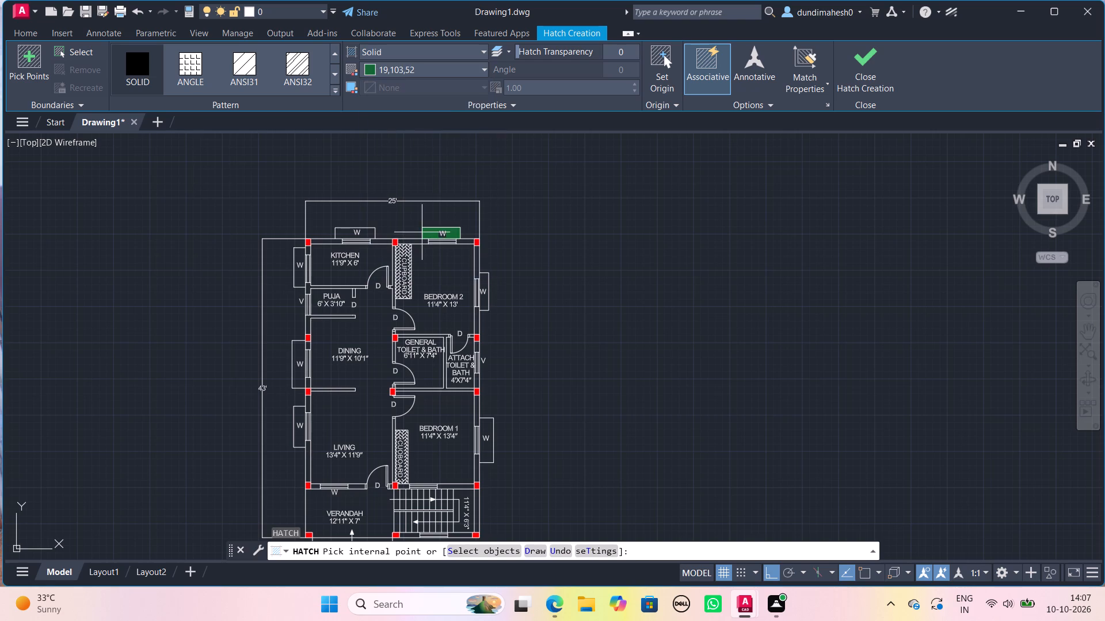
pyautogui.scroll(2, 423, 234)
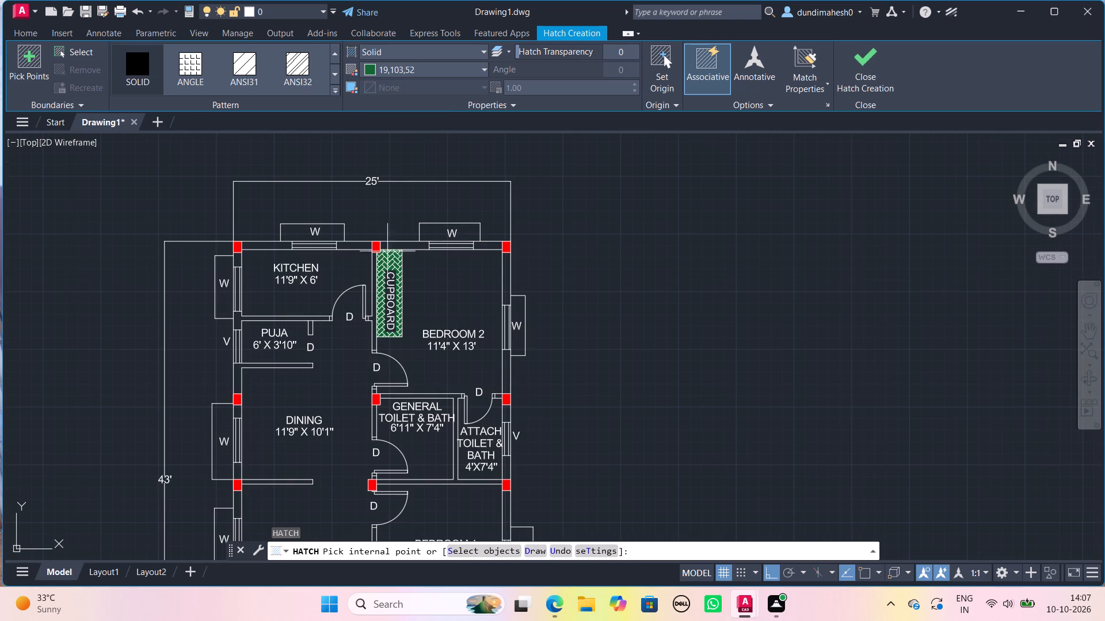
pyautogui.scroll(2, 398, 243)
pyautogui.click(399, 241)
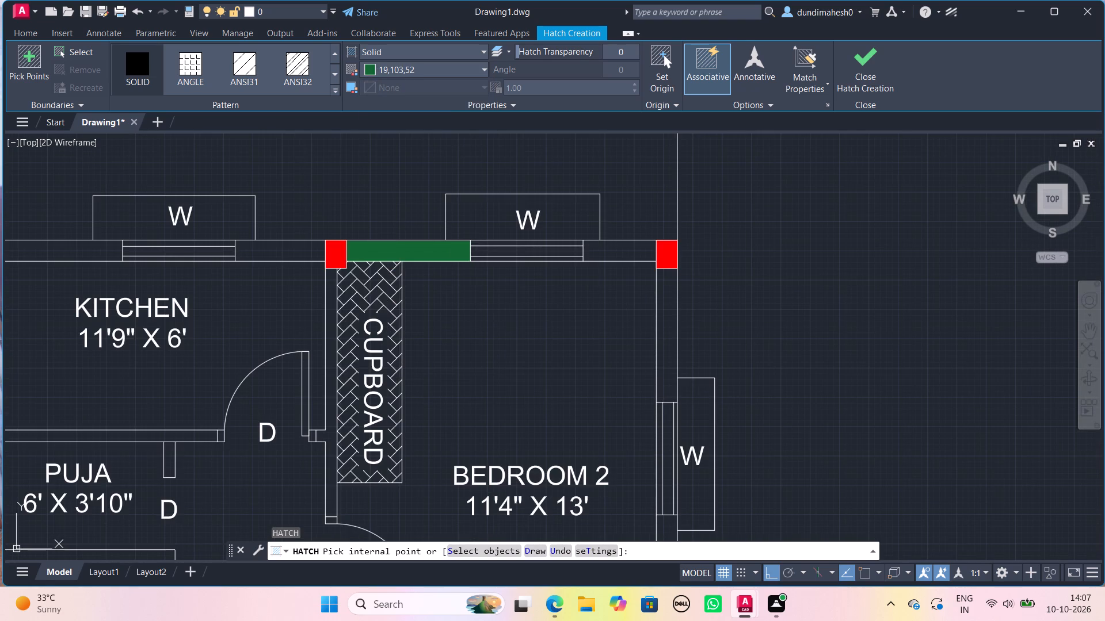
pyautogui.click(616, 243)
pyautogui.click(674, 300)
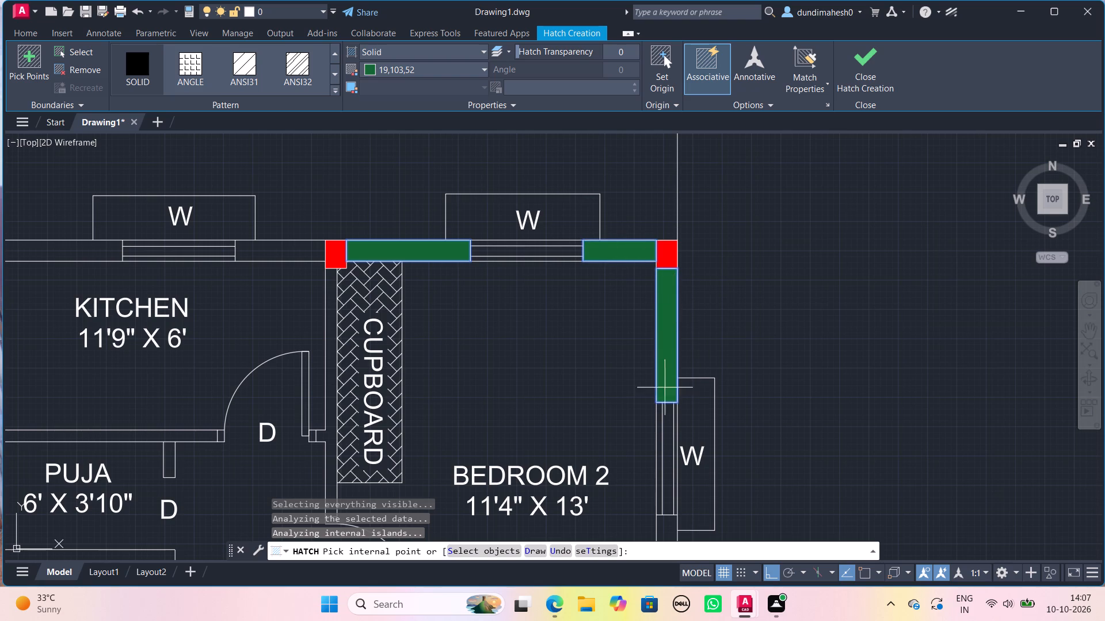
pyautogui.scroll(-2, 659, 407)
pyautogui.moveTo(648, 402); pyautogui.dragTo(612, 320, button='middle')
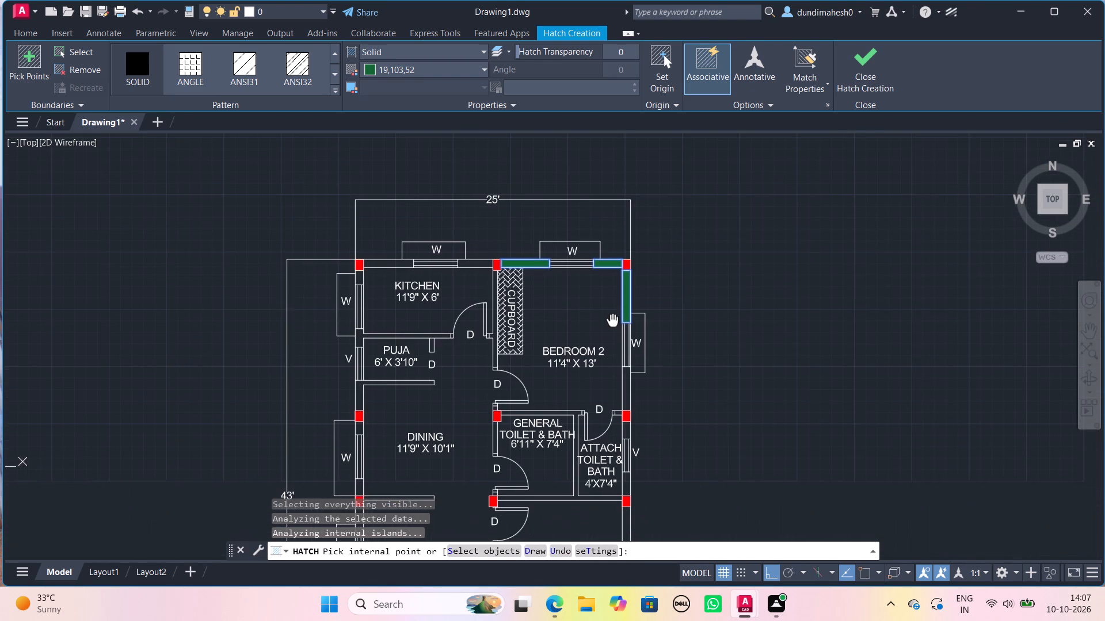
pyautogui.click(624, 379)
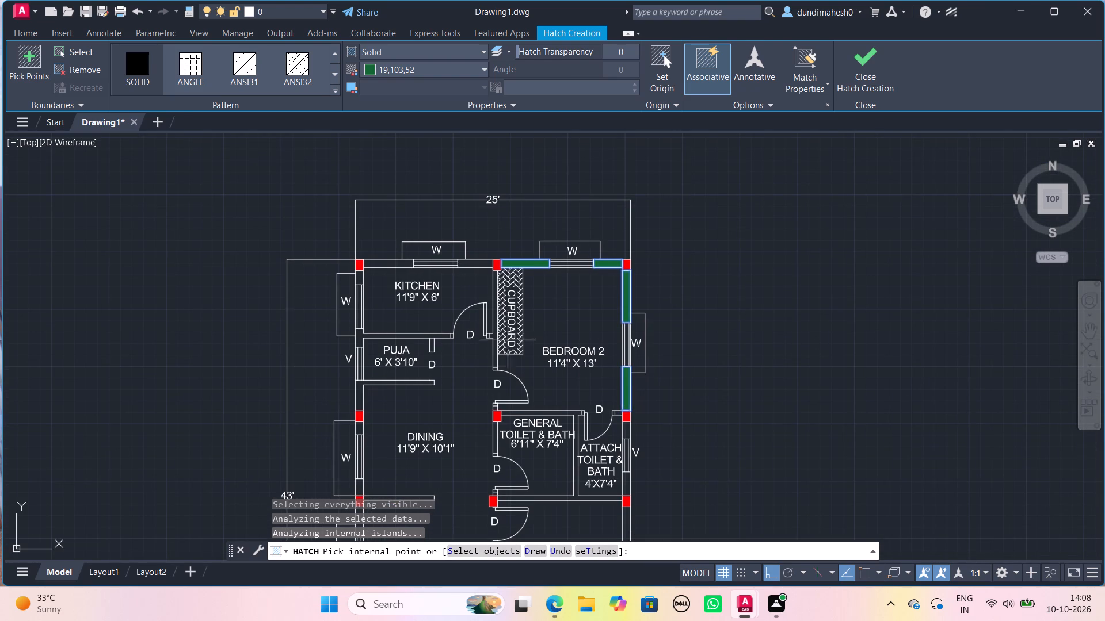
# Fill the kitchen's top wall segments and the kitchen and puja left wall segments with their adjoining partitions in the green hatch.
pyautogui.click(469, 265)
pyautogui.click(407, 262)
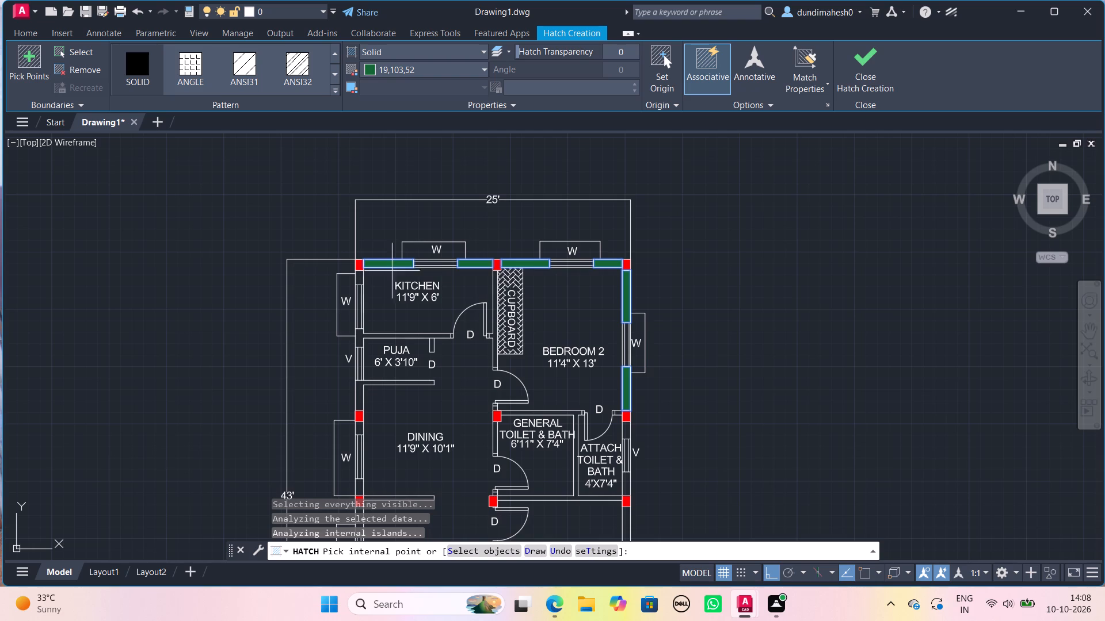
pyautogui.click(356, 278)
pyautogui.click(360, 342)
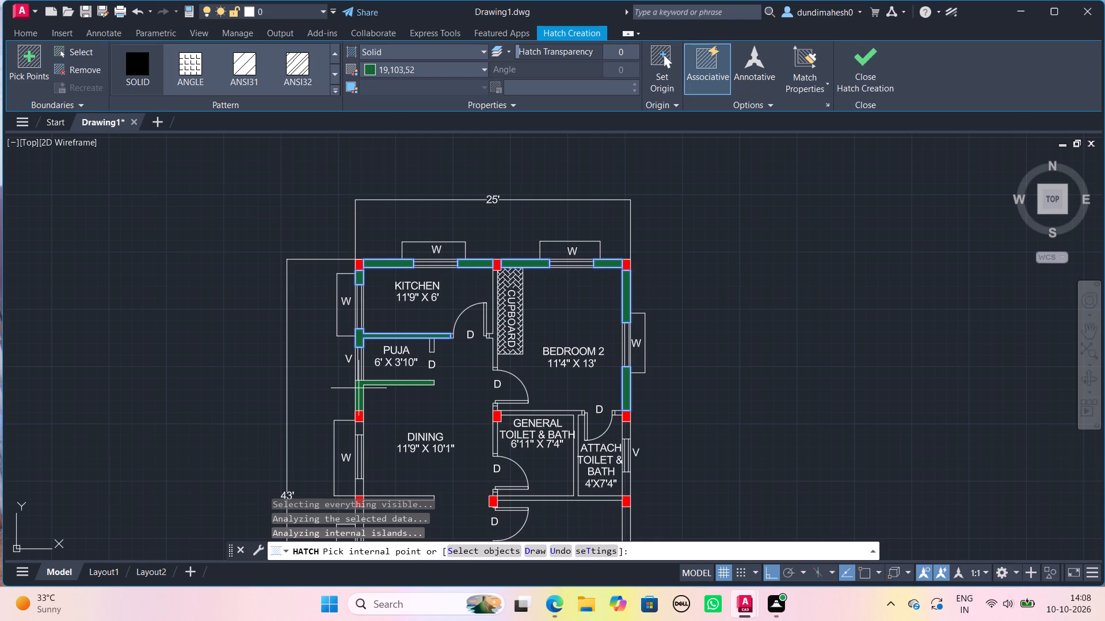
pyautogui.click(359, 388)
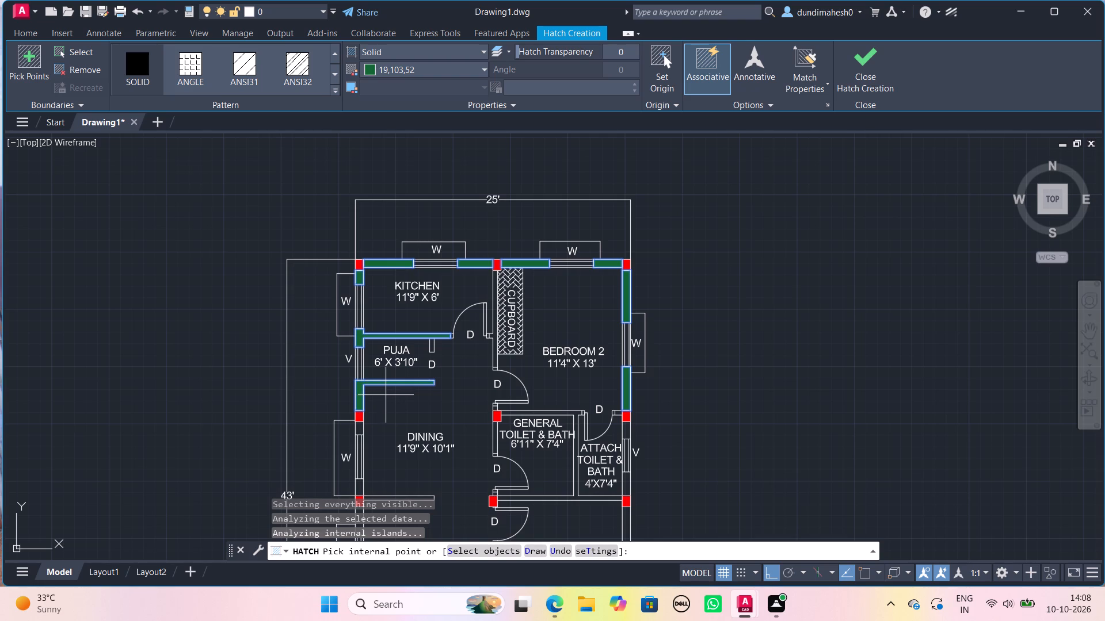
# Fill the dining's left wall segments above and below its window and the living's left wall segment above its window.
pyautogui.moveTo(387, 399); pyautogui.dragTo(399, 340, button='middle')
pyautogui.scroll(1, 399, 340)
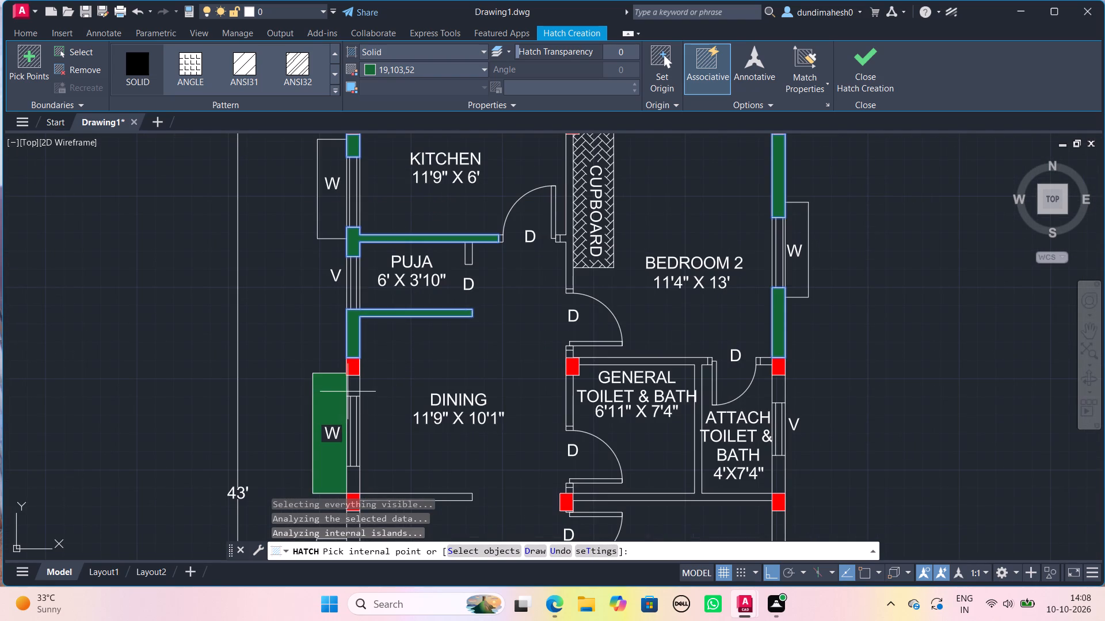
pyautogui.click(353, 392)
pyautogui.scroll(-1, 396, 448)
pyautogui.moveTo(397, 448); pyautogui.dragTo(429, 322, button='middle')
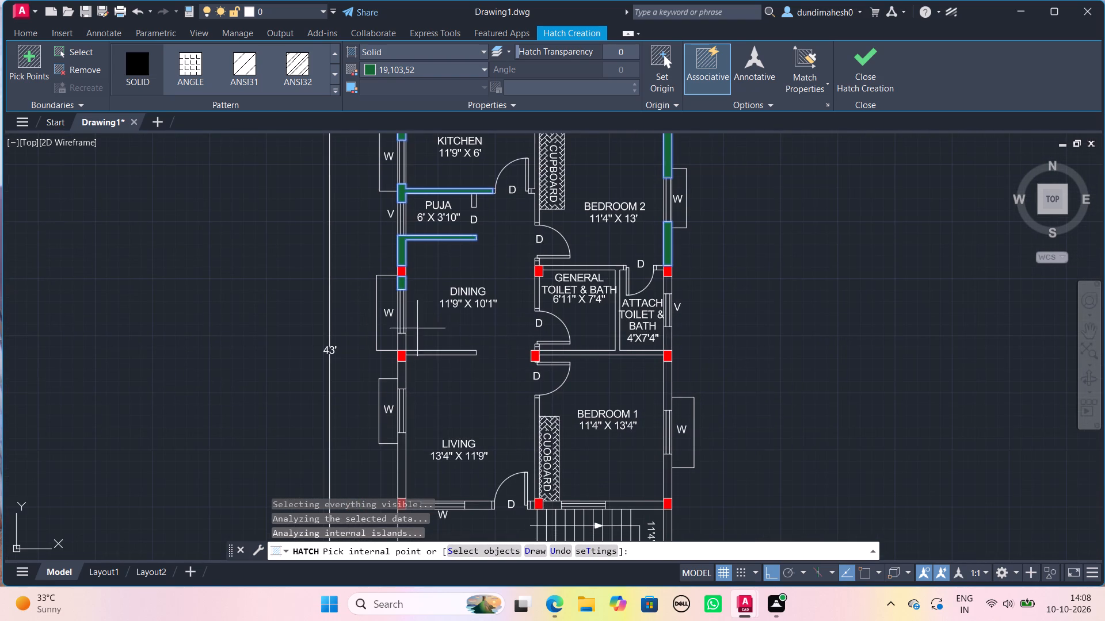
pyautogui.click(404, 337)
pyautogui.click(404, 374)
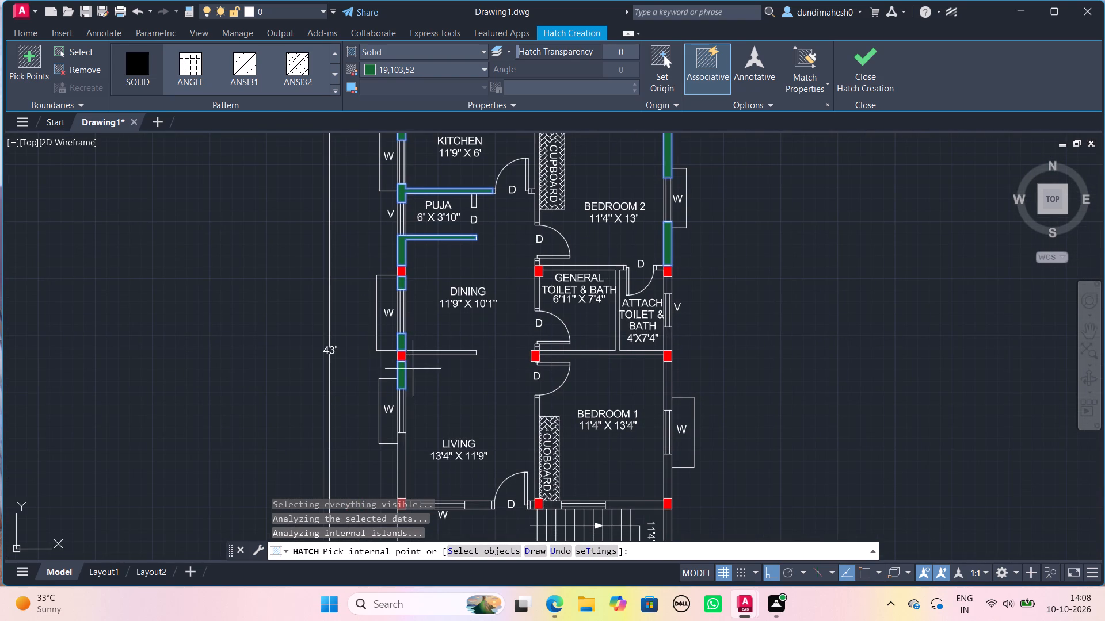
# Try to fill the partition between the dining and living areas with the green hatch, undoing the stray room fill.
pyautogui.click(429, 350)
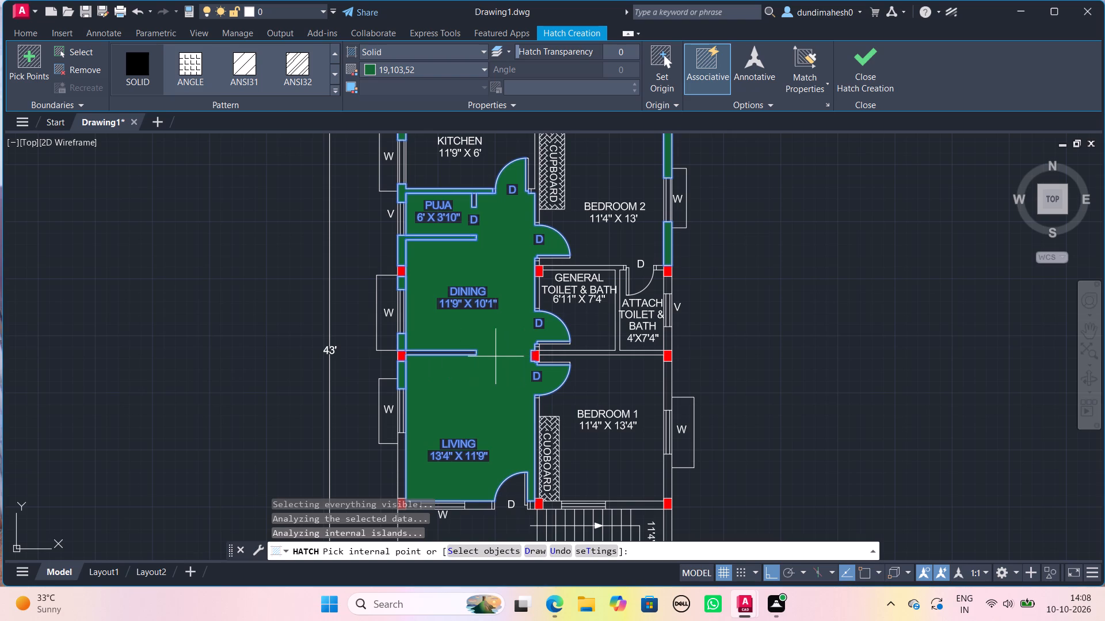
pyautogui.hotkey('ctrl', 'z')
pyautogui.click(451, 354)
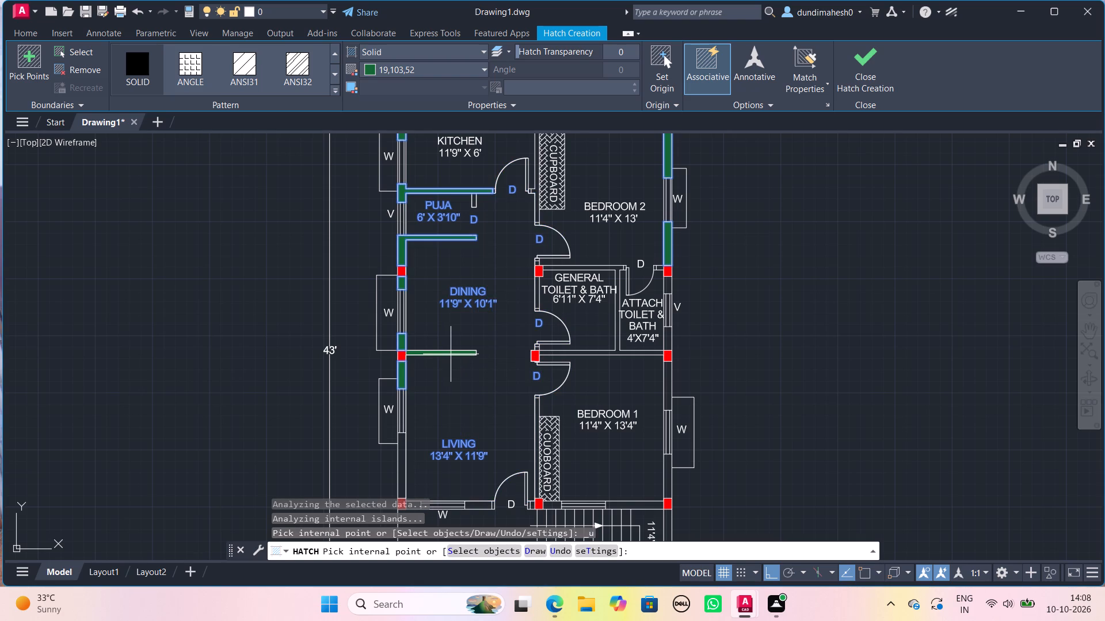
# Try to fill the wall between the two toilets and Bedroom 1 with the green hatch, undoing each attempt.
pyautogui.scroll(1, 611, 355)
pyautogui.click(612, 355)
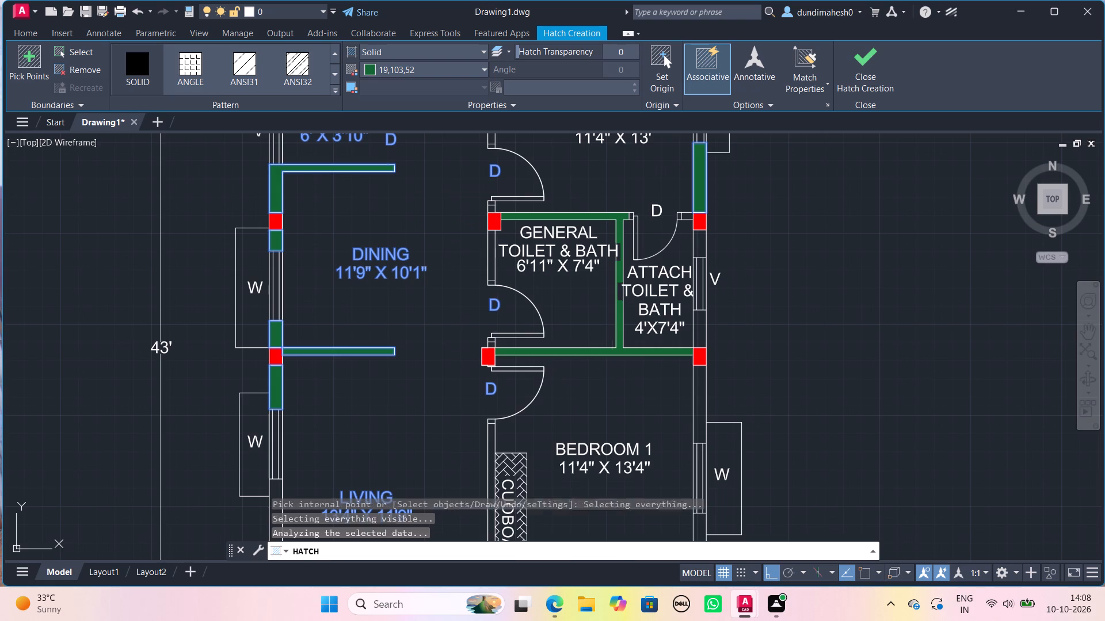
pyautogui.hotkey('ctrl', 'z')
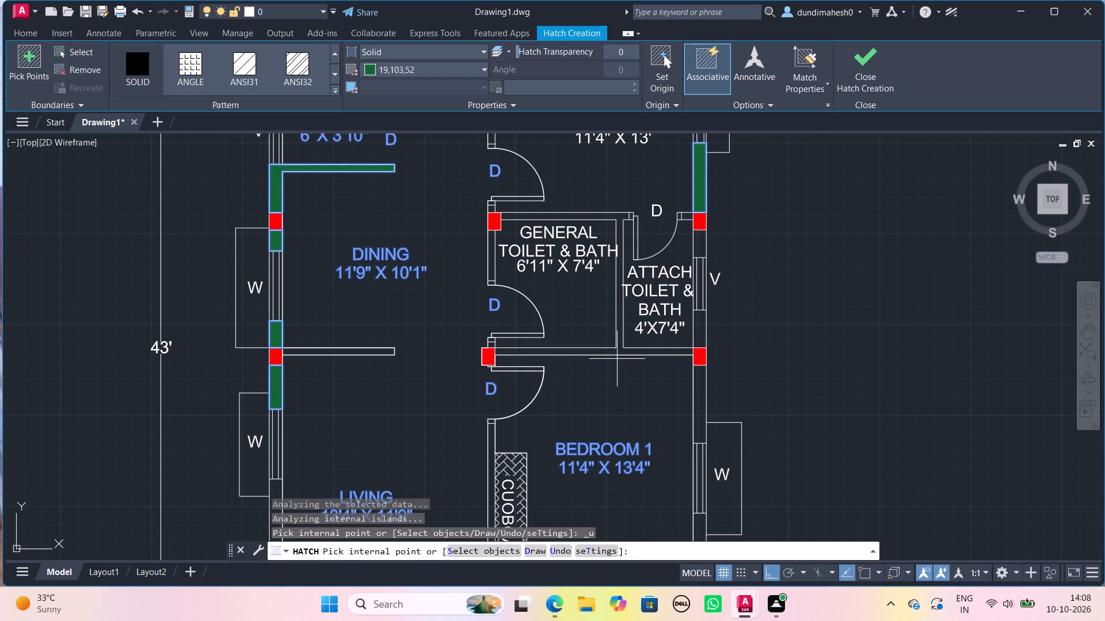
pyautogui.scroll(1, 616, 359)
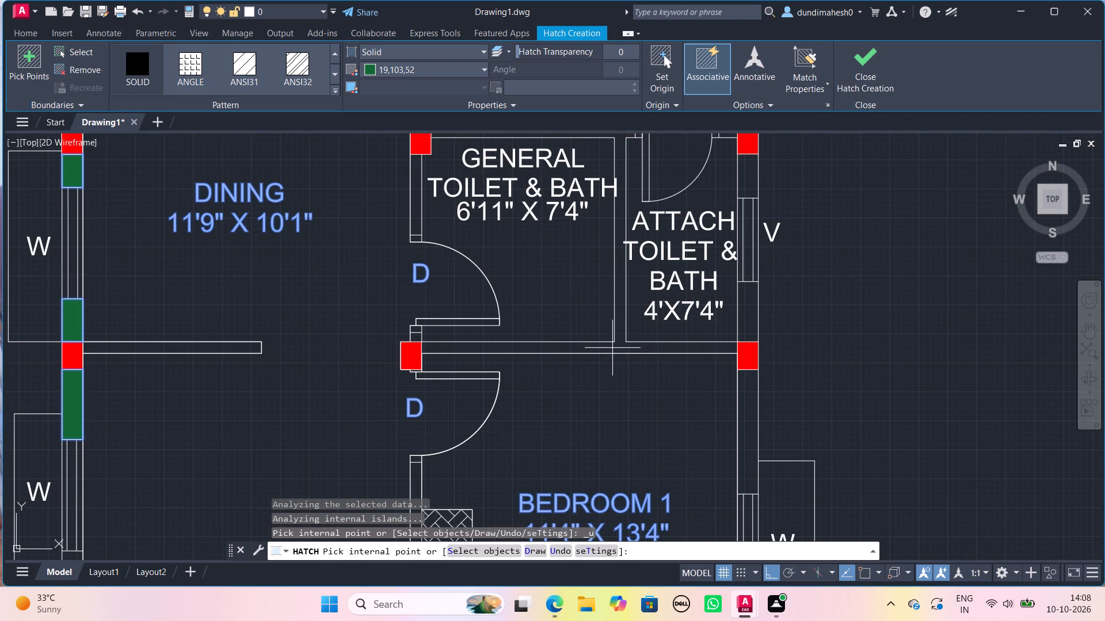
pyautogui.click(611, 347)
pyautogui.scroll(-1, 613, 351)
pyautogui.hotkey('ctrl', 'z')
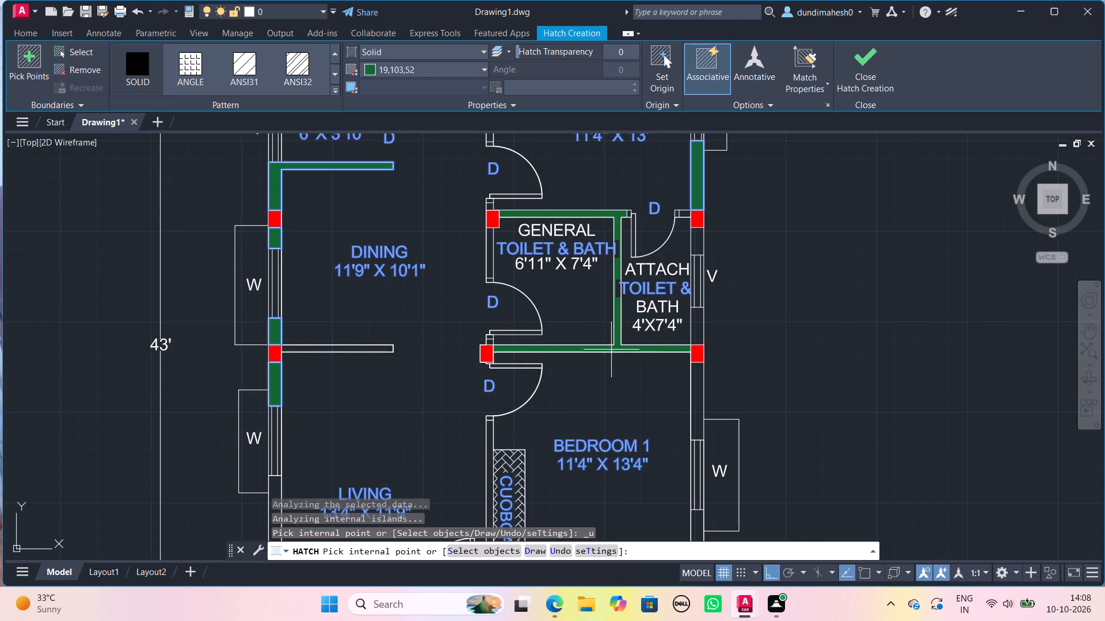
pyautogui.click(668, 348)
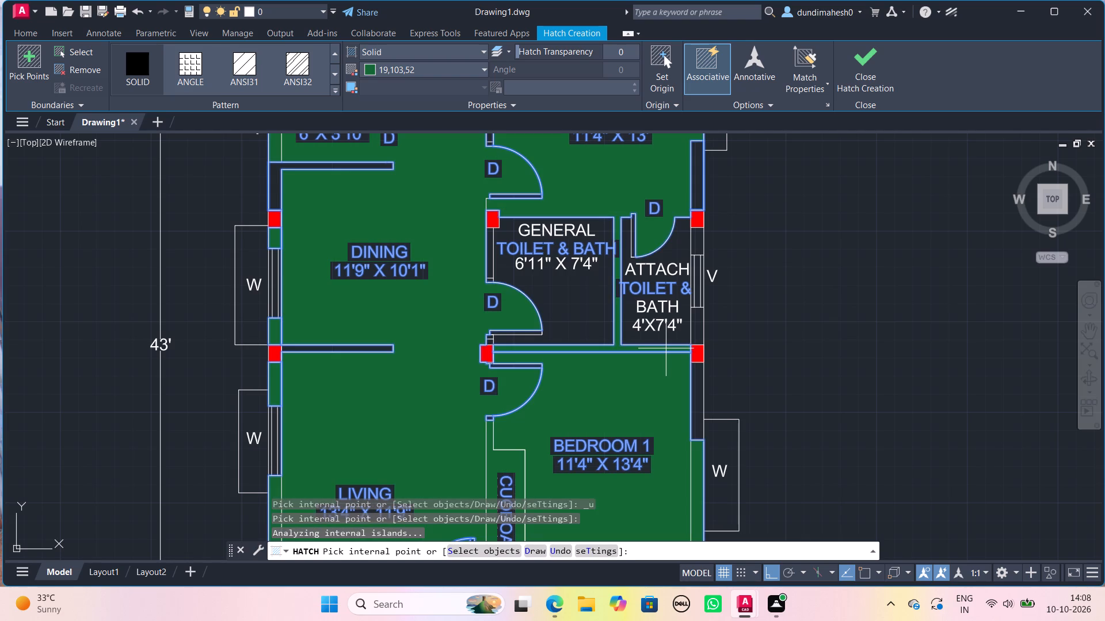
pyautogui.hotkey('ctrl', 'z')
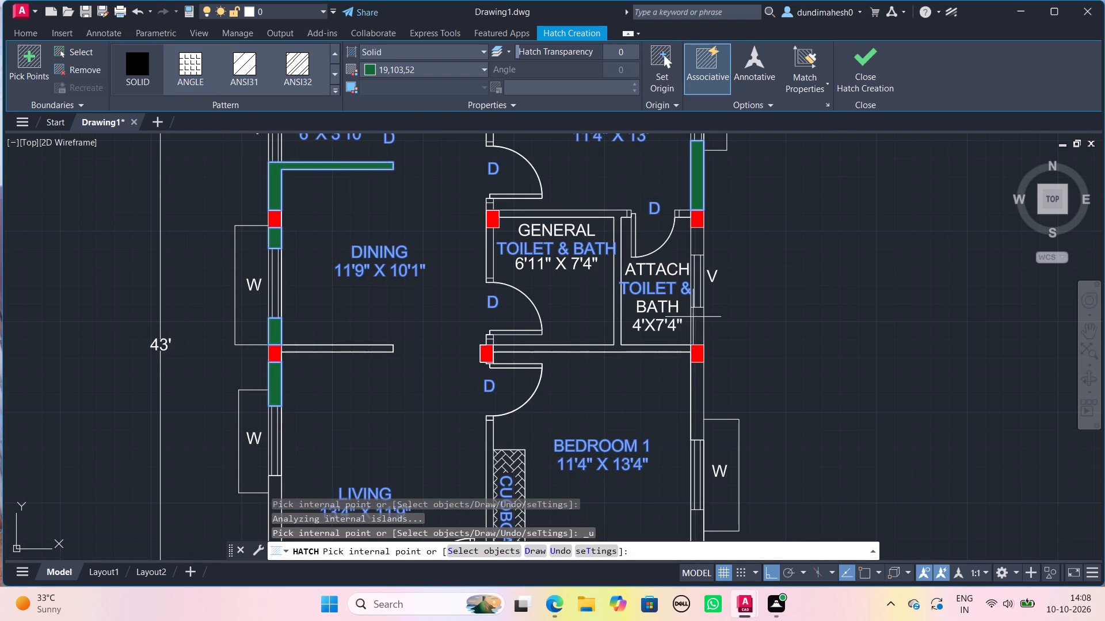
# Fill the attached toilet's right wall segments, the short wall beside its door, and the general toilet's left wall segments around the upper red column.
pyautogui.click(695, 311)
pyautogui.click(697, 252)
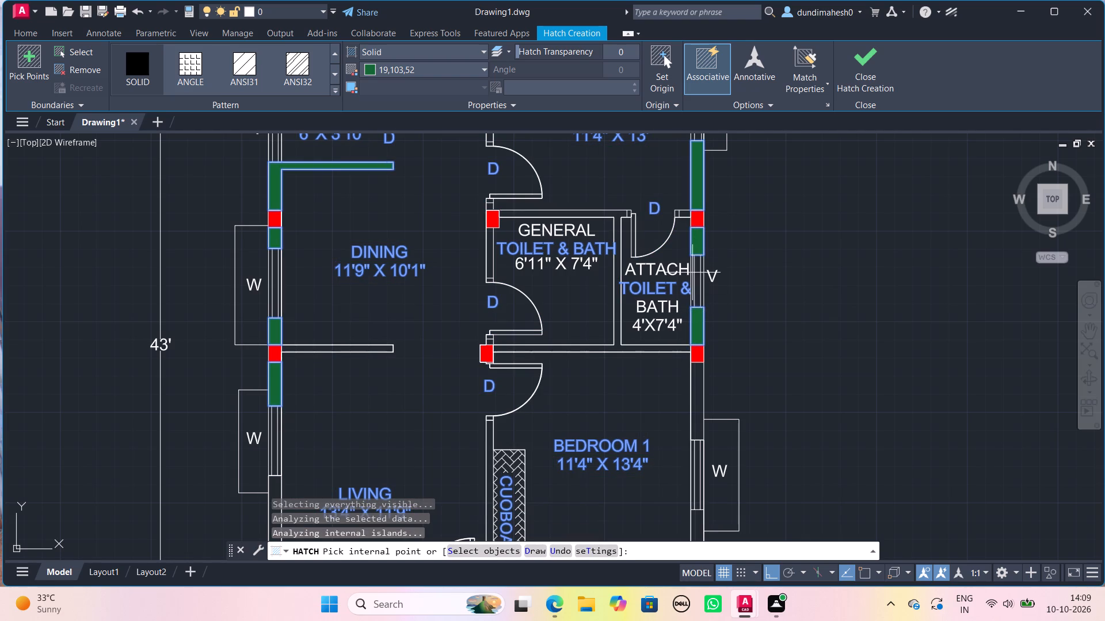
pyautogui.scroll(1, 684, 233)
pyautogui.click(684, 204)
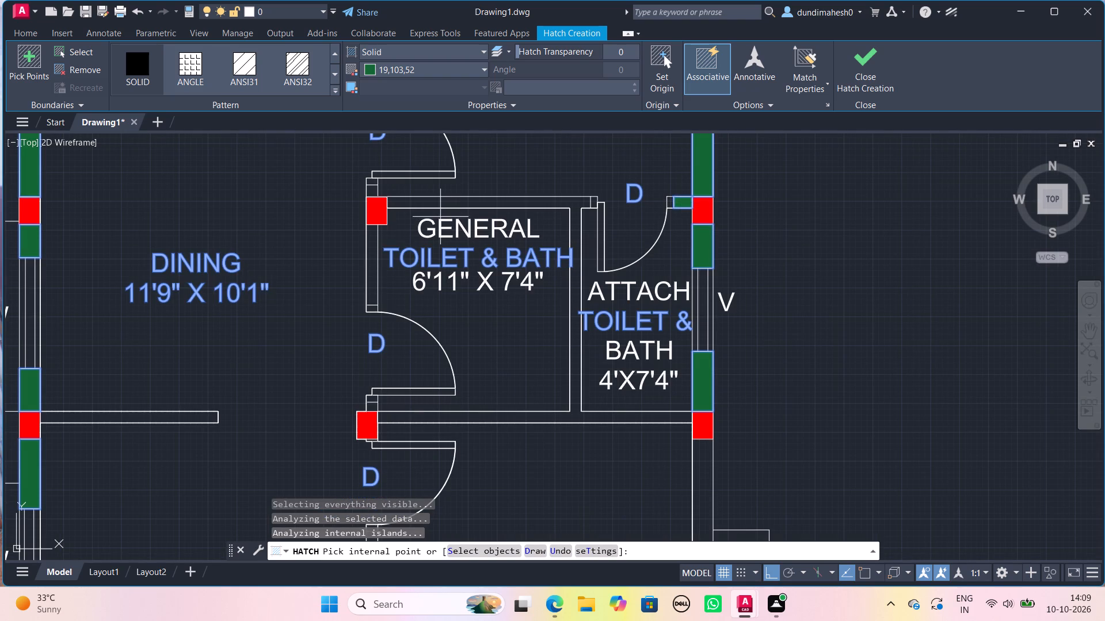
pyautogui.moveTo(430, 223); pyautogui.dragTo(554, 236, button='middle')
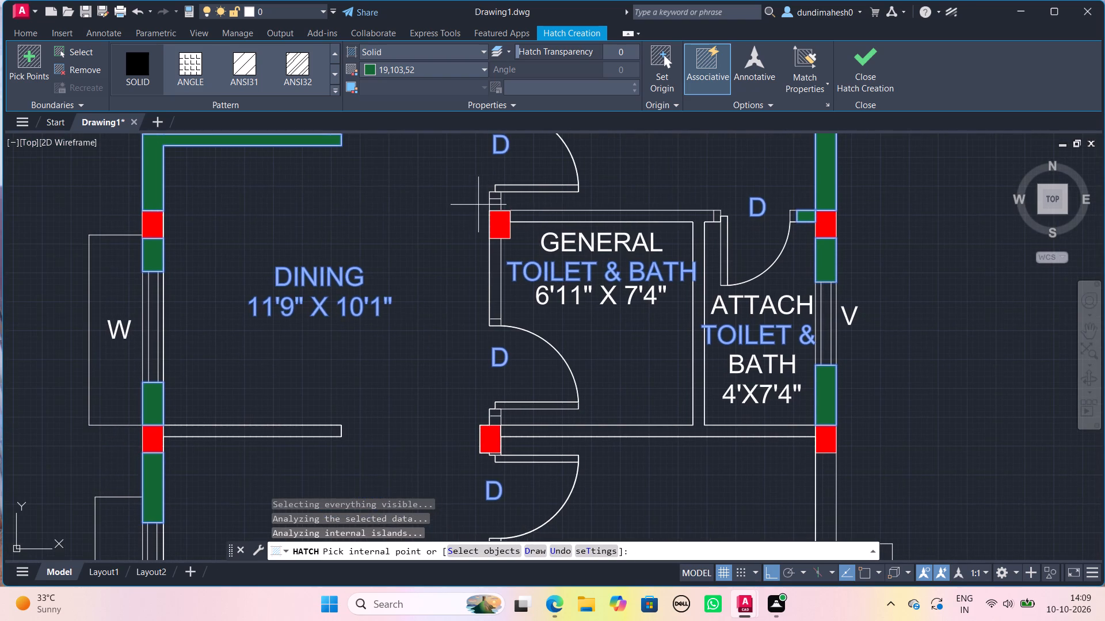
pyautogui.click(494, 205)
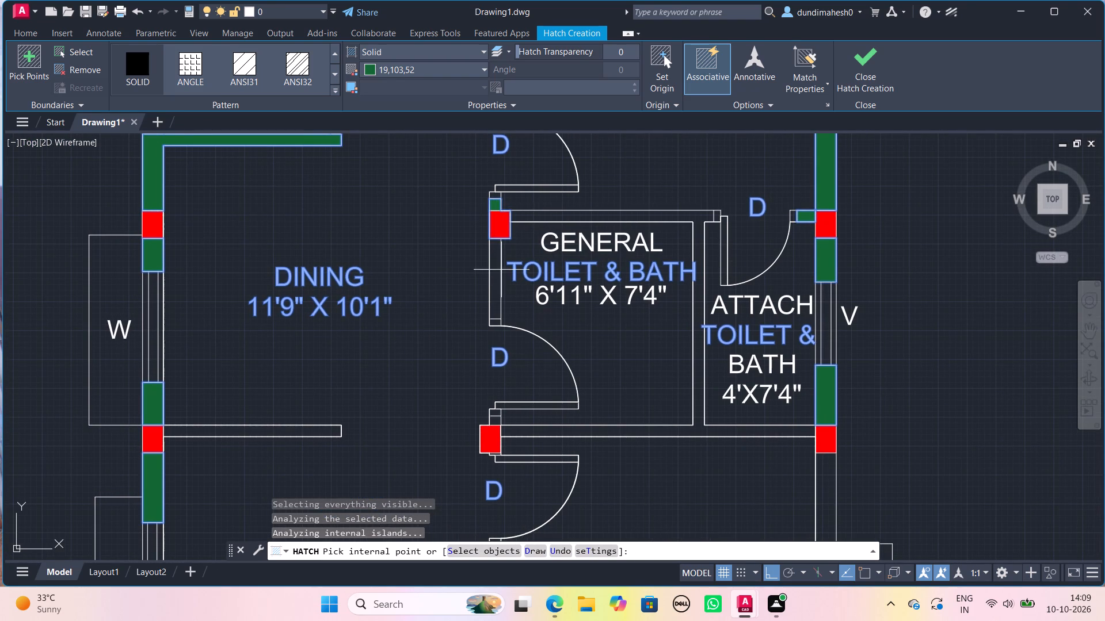
pyautogui.click(495, 270)
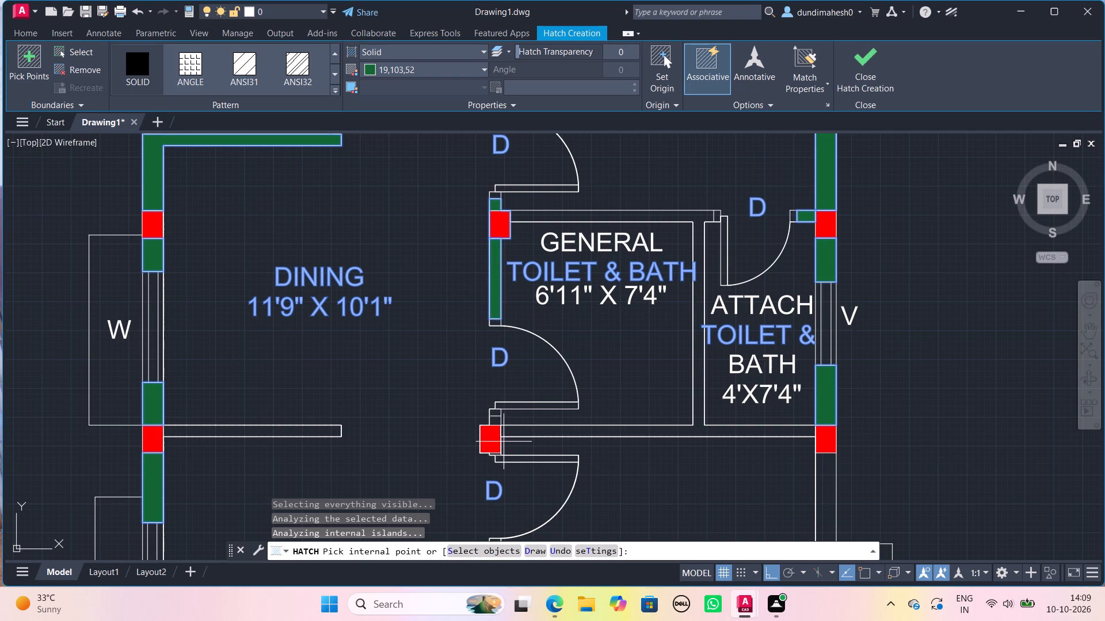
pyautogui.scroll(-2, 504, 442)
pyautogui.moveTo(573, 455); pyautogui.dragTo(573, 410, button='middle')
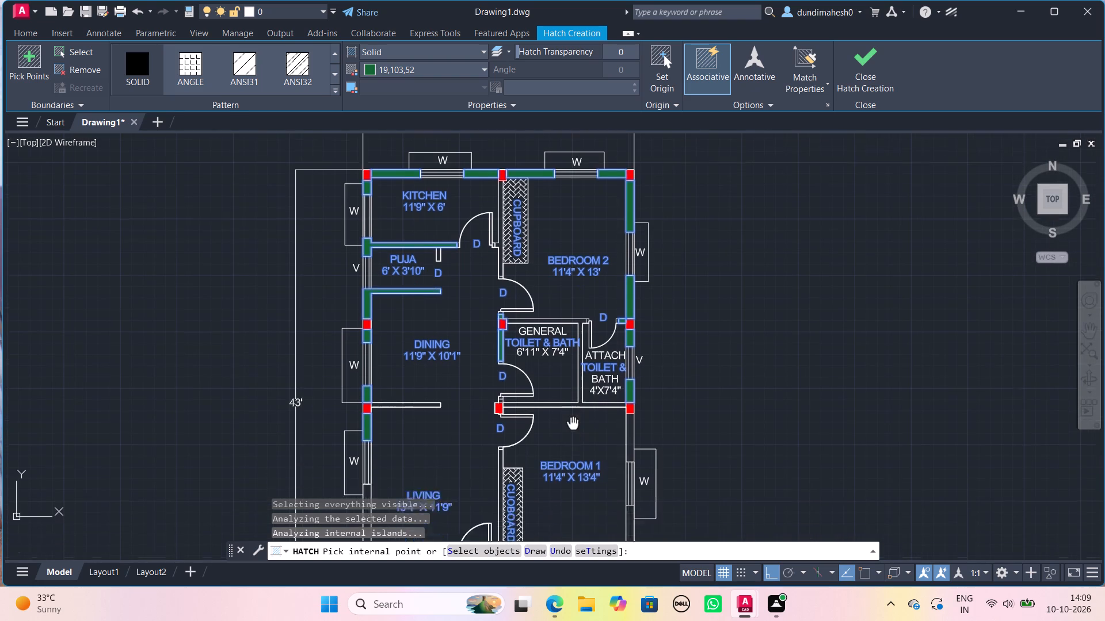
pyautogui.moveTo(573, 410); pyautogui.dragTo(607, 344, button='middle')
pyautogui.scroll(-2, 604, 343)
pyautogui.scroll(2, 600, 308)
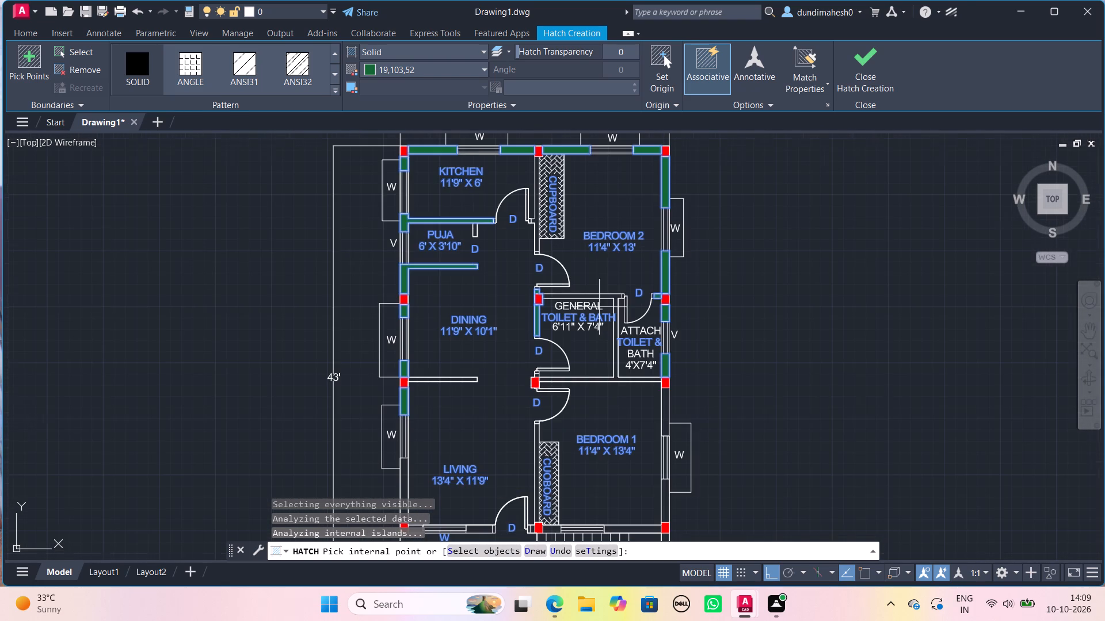
# Fill the partition wall between the dining and living areas with the solid green hatch.
pyautogui.scroll(1, 464, 385)
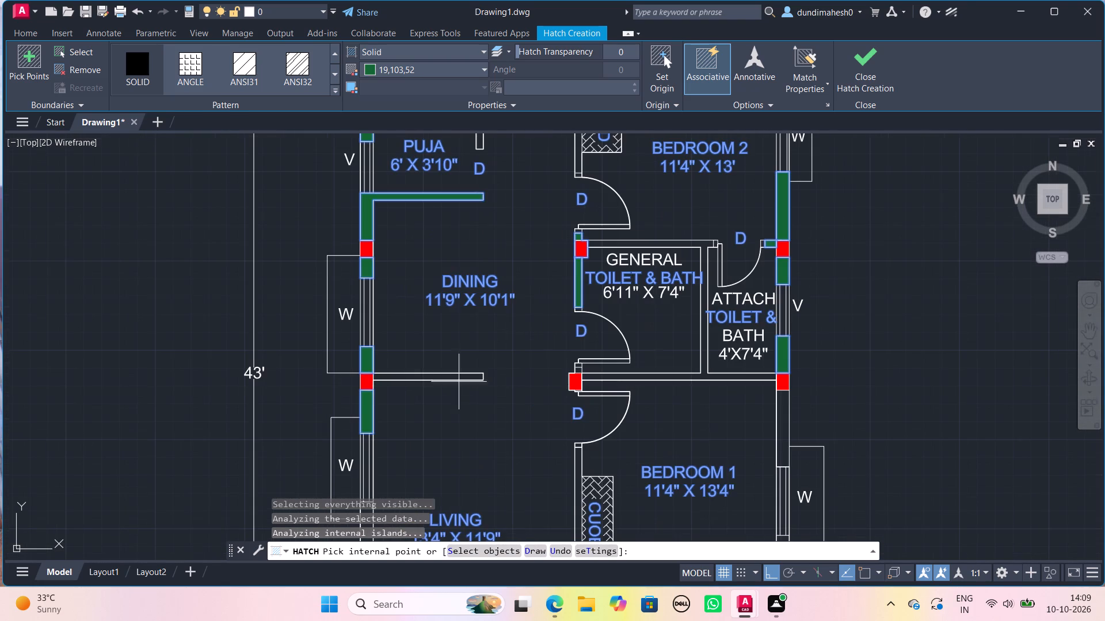
pyautogui.click(452, 380)
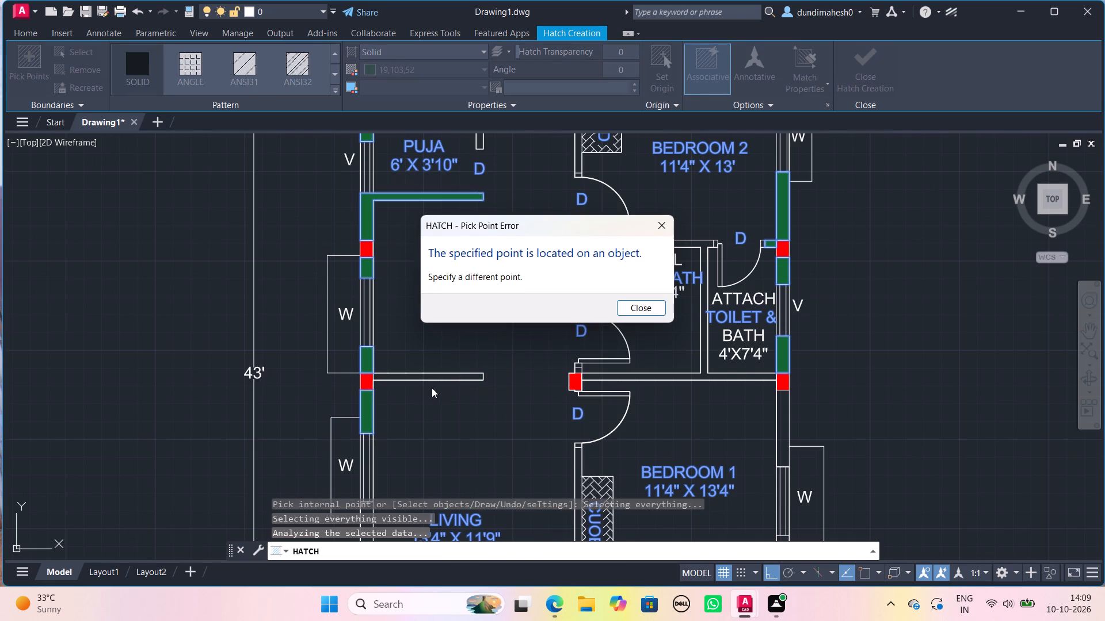
pyautogui.click(432, 377)
pyautogui.click(632, 300)
pyautogui.scroll(1, 496, 367)
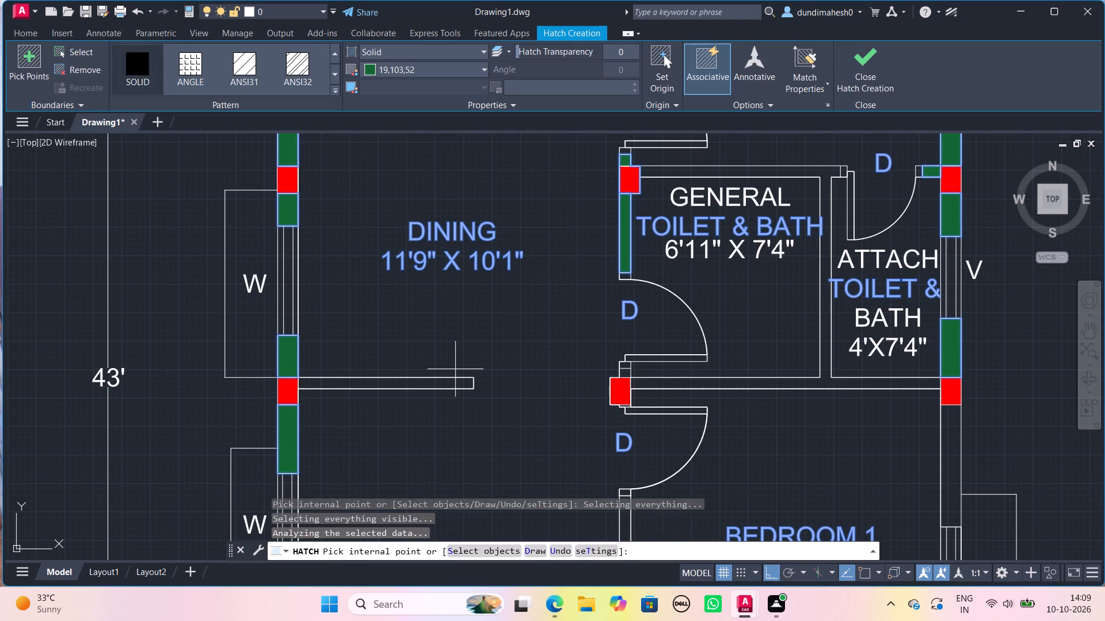
pyautogui.click(462, 385)
# Fill Bedroom 1's outer wall segments above and below its window with the solid green hatch.
pyautogui.scroll(-2, 463, 385)
pyautogui.moveTo(455, 412); pyautogui.dragTo(455, 403, button='middle')
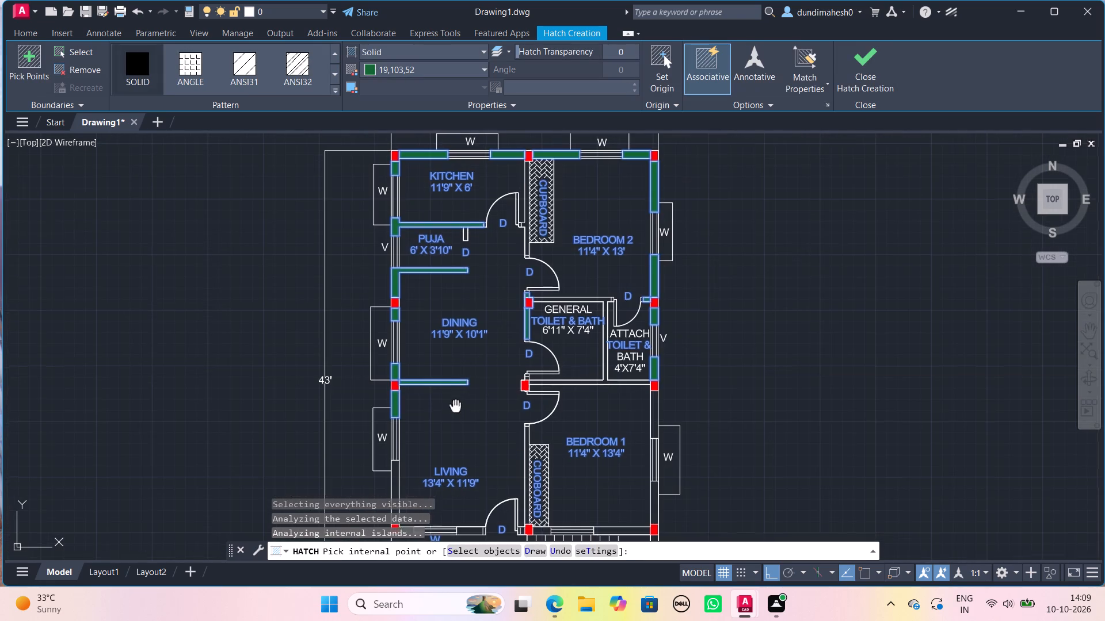
pyautogui.moveTo(455, 403); pyautogui.dragTo(494, 266, button='middle')
pyautogui.click(429, 356)
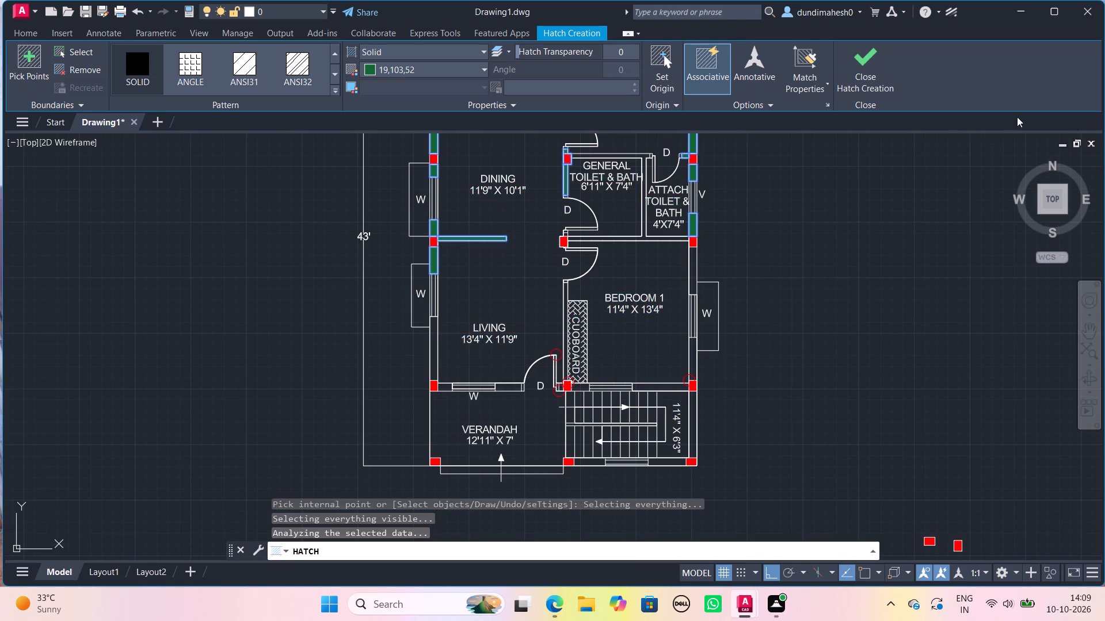
pyautogui.click(701, 329)
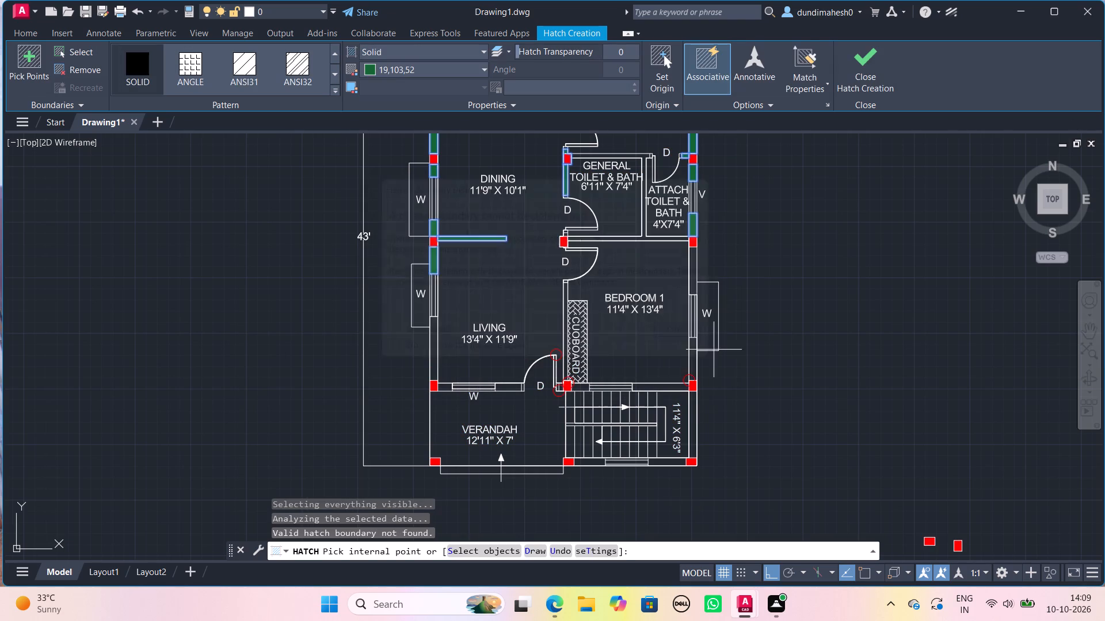
pyautogui.scroll(1, 706, 381)
pyautogui.click(685, 225)
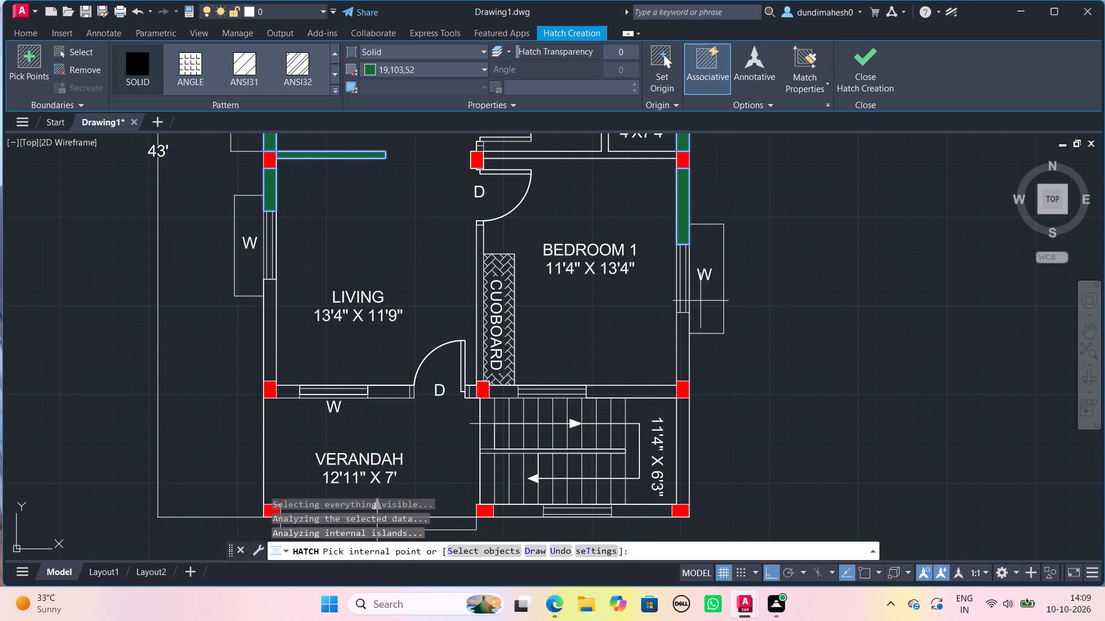
pyautogui.click(681, 338)
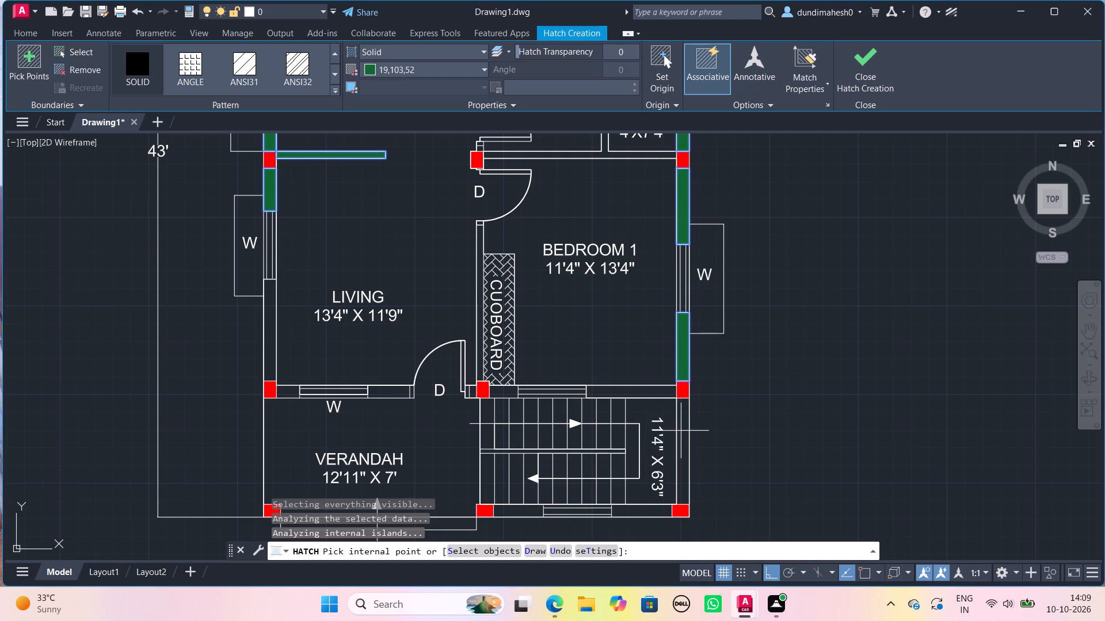
# Fill the staircase's outer right wall and the segments flanking the windows in its top and bottom walls with green hatch.
pyautogui.click(681, 432)
pyautogui.click(621, 392)
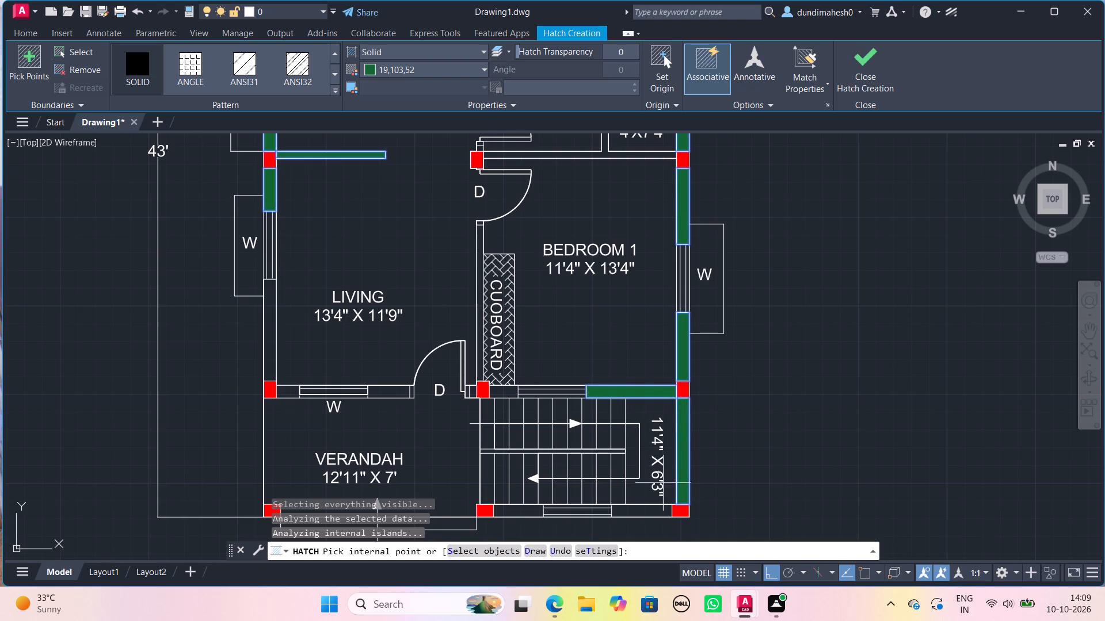
pyautogui.click(642, 512)
pyautogui.click(534, 511)
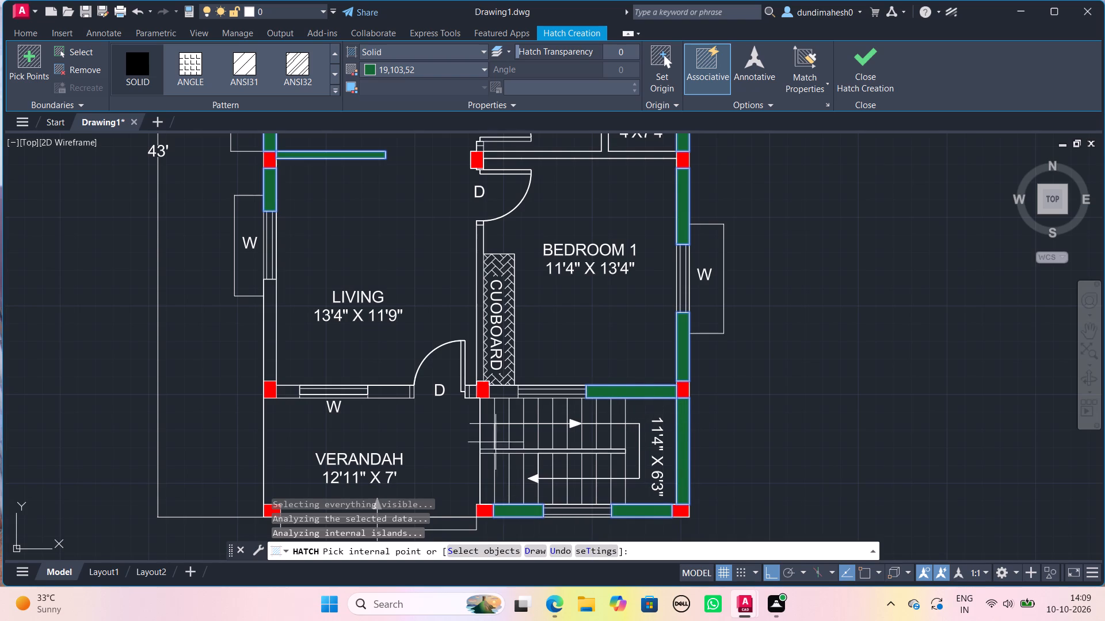
pyautogui.click(504, 394)
# Fill the wall behind Bedroom 1's cupboard, the living–verandah wall segments around the window, and the living's left wall below its window.
pyautogui.click(481, 358)
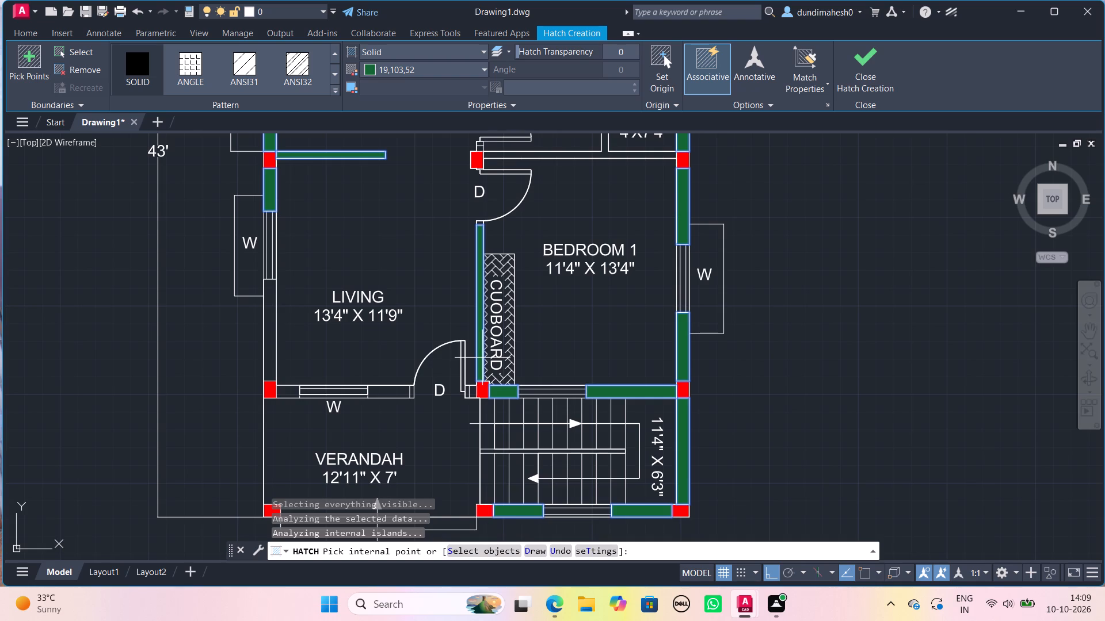
pyautogui.click(404, 395)
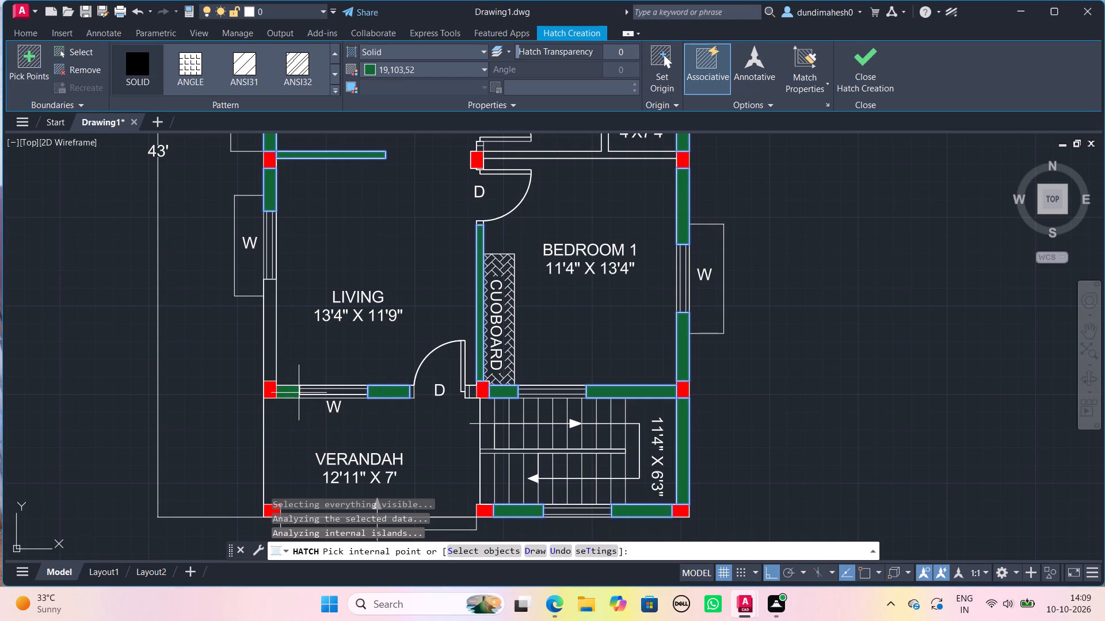
pyautogui.click(299, 393)
pyautogui.click(269, 372)
pyautogui.scroll(-2, 344, 335)
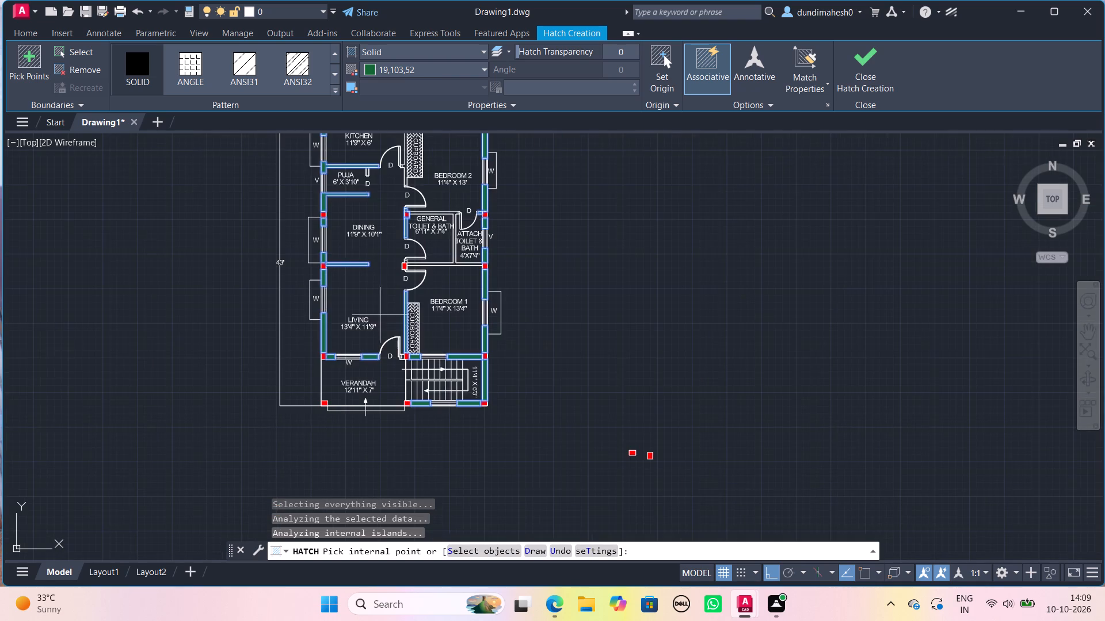
pyautogui.scroll(1, 424, 254)
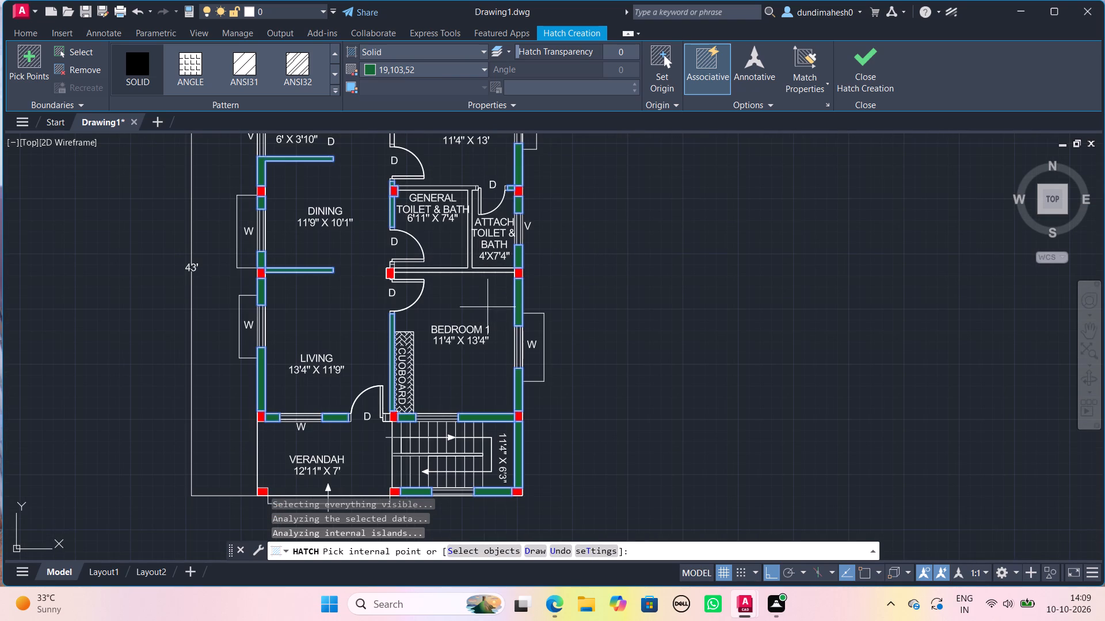
pyautogui.press('Escape')
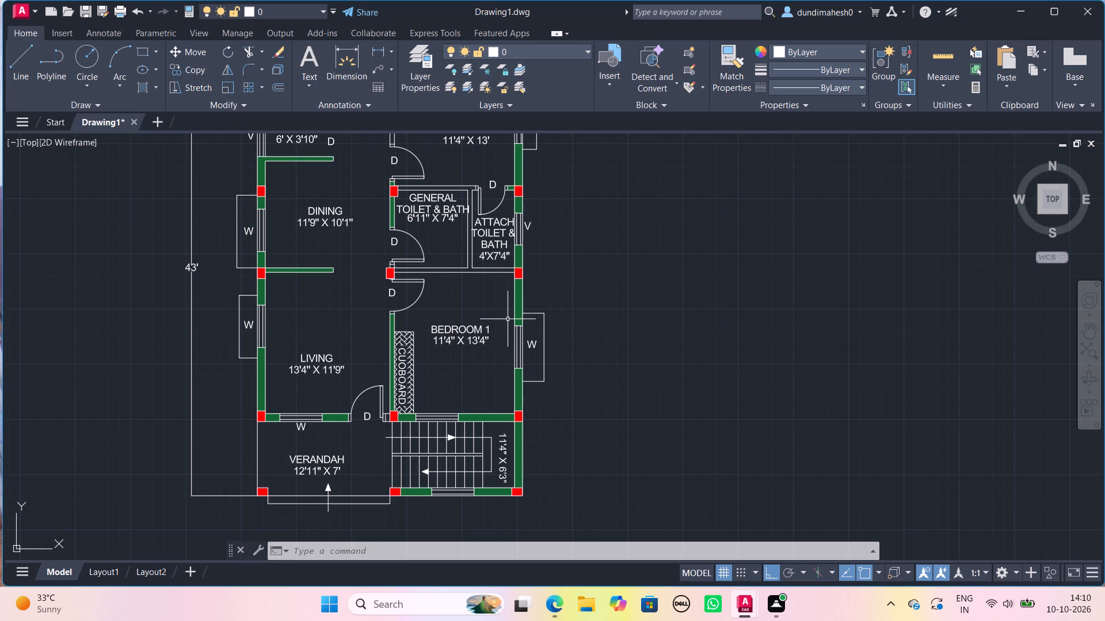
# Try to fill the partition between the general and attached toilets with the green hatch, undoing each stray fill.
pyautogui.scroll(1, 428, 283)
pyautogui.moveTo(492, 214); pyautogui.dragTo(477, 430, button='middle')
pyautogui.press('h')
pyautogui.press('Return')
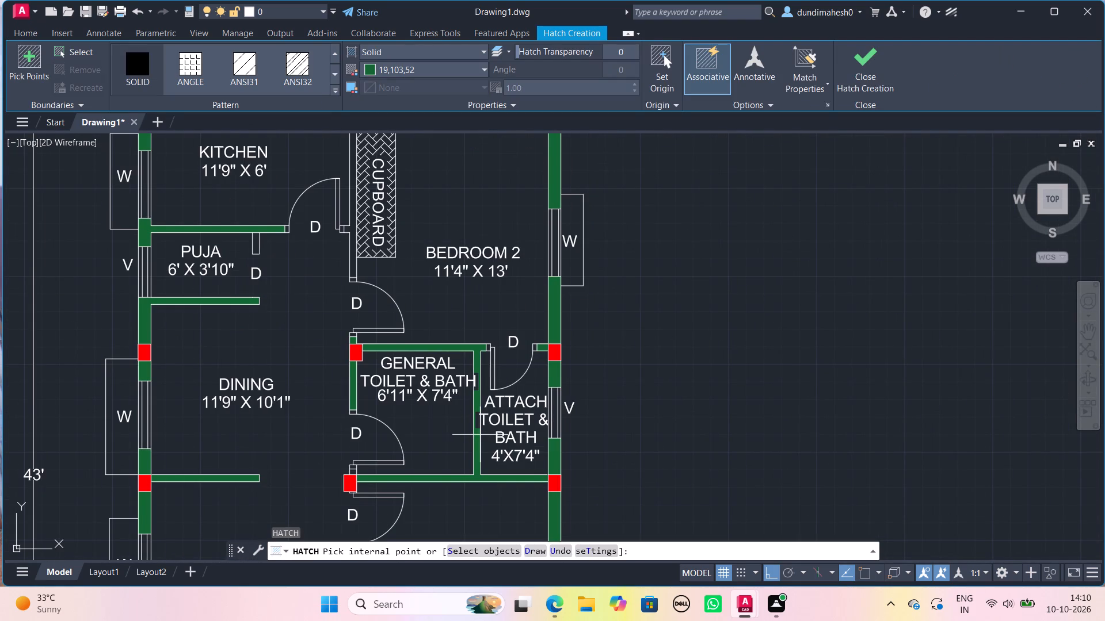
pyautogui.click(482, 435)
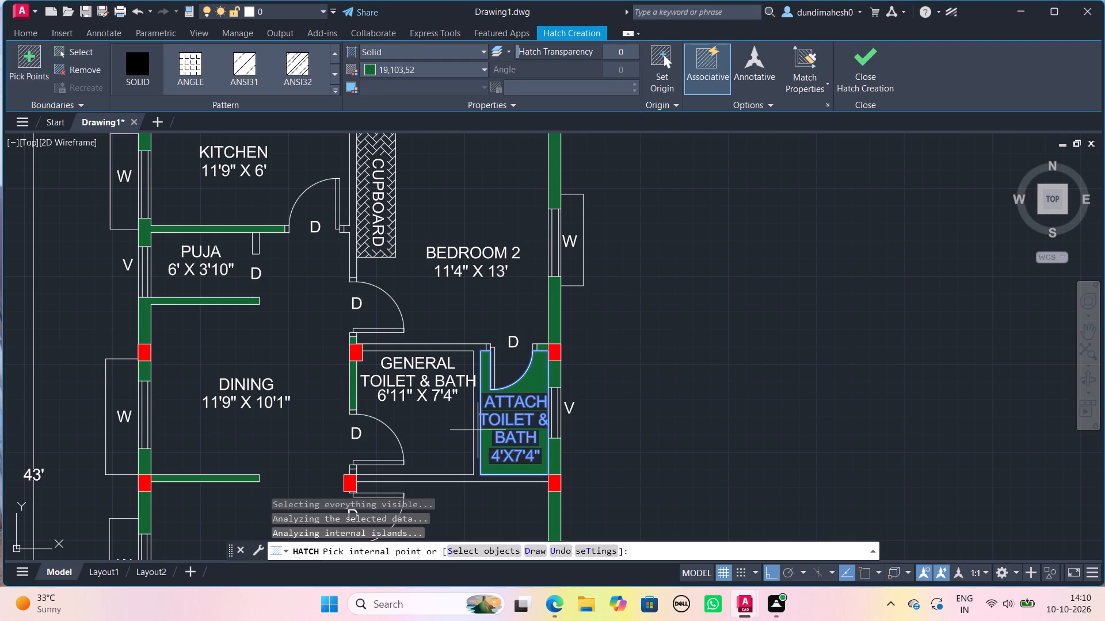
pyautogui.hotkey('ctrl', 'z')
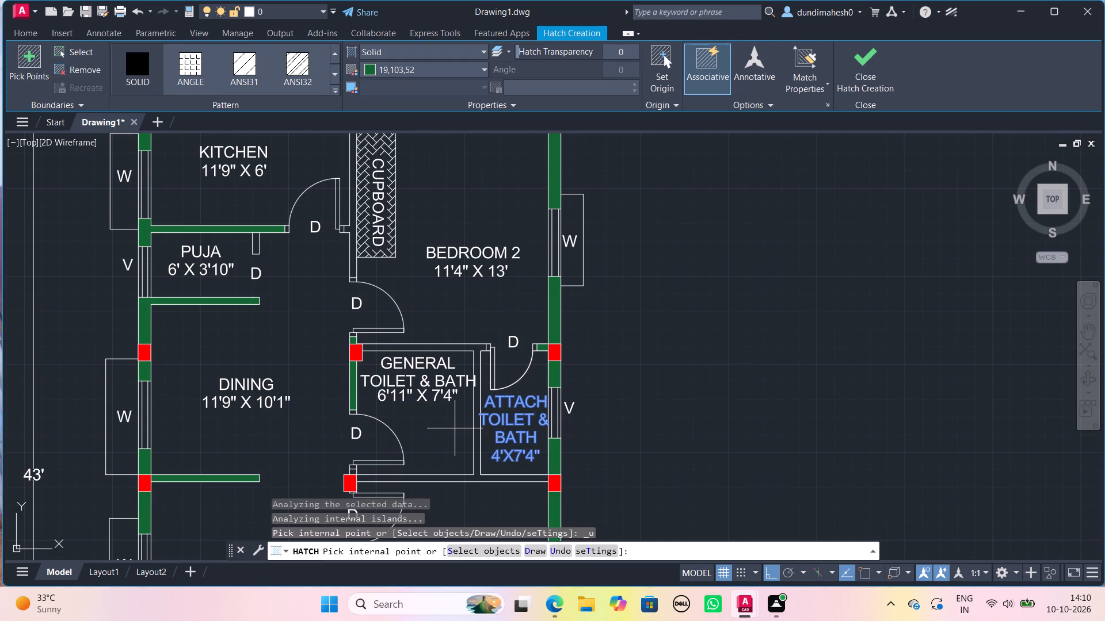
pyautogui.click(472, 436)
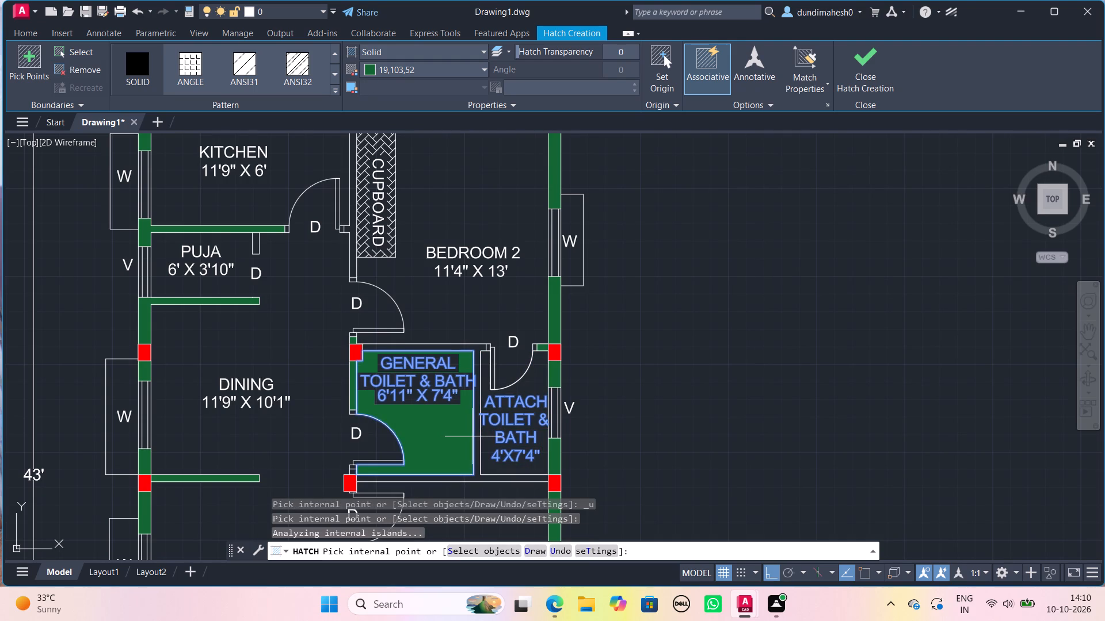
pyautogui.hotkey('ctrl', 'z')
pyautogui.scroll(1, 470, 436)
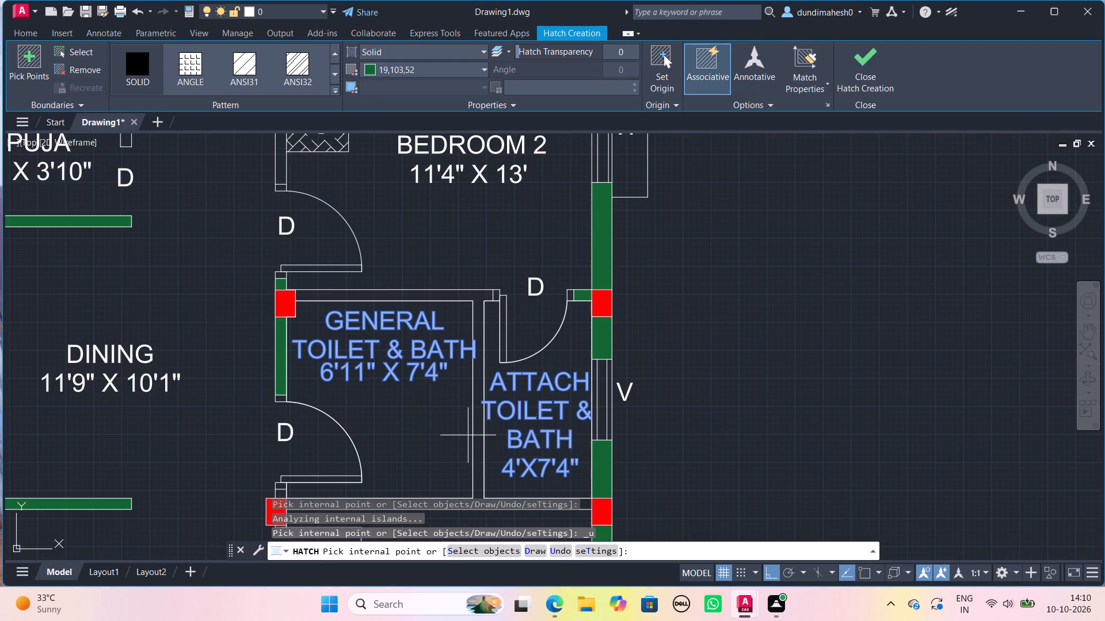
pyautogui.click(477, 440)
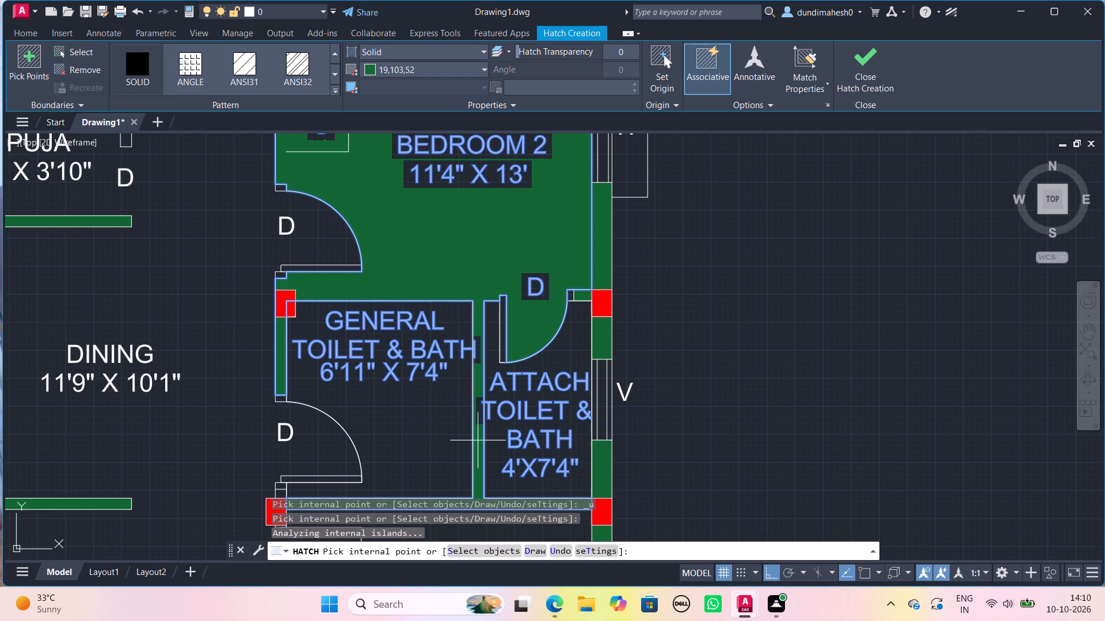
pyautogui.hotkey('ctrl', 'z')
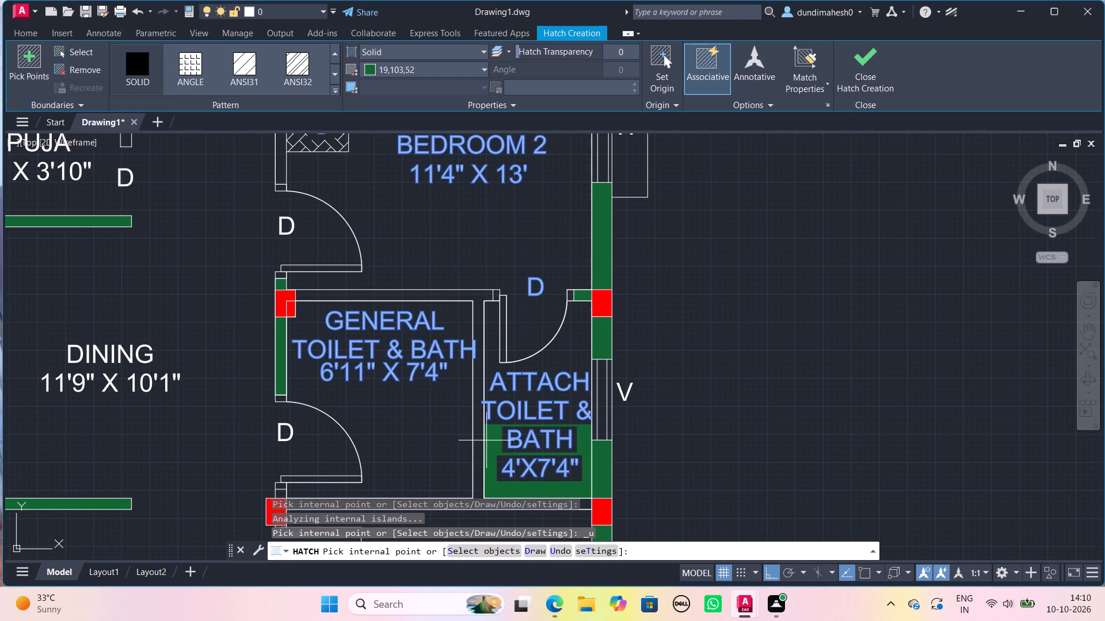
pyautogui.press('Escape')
# Draw a short line across the top end of the partition between the two toilets to close it off.
pyautogui.press('l')
pyautogui.press('Return')
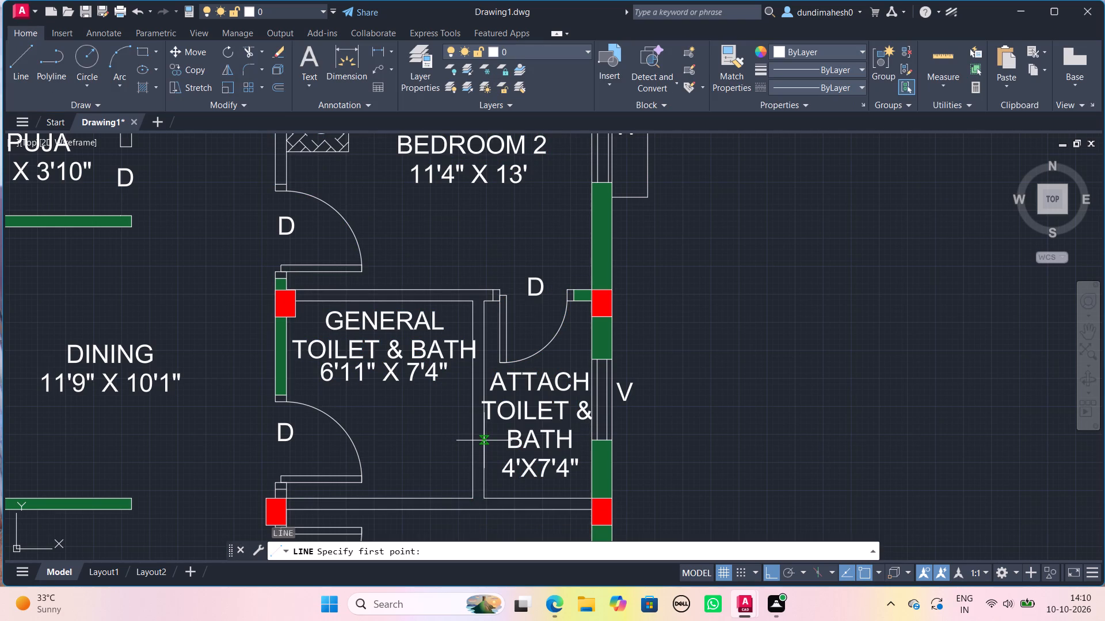
pyautogui.scroll(1, 479, 309)
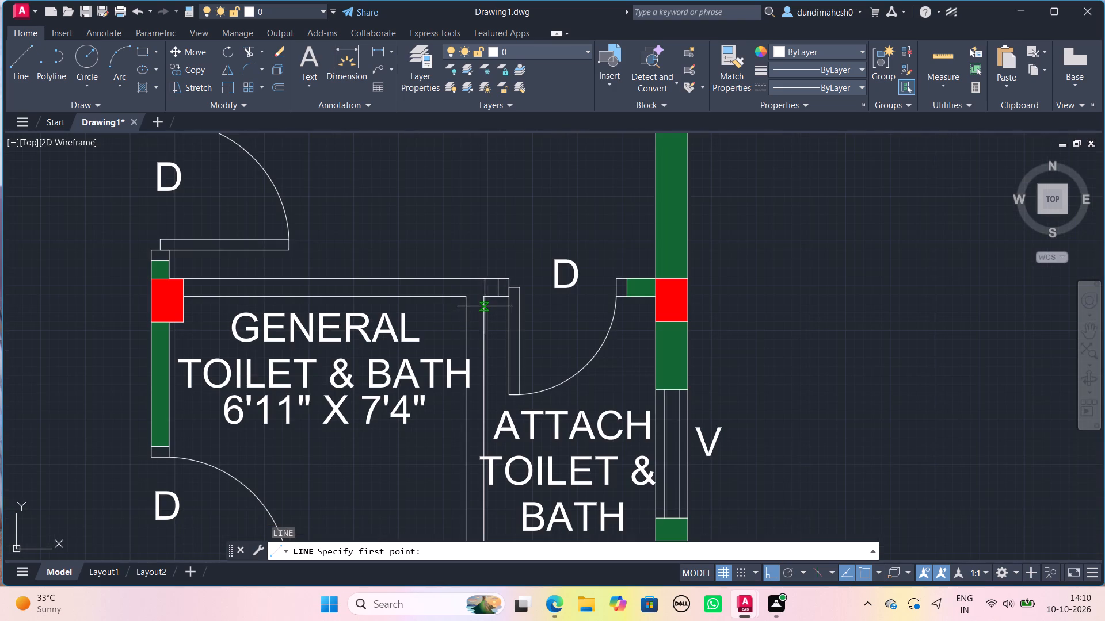
pyautogui.click(486, 297)
pyautogui.click(469, 297)
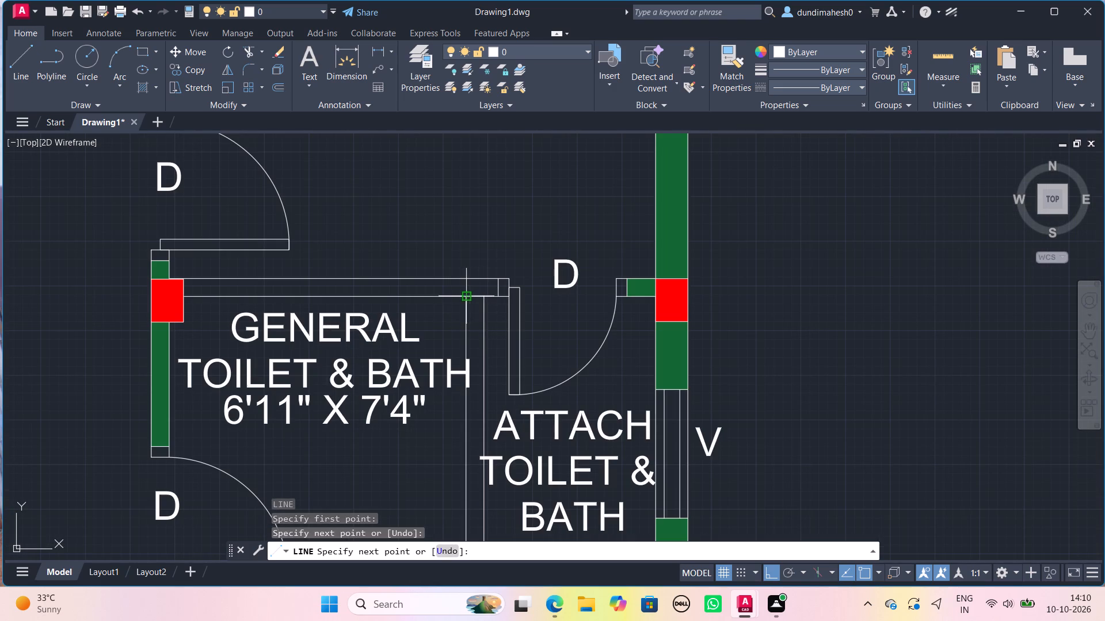
pyautogui.press('space')
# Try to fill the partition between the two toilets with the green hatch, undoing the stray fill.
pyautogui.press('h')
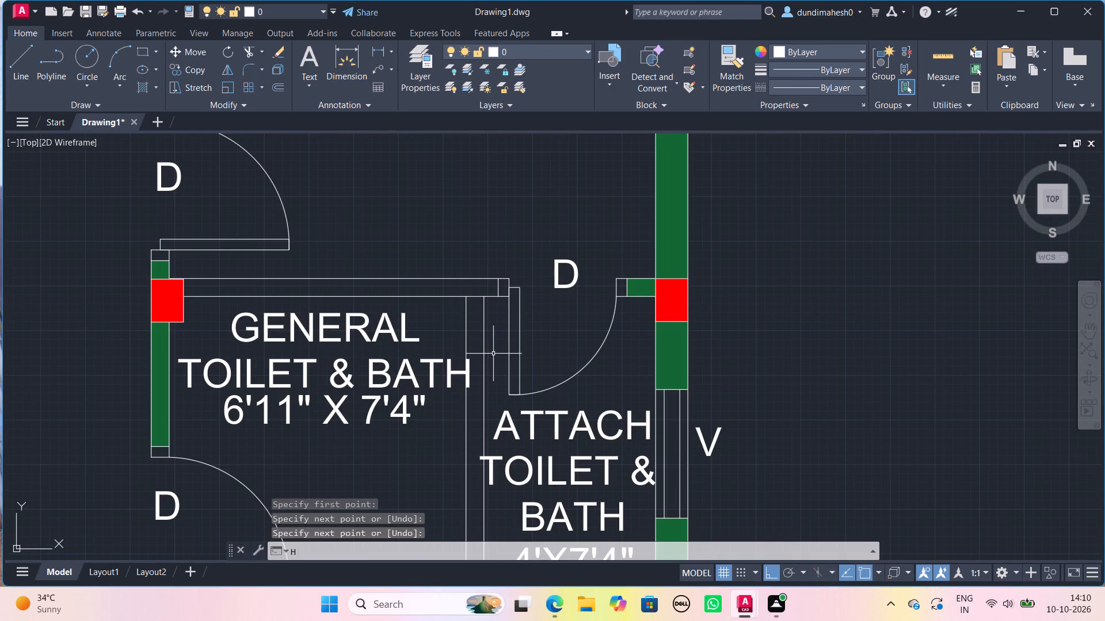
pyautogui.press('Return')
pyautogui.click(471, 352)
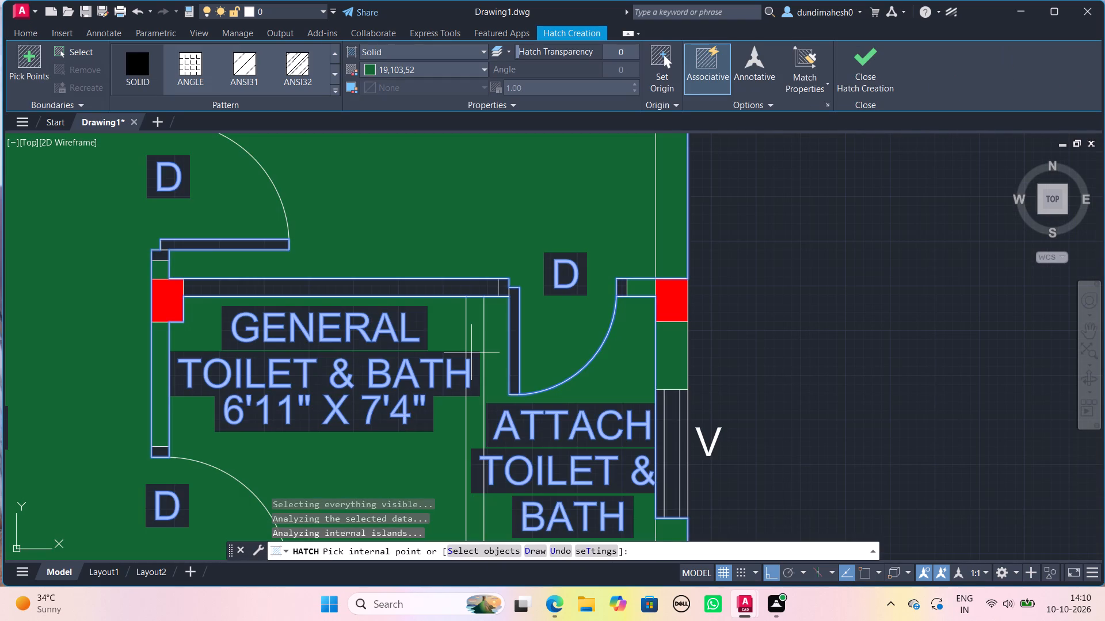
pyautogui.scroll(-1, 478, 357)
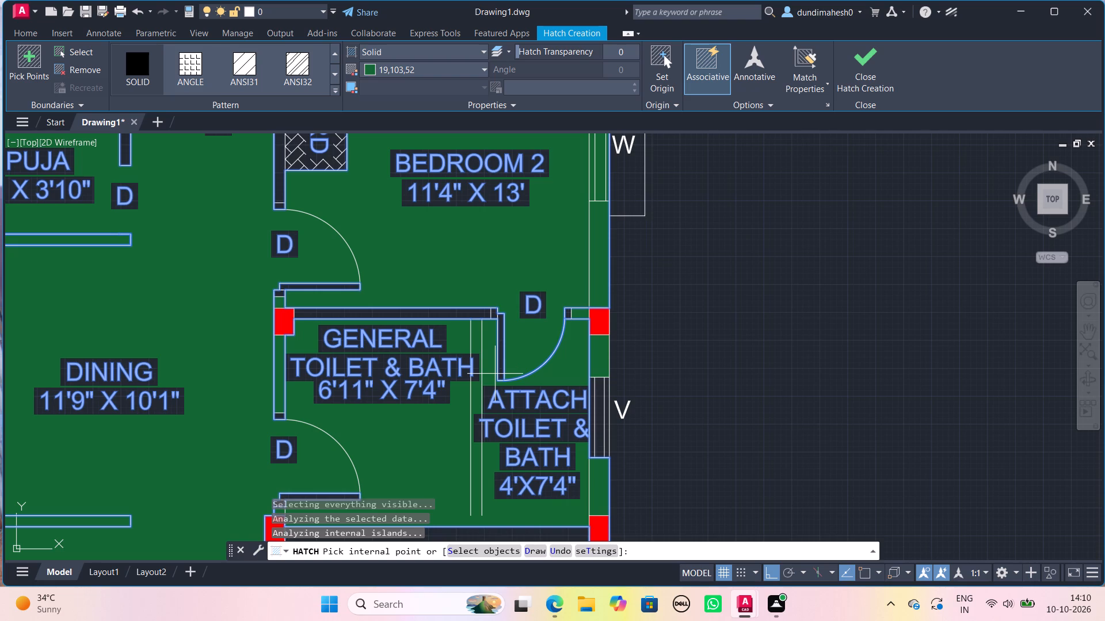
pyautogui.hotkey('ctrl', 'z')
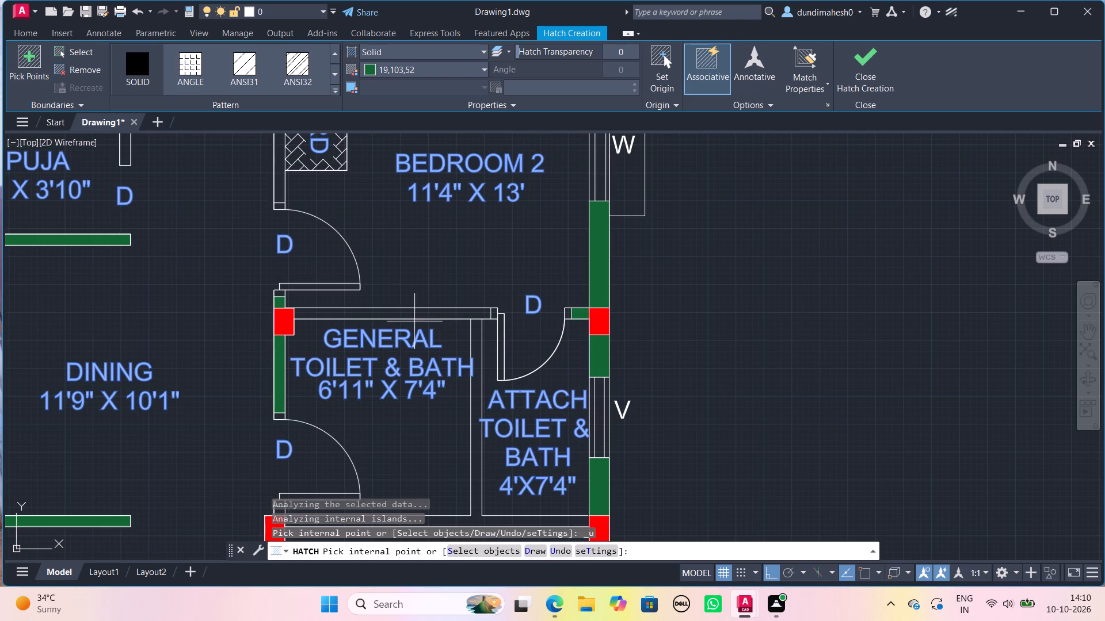
# Fill the wall between Bedroom 2 and the general toilet with the solid green hatch.
pyautogui.click(420, 316)
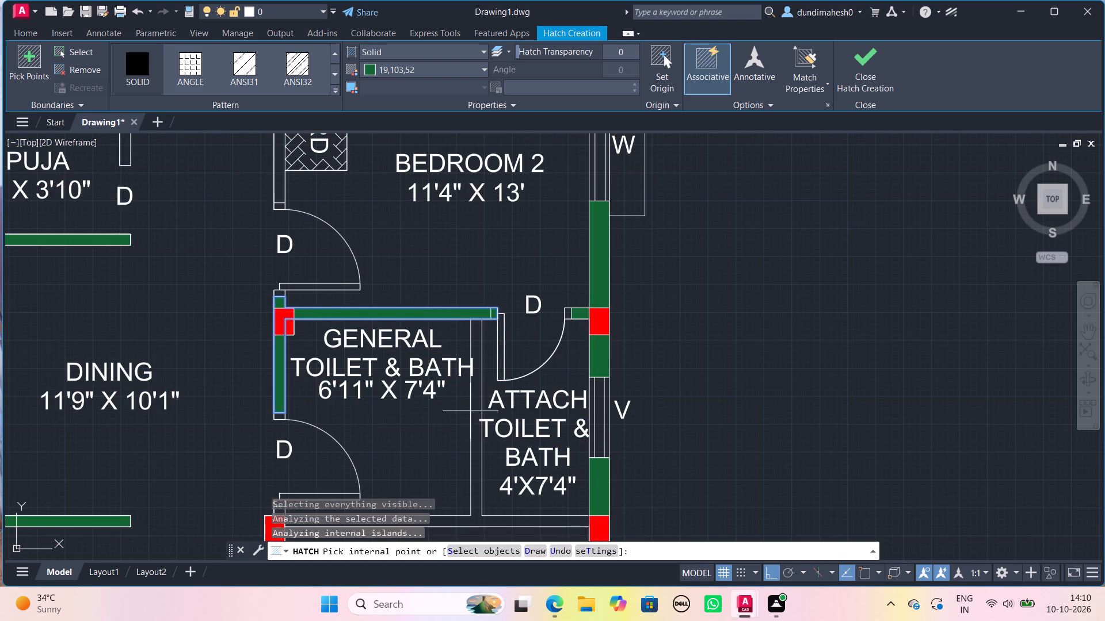
pyautogui.moveTo(473, 413); pyautogui.dragTo(501, 341, button='middle')
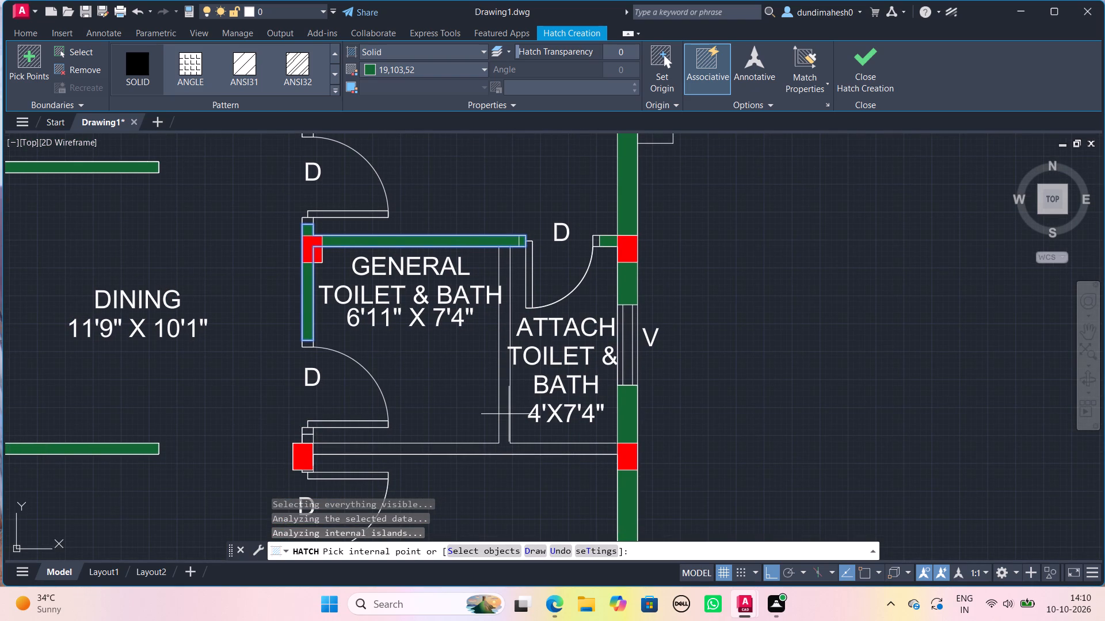
pyautogui.press('Escape')
# Draw a short line across the lower end of the partition between the two toilets to close it off.
pyautogui.press('l')
pyautogui.press('Return')
pyautogui.scroll(1, 506, 415)
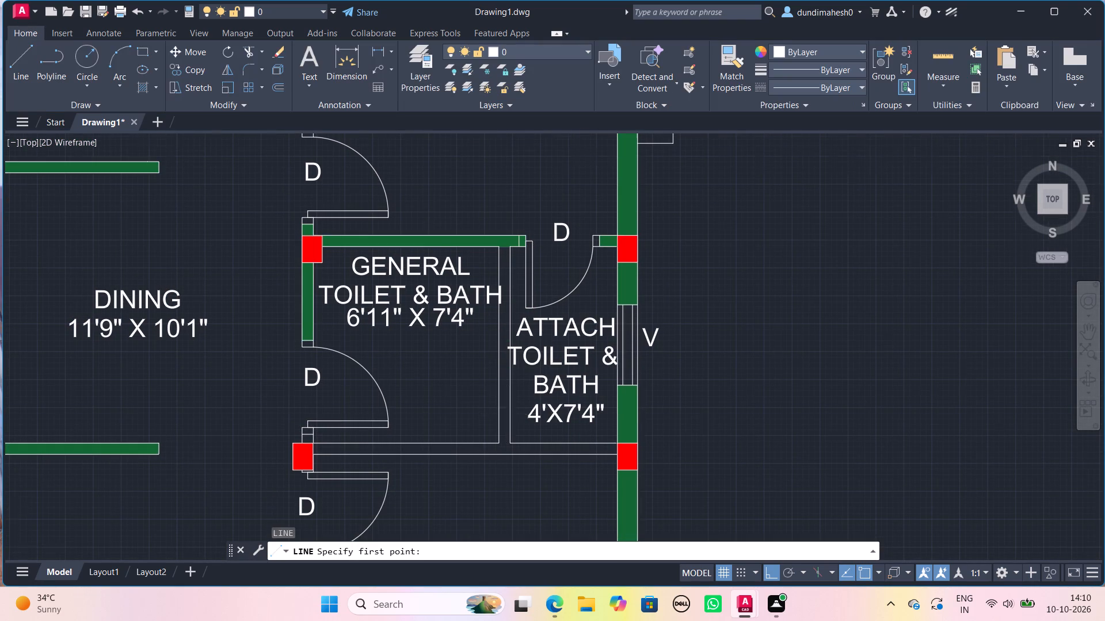
pyautogui.scroll(1, 506, 415)
pyautogui.moveTo(506, 488); pyautogui.dragTo(498, 488)
pyautogui.click(479, 488)
pyautogui.scroll(-1, 480, 491)
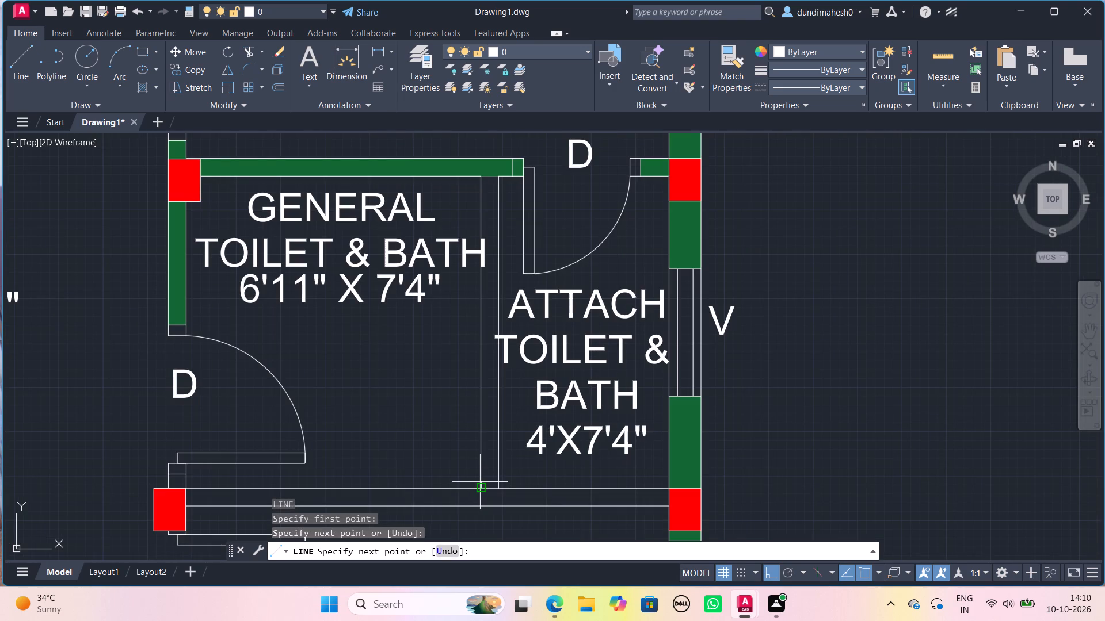
pyautogui.press('space')
# Fill the partition between the two toilets and the wall separating the toilets from Bedroom 1 with the solid green hatch.
pyautogui.press('h')
pyautogui.press('Return')
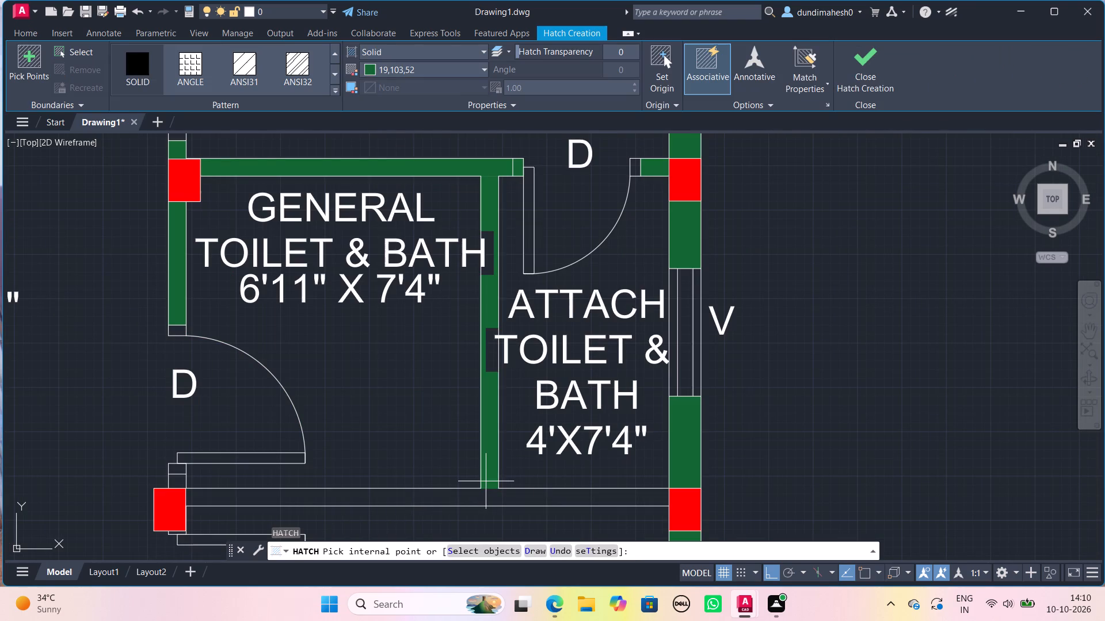
pyautogui.click(486, 481)
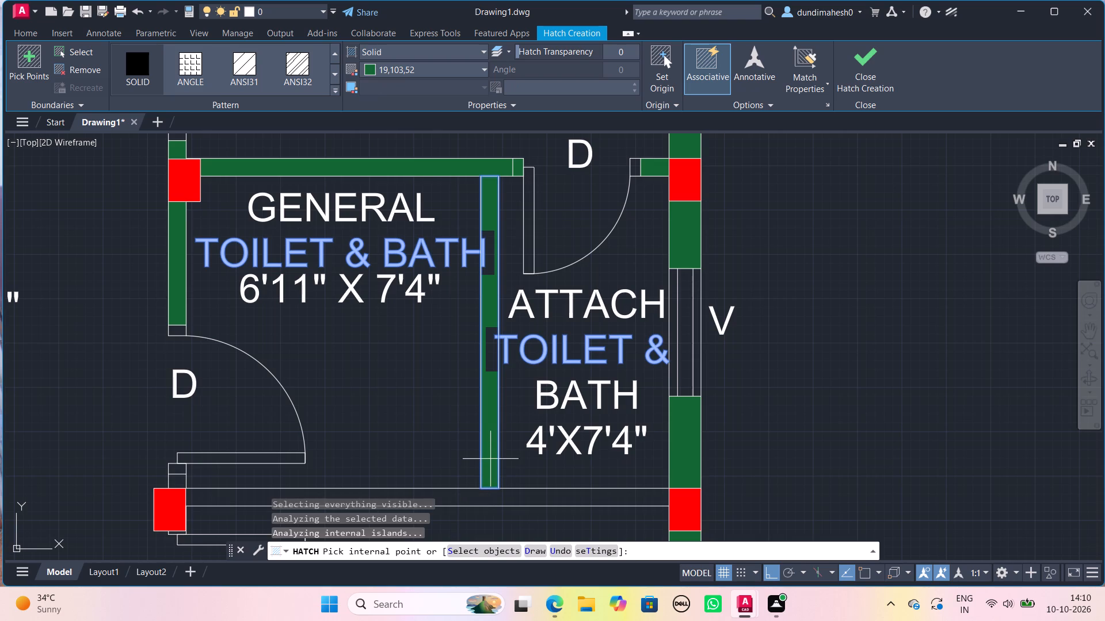
pyautogui.scroll(-1, 490, 473)
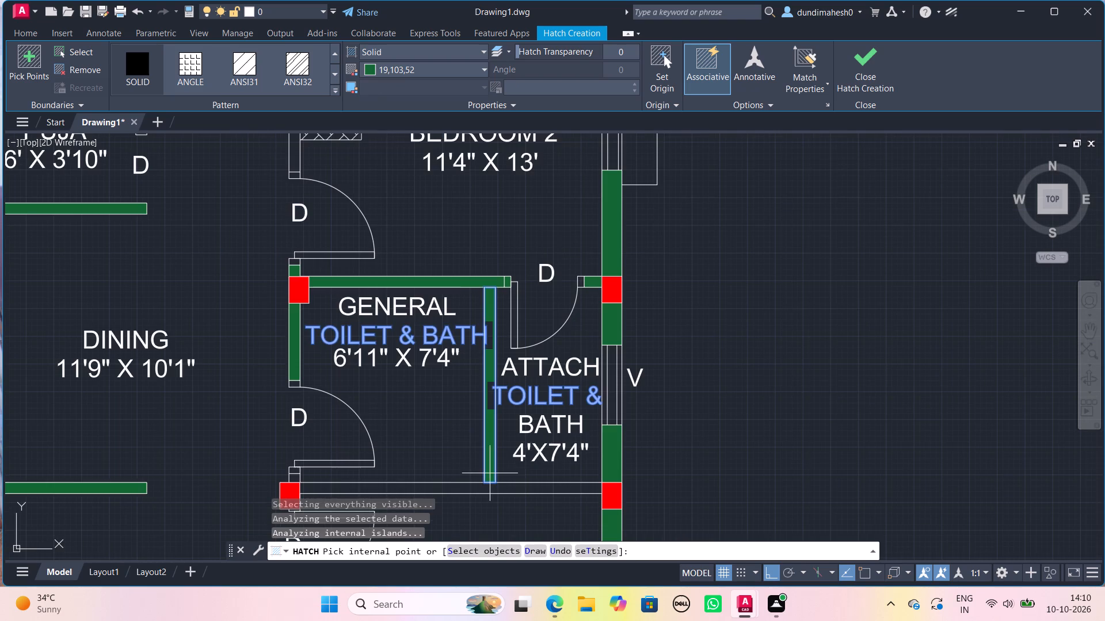
pyautogui.click(492, 493)
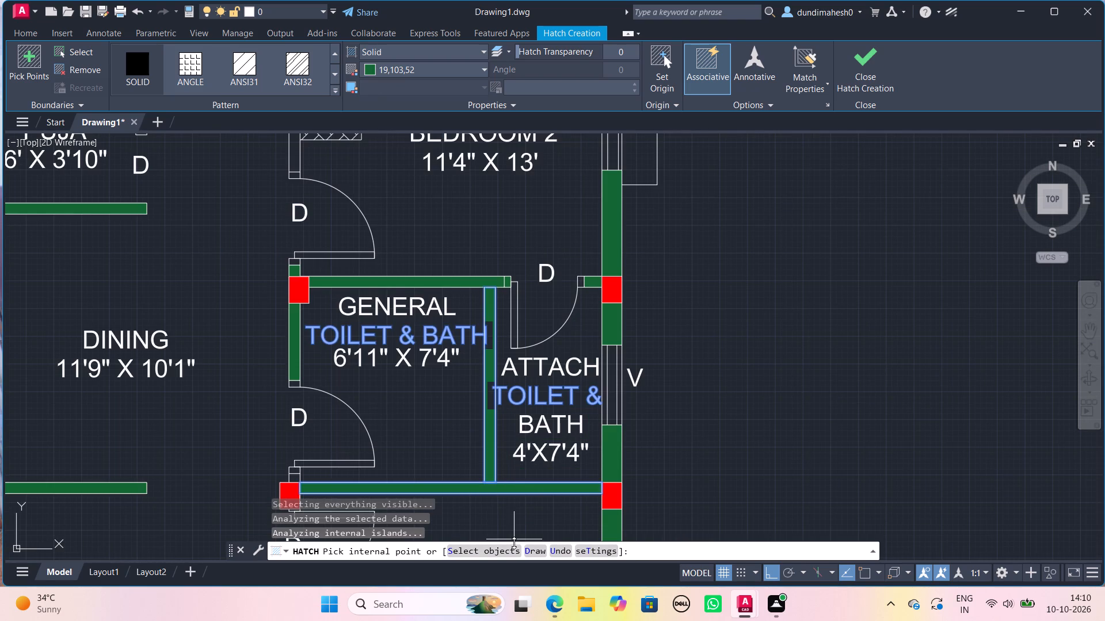
pyautogui.press('space')
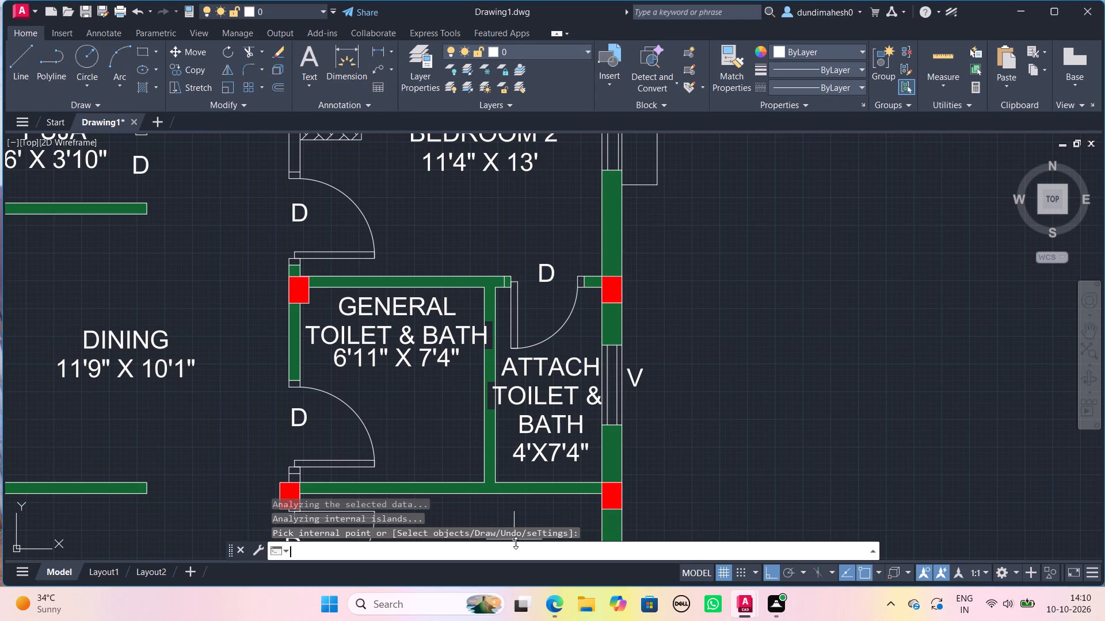
# Change the BEDROOM 2 name label's colour to green 19,103,52.
pyautogui.scroll(-2, 514, 522)
pyautogui.scroll(-1, 462, 482)
pyautogui.moveTo(462, 482); pyautogui.dragTo(499, 410, button='middle')
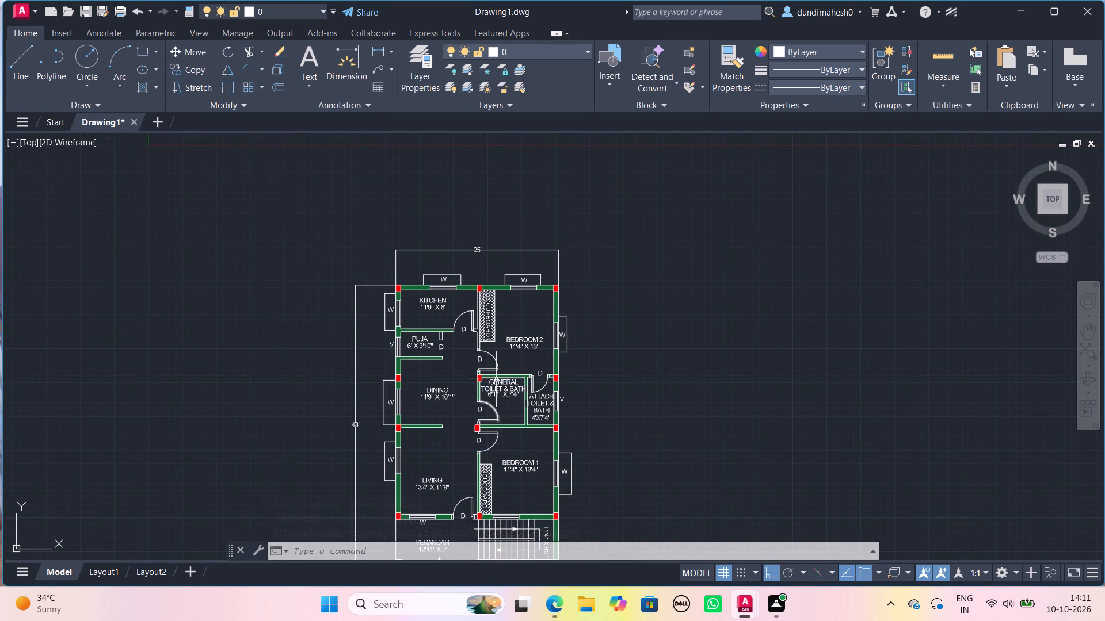
pyautogui.scroll(3, 498, 376)
pyautogui.click(642, 229)
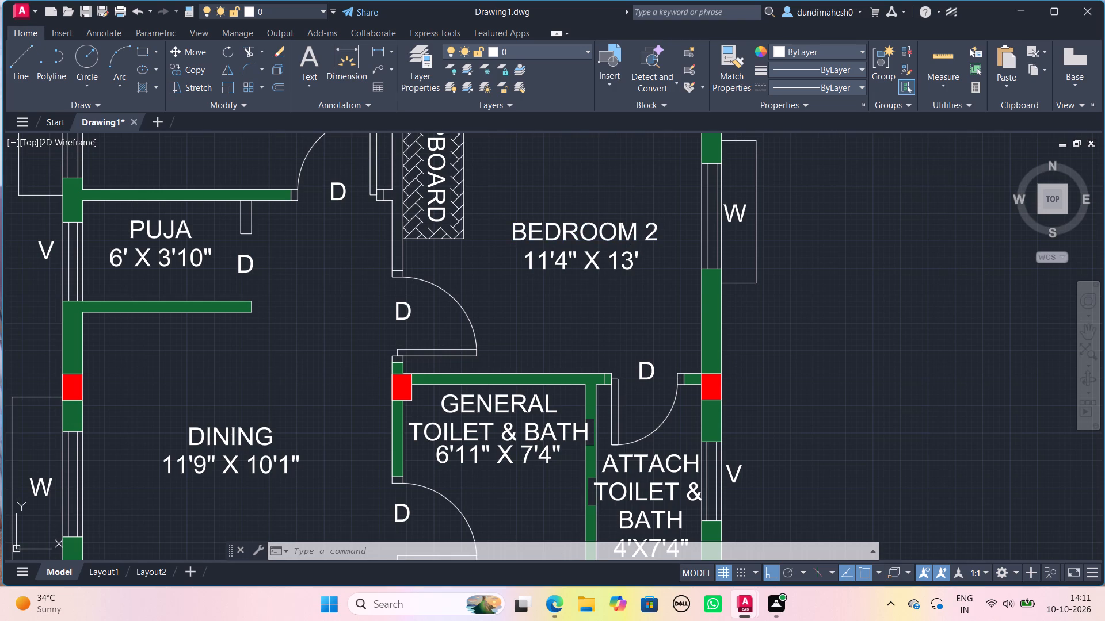
pyautogui.click(506, 206)
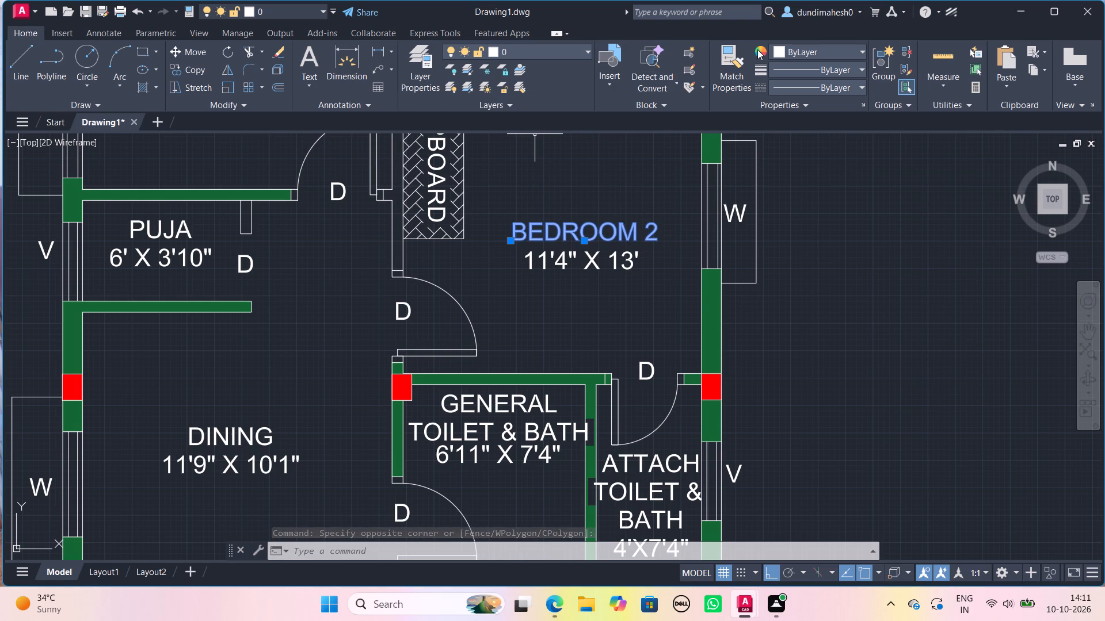
pyautogui.click(775, 49)
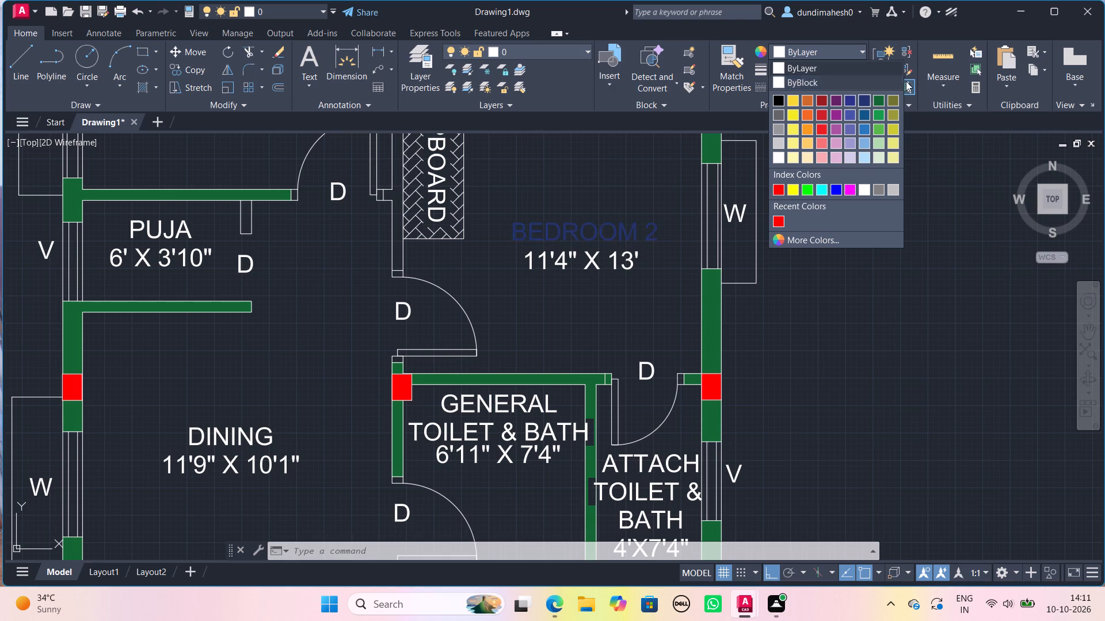
pyautogui.click(875, 98)
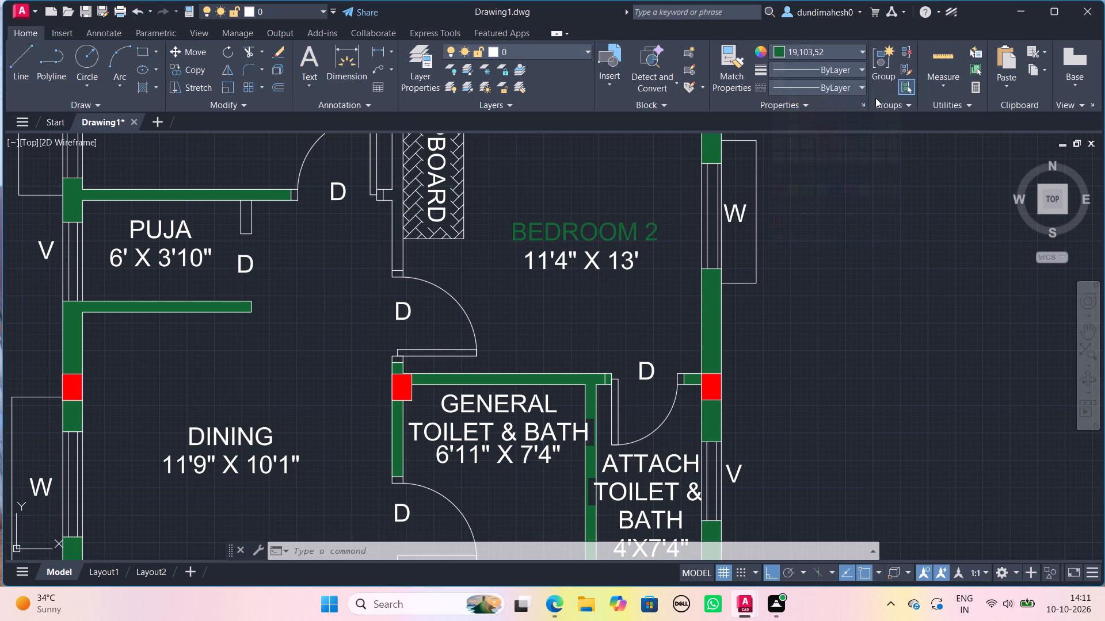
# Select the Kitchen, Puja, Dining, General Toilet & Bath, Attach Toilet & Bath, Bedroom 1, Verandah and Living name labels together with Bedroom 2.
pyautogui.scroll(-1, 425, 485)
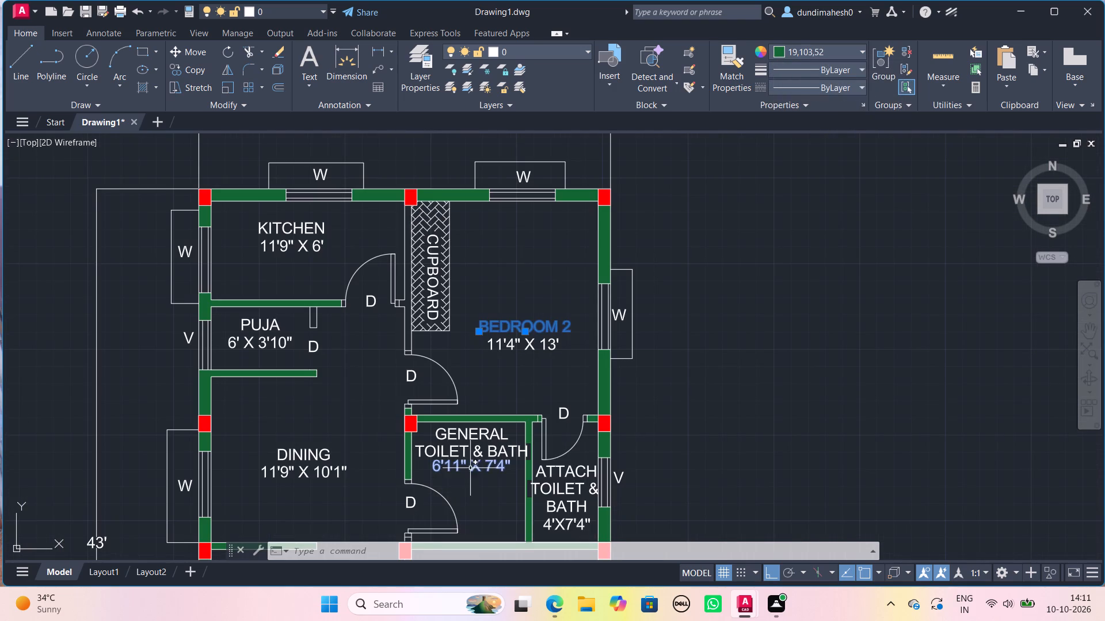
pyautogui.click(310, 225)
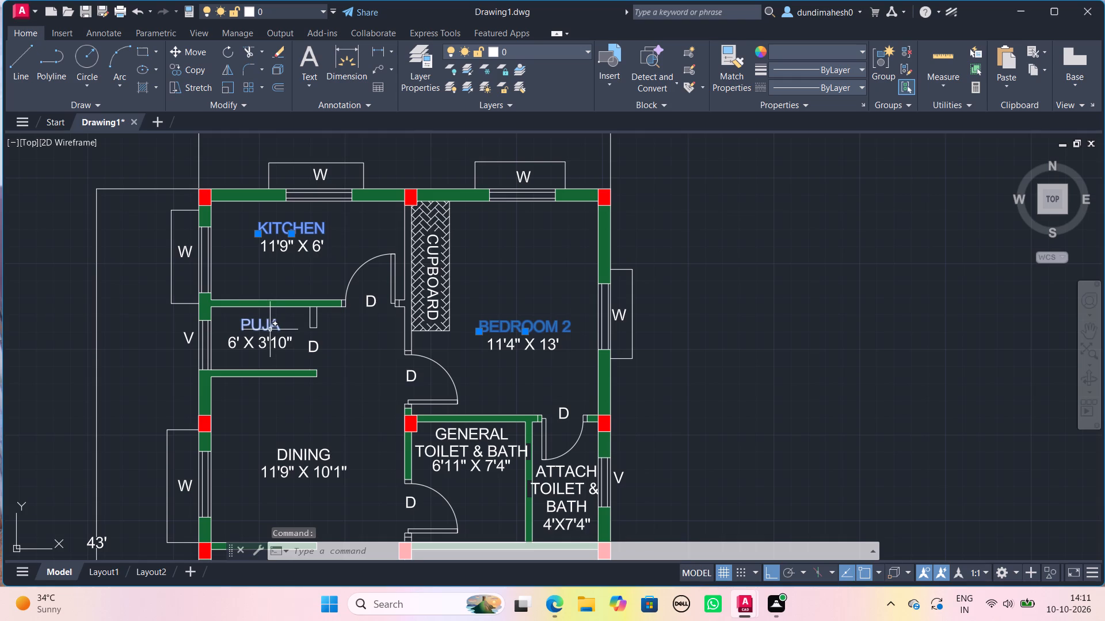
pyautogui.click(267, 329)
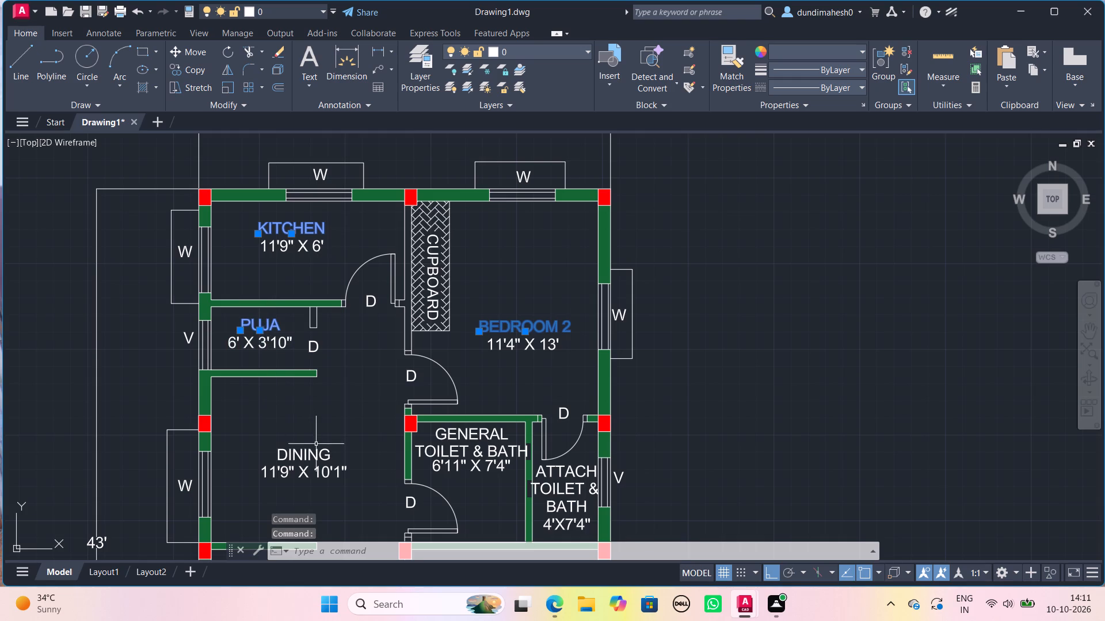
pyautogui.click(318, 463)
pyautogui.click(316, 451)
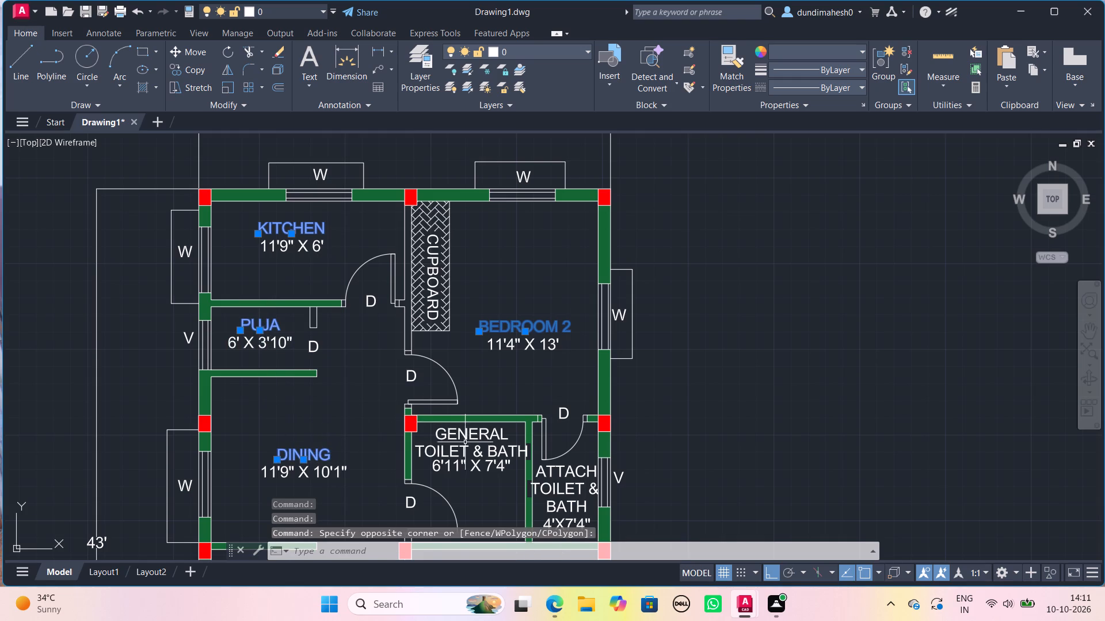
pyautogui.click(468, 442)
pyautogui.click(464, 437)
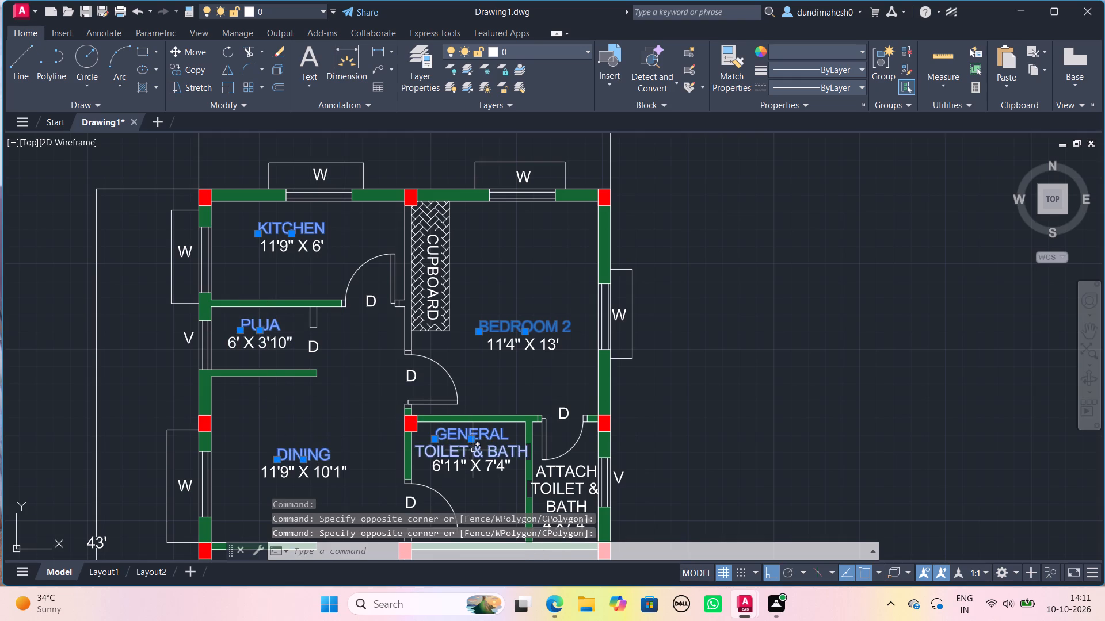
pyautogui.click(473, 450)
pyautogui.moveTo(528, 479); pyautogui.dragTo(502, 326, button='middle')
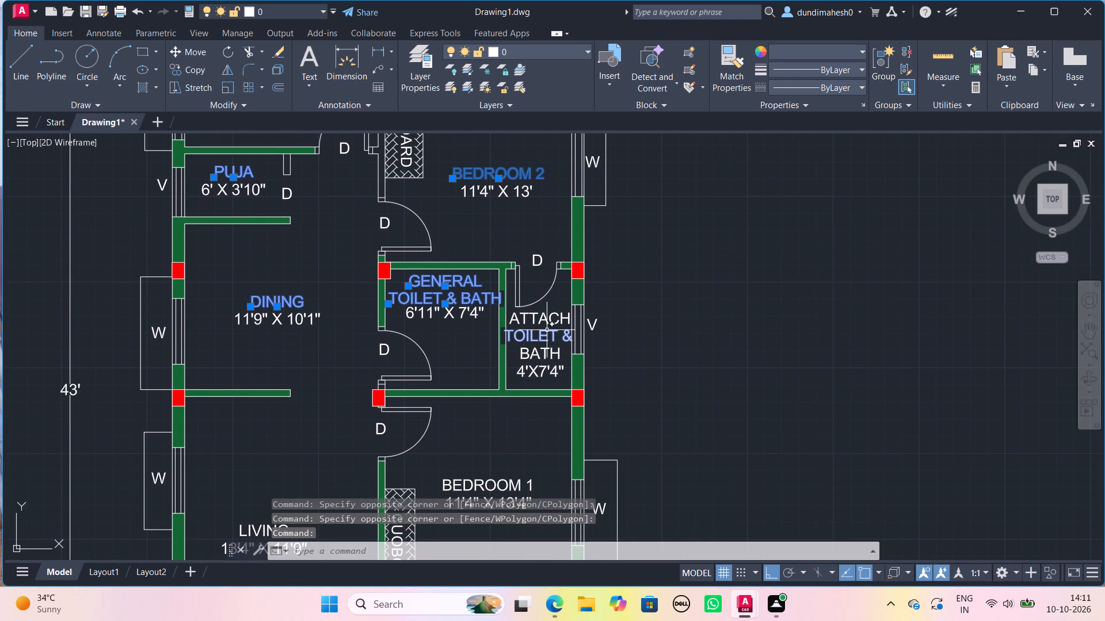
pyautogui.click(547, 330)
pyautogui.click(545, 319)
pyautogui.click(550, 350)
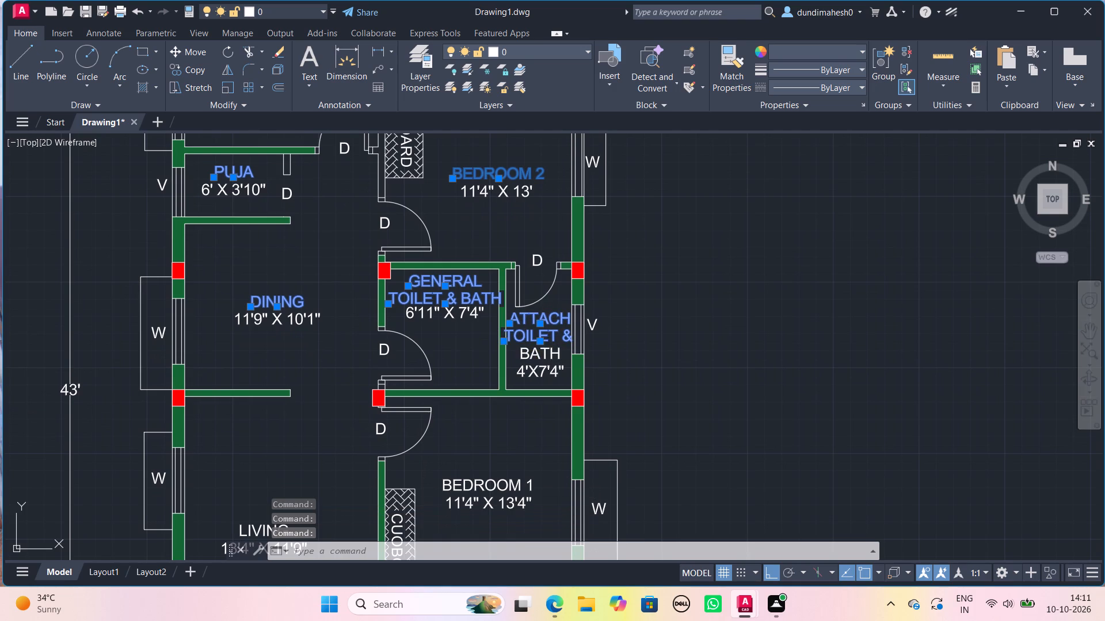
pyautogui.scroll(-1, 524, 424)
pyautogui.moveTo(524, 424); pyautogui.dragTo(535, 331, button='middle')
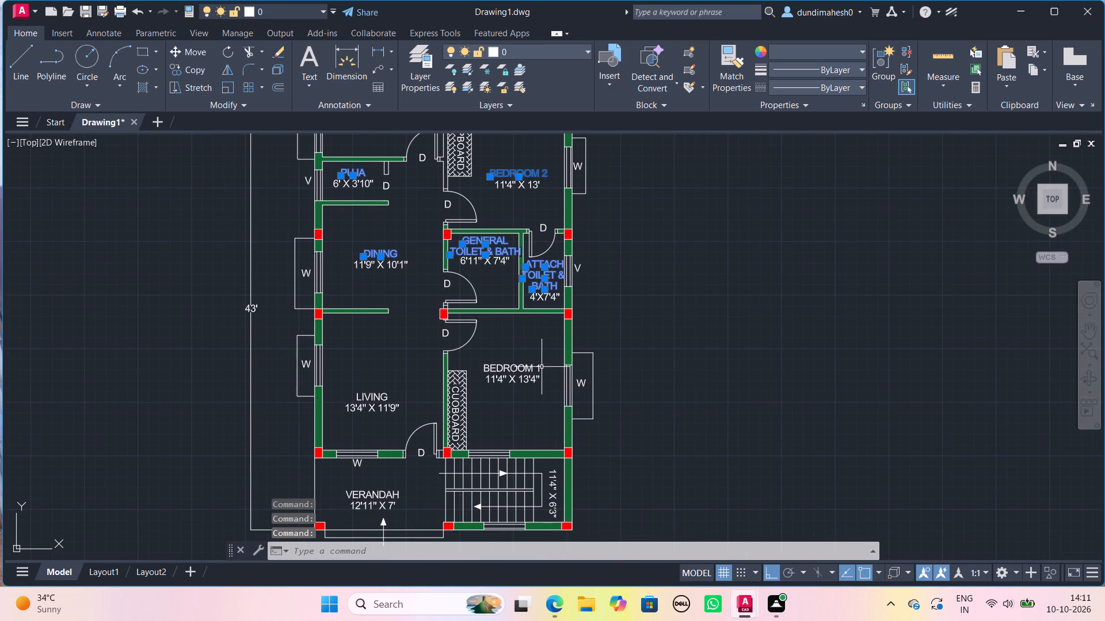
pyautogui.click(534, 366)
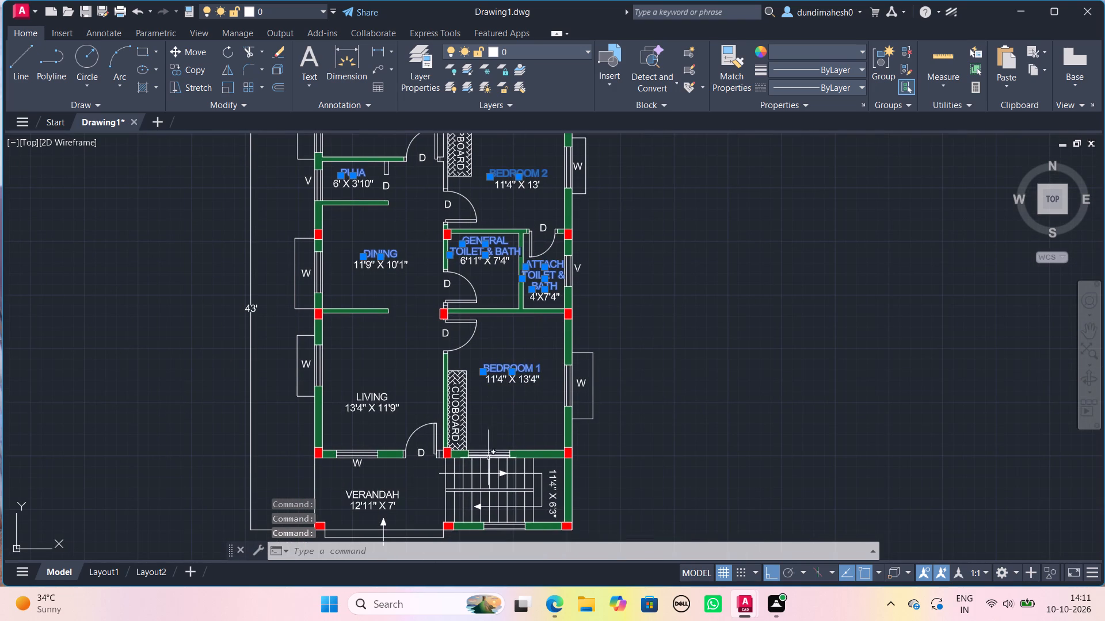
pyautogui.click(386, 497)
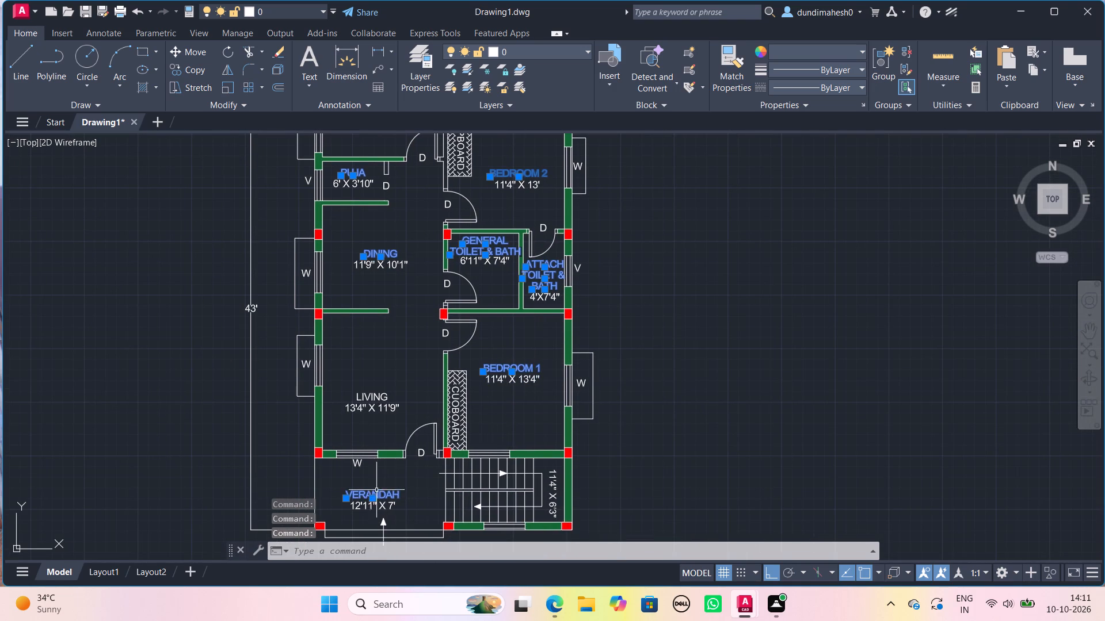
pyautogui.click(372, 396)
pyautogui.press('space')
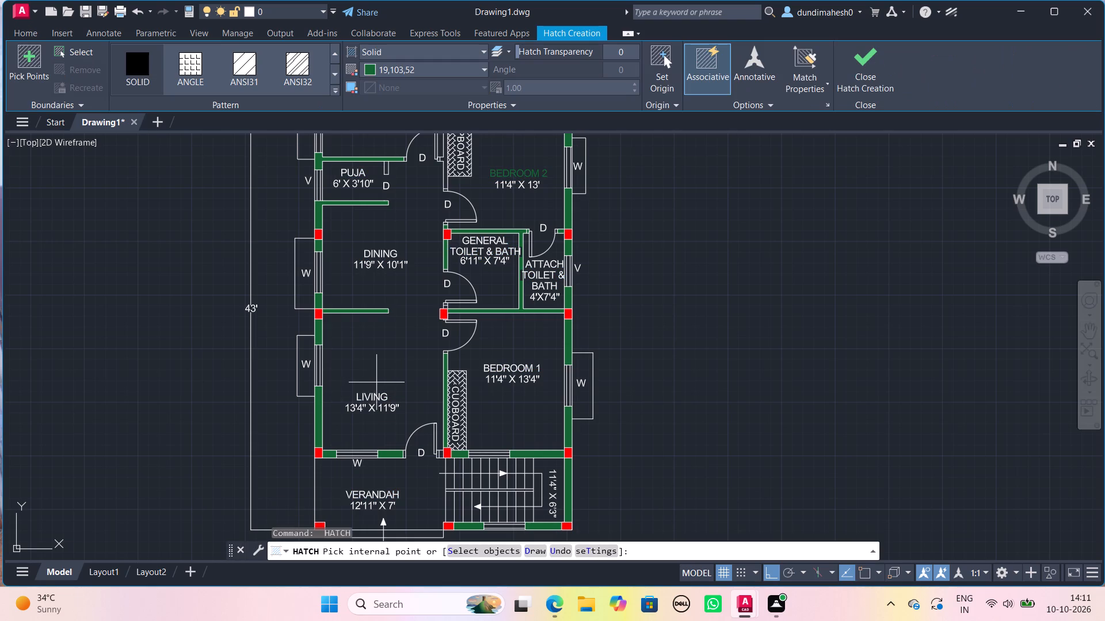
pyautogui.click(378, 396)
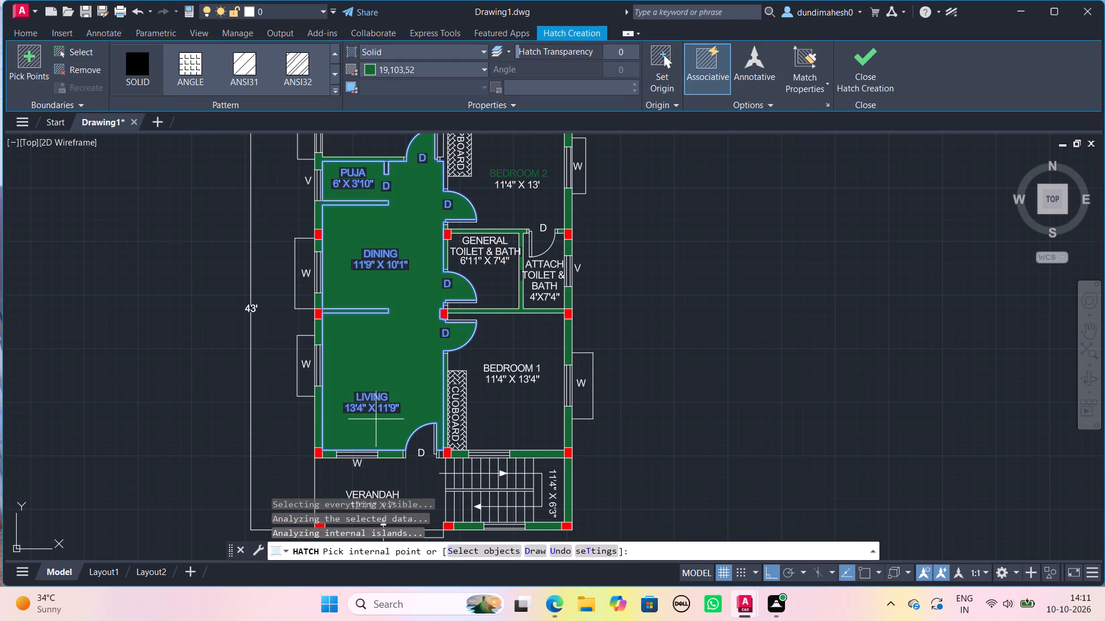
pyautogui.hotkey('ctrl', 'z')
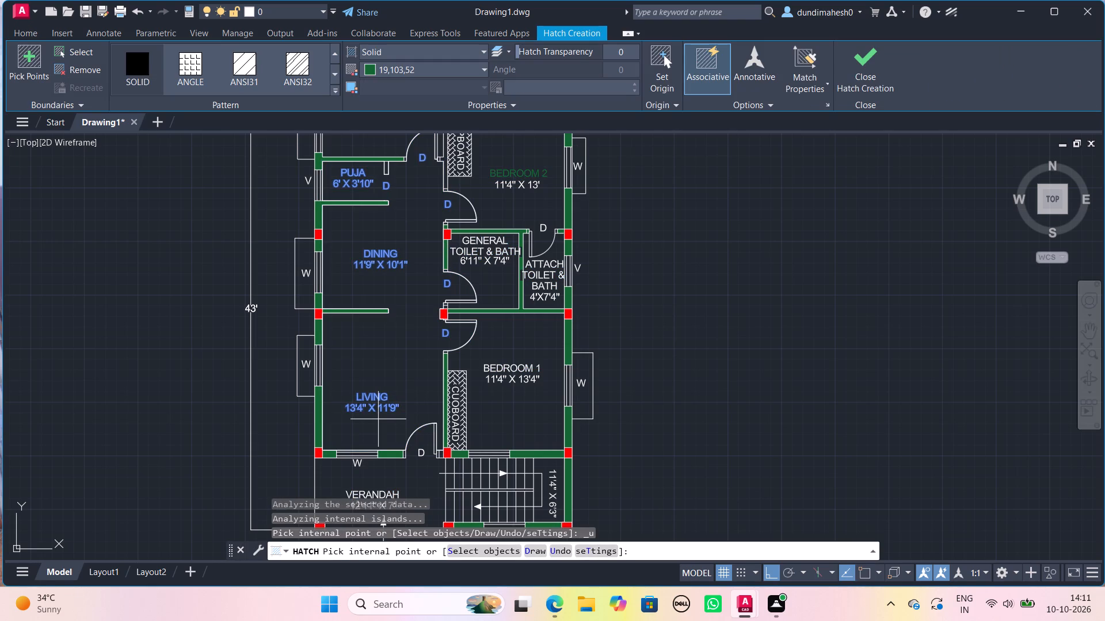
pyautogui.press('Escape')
# Change the Verandah, Bedroom 1, Living, Dining, General and Attach Toilet & Bath, Puja and Kitchen name labels to green 19,103,52.
pyautogui.moveTo(378, 419); pyautogui.dragTo(383, 408, button='middle')
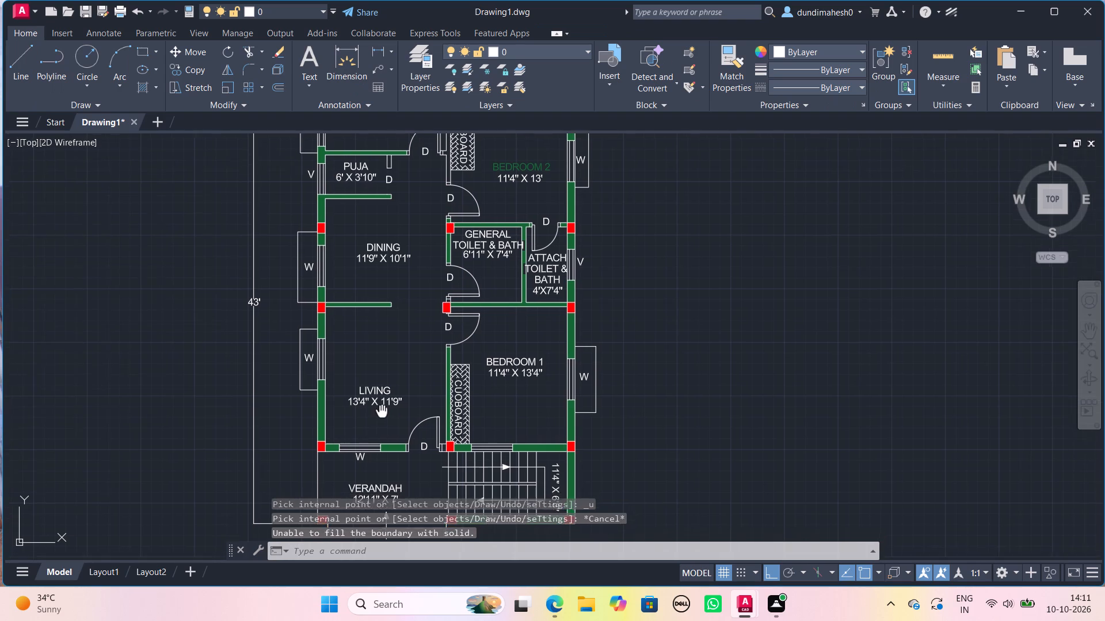
pyautogui.moveTo(383, 408); pyautogui.dragTo(422, 346, button='middle')
pyautogui.scroll(1, 431, 412)
pyautogui.click(432, 422)
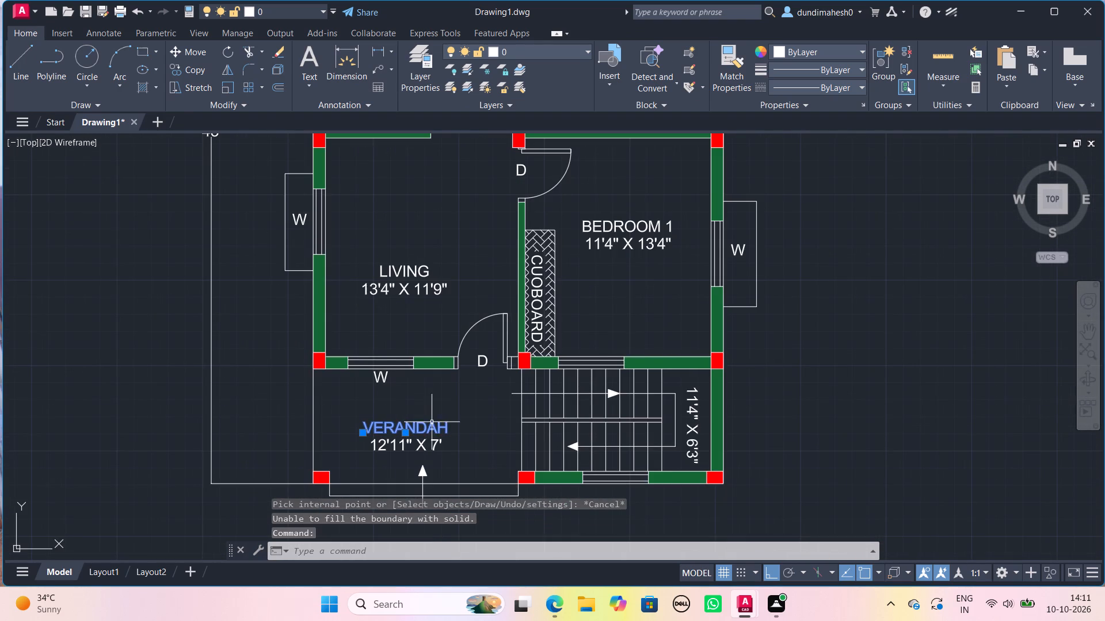
pyautogui.click(654, 231)
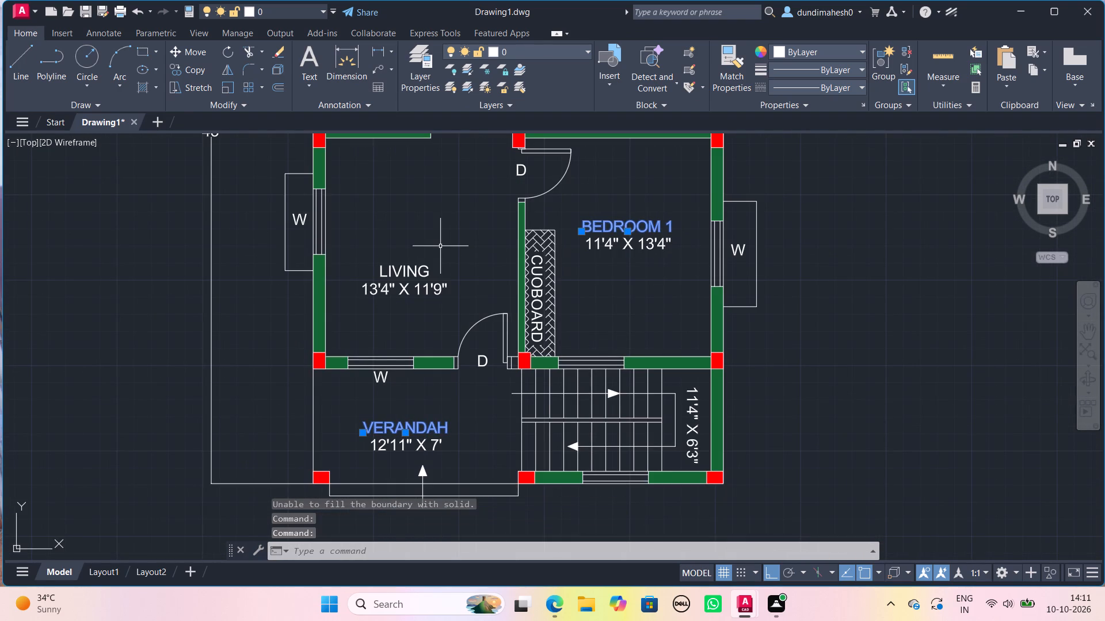
pyautogui.click(425, 269)
pyautogui.scroll(-2, 426, 269)
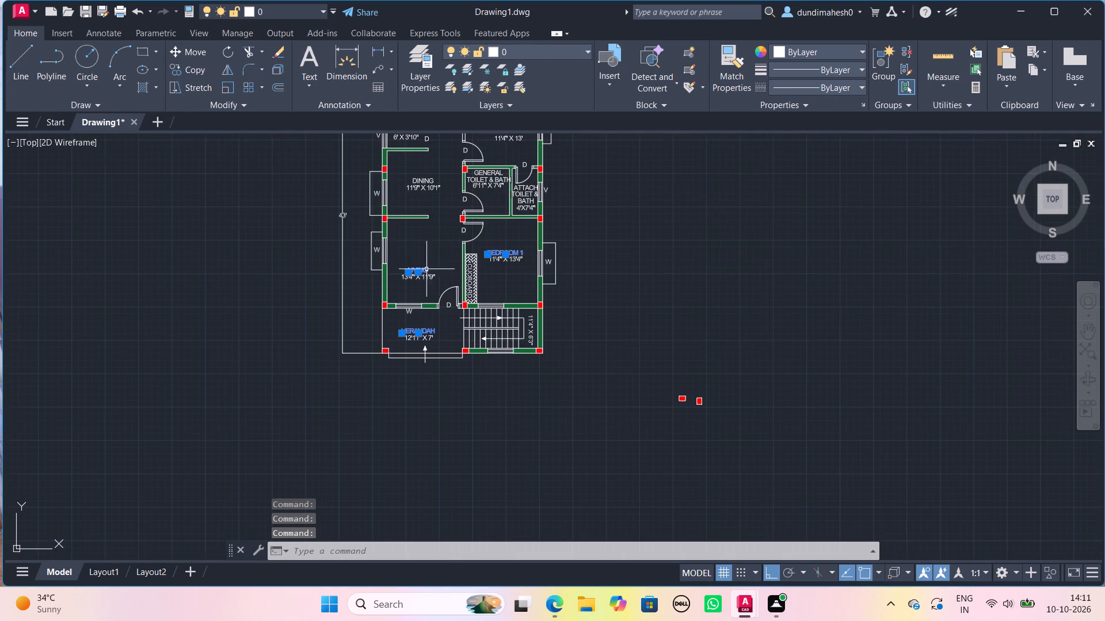
pyautogui.moveTo(419, 242); pyautogui.dragTo(490, 386, button='middle')
pyautogui.scroll(2, 485, 310)
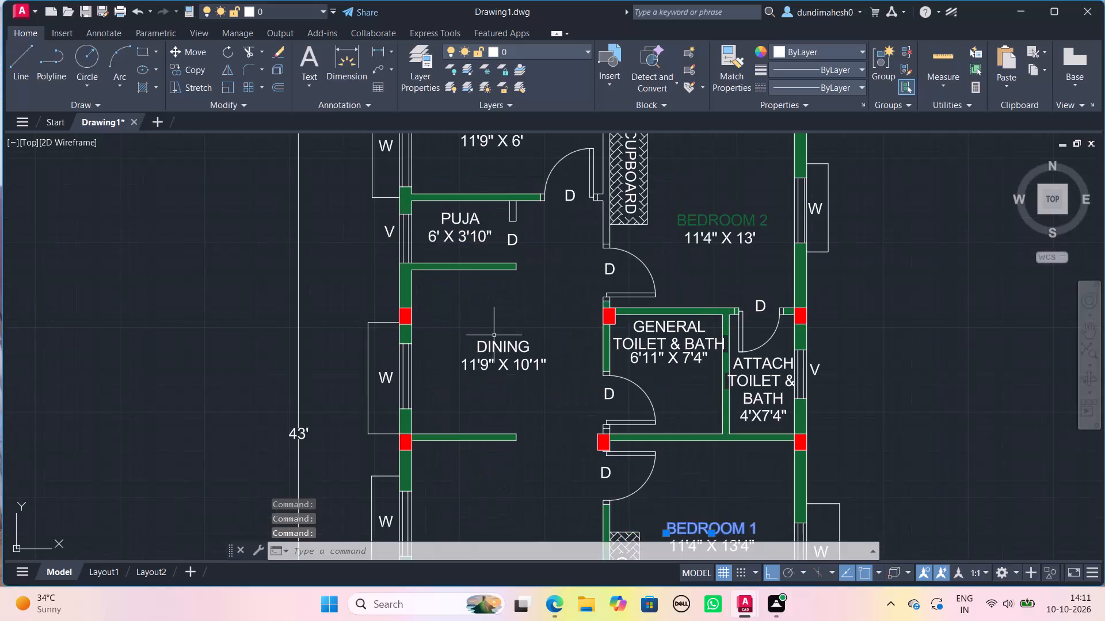
pyautogui.click(506, 344)
pyautogui.click(650, 338)
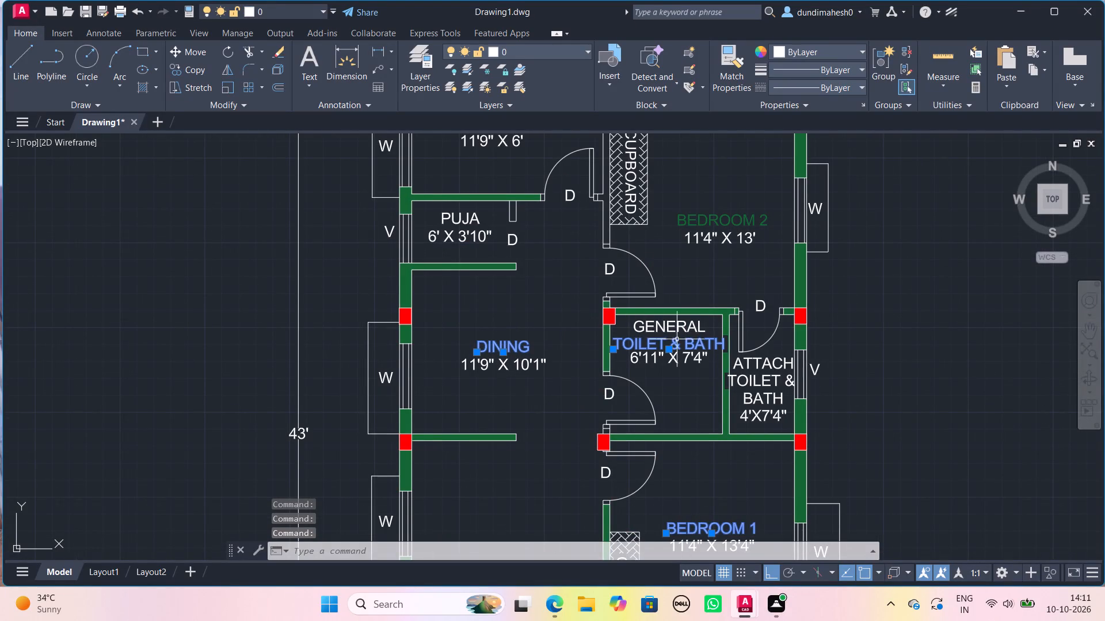
pyautogui.click(676, 327)
pyautogui.click(748, 371)
pyautogui.click(765, 385)
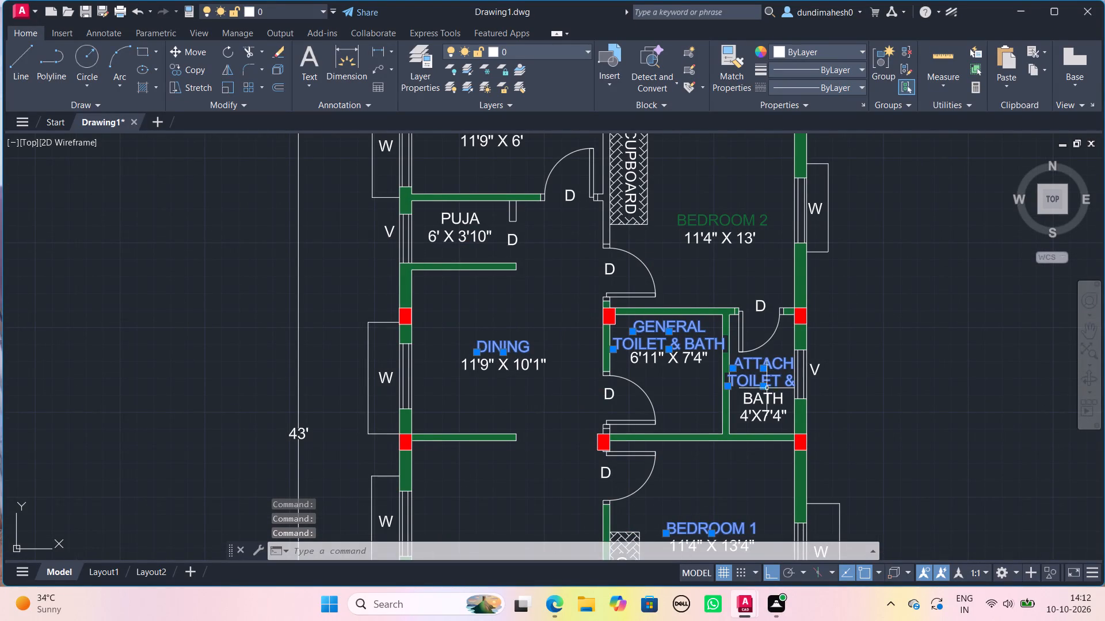
pyautogui.click(767, 398)
pyautogui.scroll(-1, 680, 295)
pyautogui.scroll(1, 612, 263)
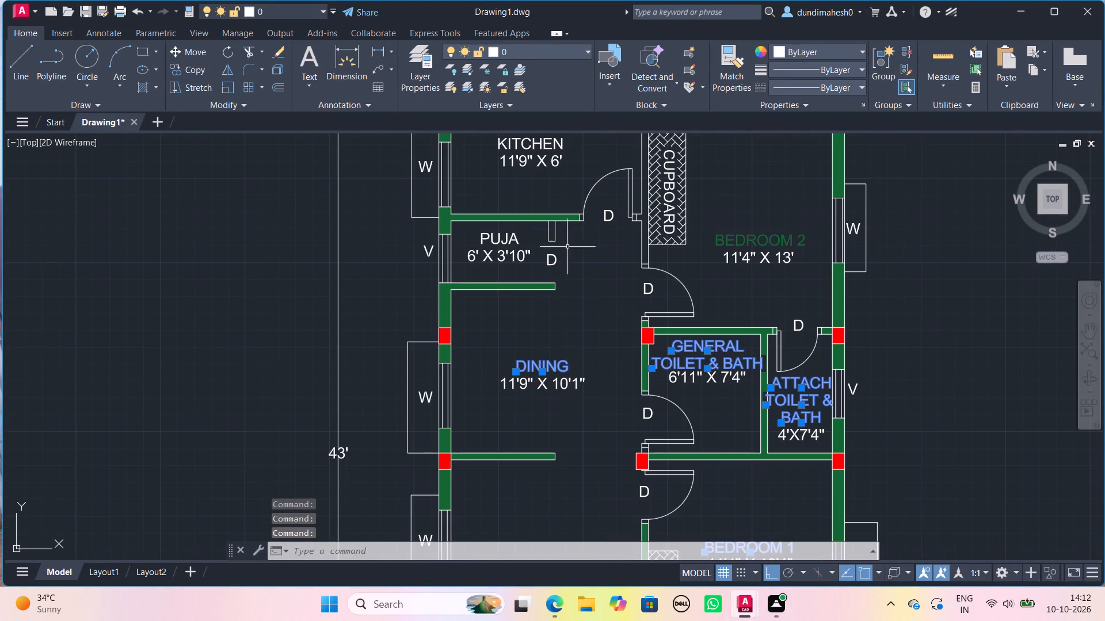
pyautogui.click(513, 236)
pyautogui.moveTo(519, 196); pyautogui.dragTo(574, 278, button='middle')
pyautogui.scroll(1, 574, 278)
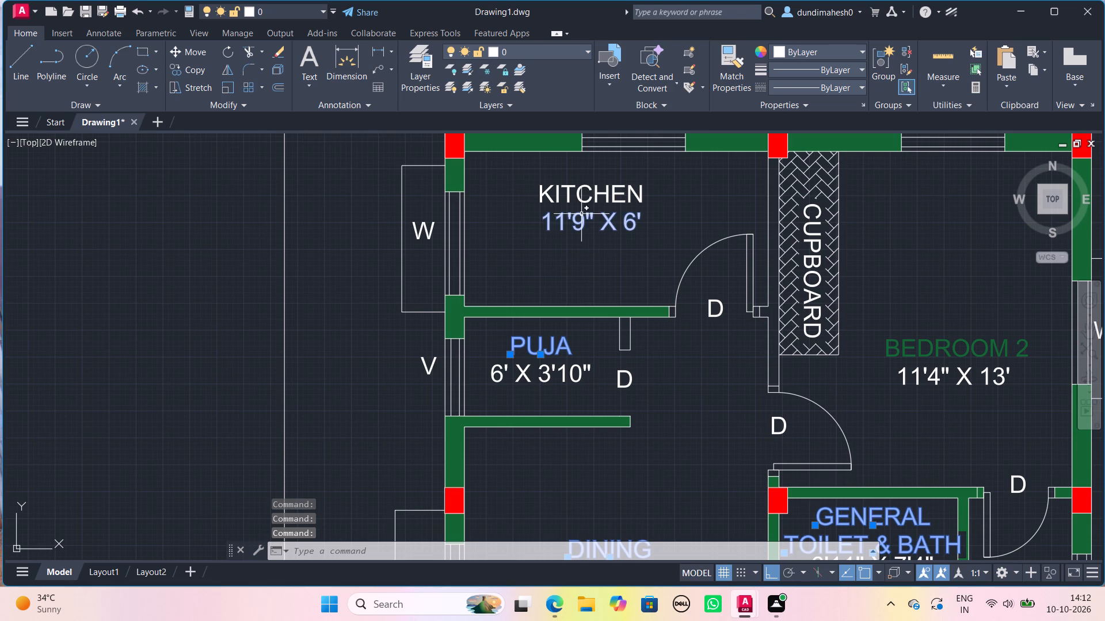
pyautogui.click(581, 190)
pyautogui.click(826, 47)
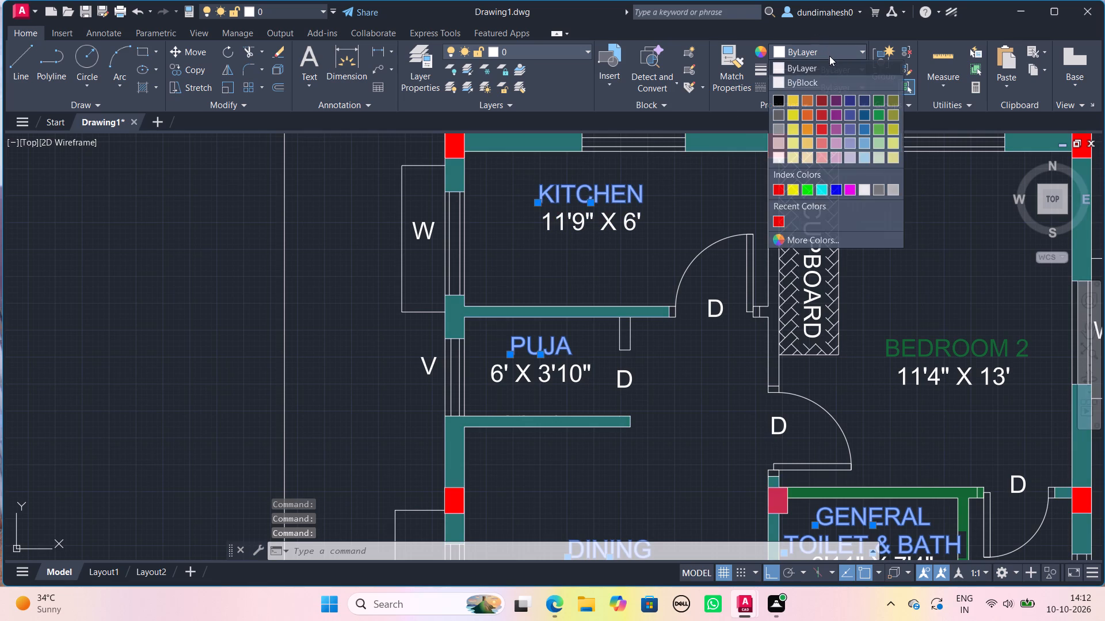
pyautogui.click(885, 102)
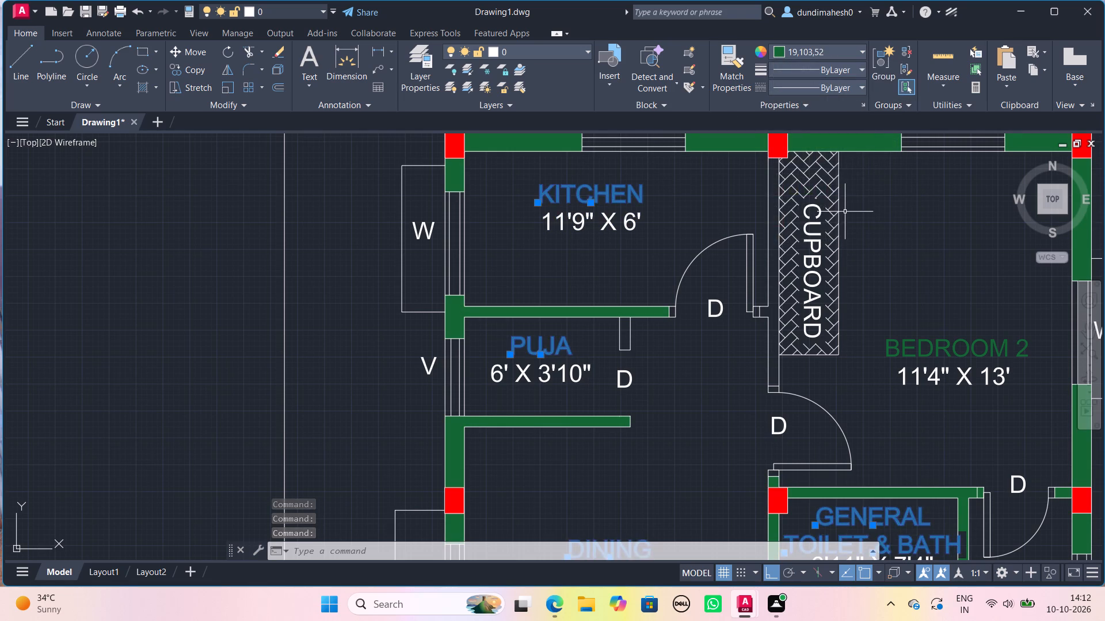
pyautogui.scroll(-2, 841, 218)
pyautogui.press('space')
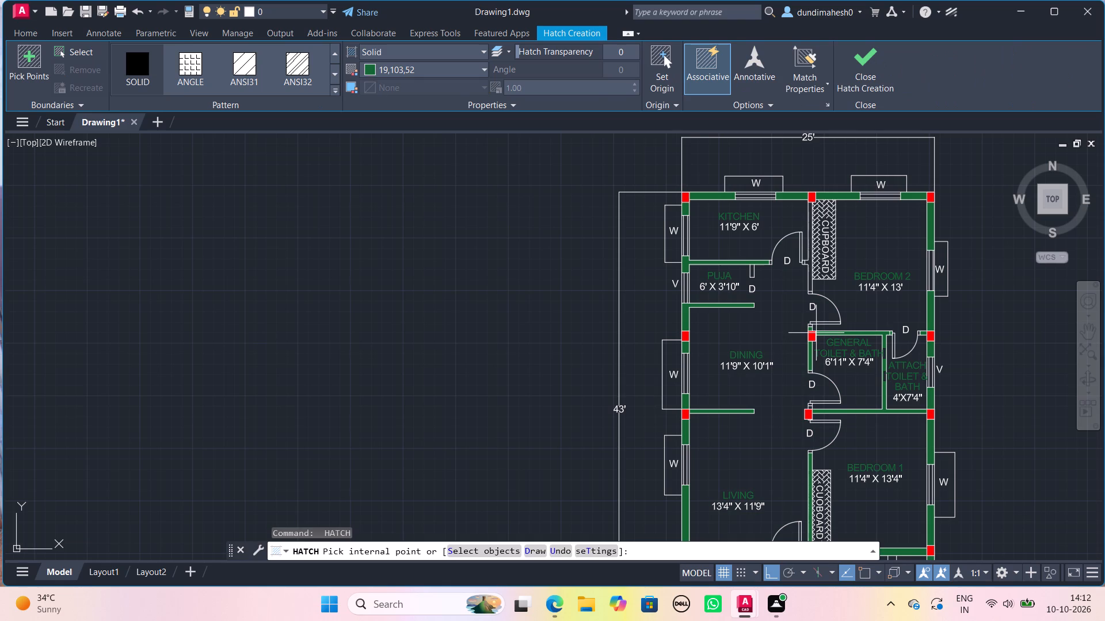
pyautogui.press('Escape')
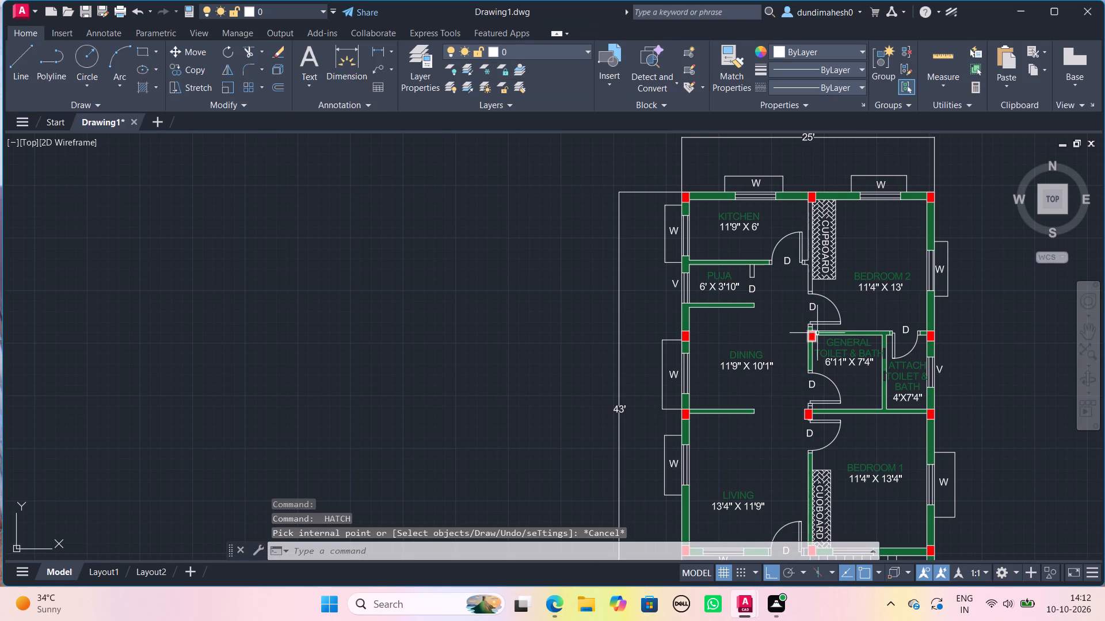
# Select the size labels of all rooms, the verandah and the staircase, plus the W label of the window between Living and Verandah.
pyautogui.moveTo(816, 333); pyautogui.dragTo(617, 332, button='middle')
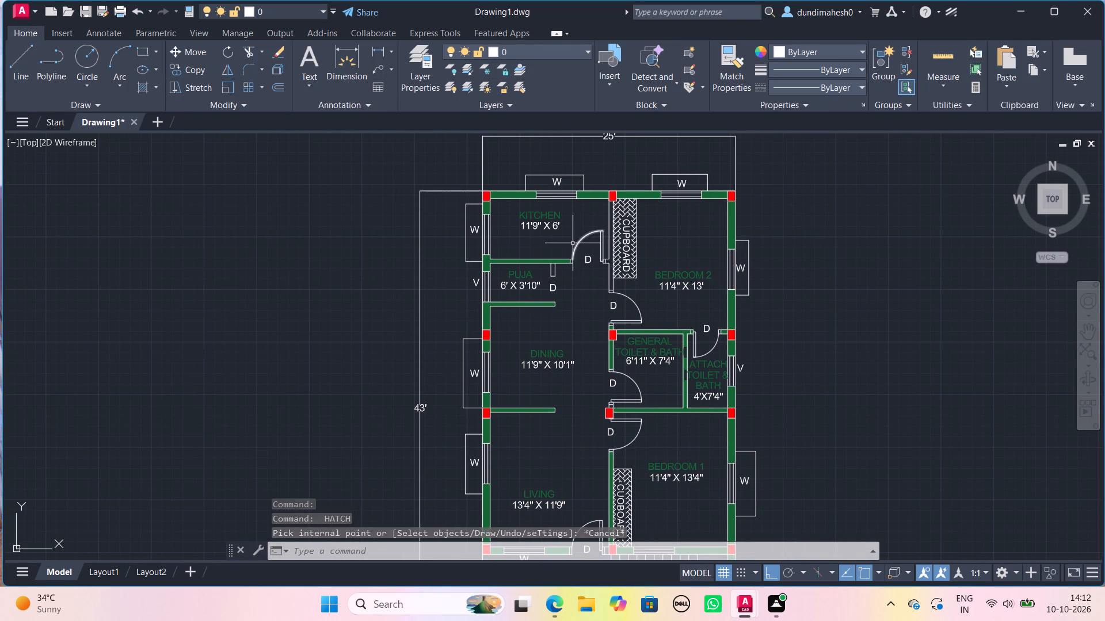
pyautogui.click(551, 228)
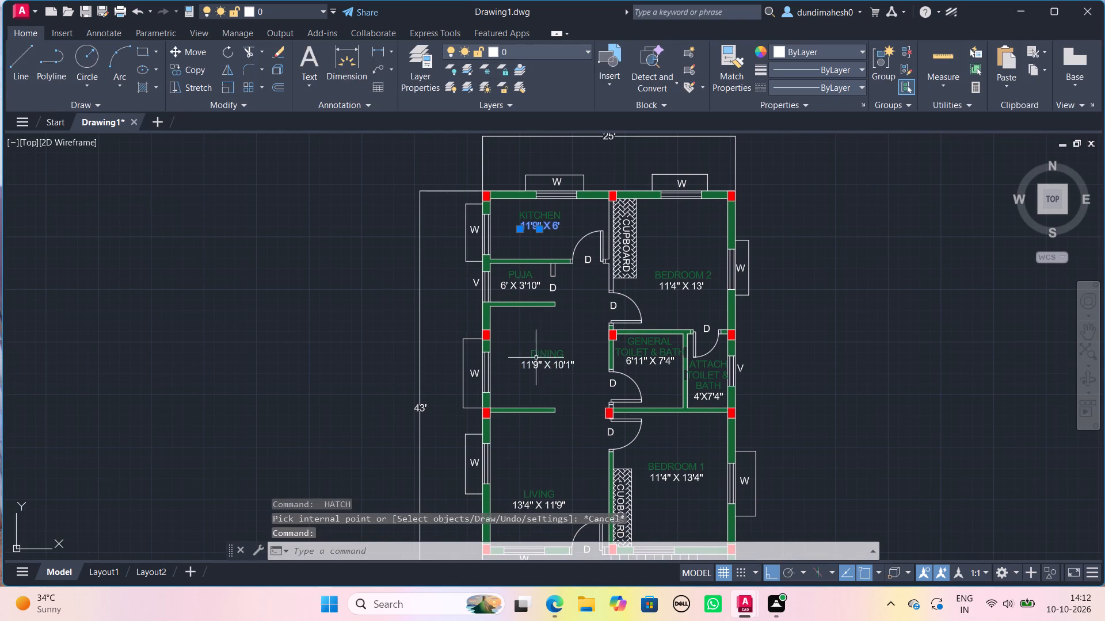
pyautogui.click(524, 285)
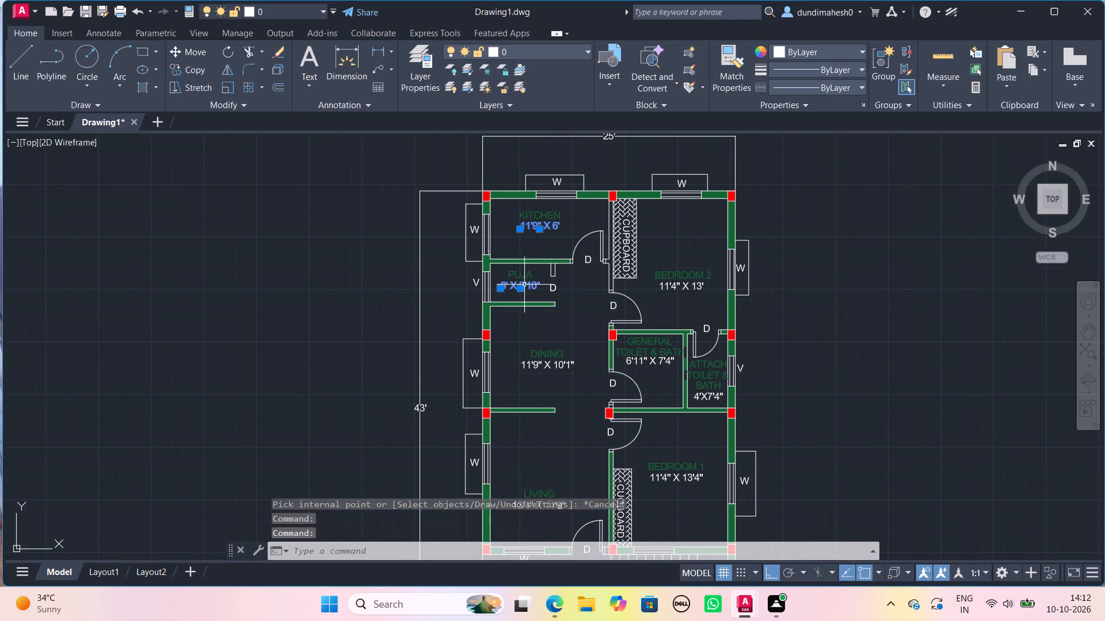
pyautogui.click(559, 367)
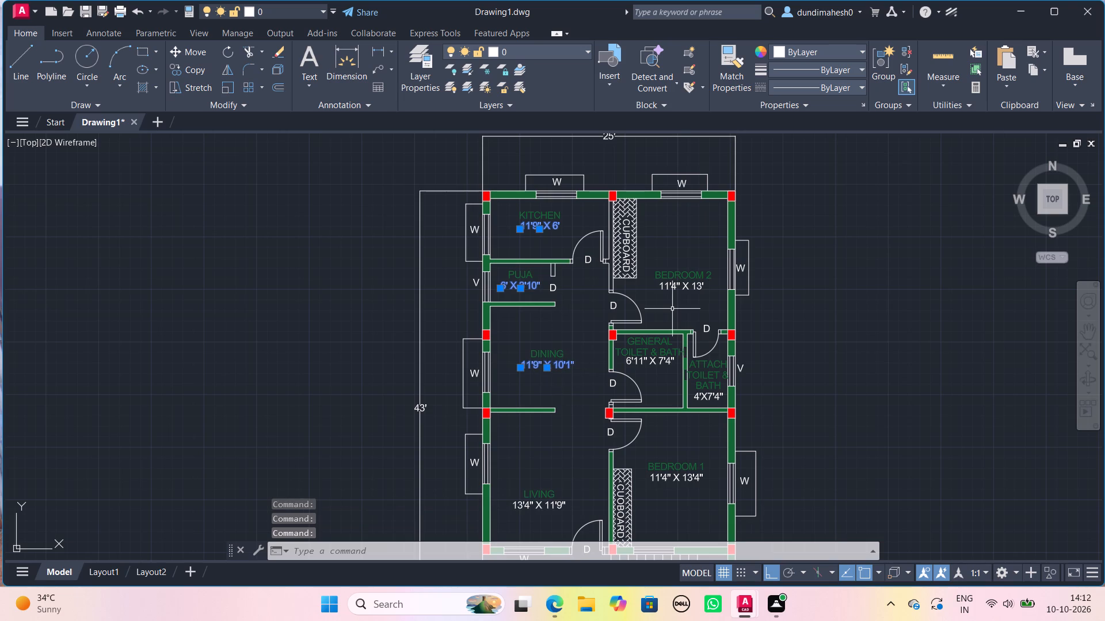
pyautogui.click(684, 287)
pyautogui.click(654, 365)
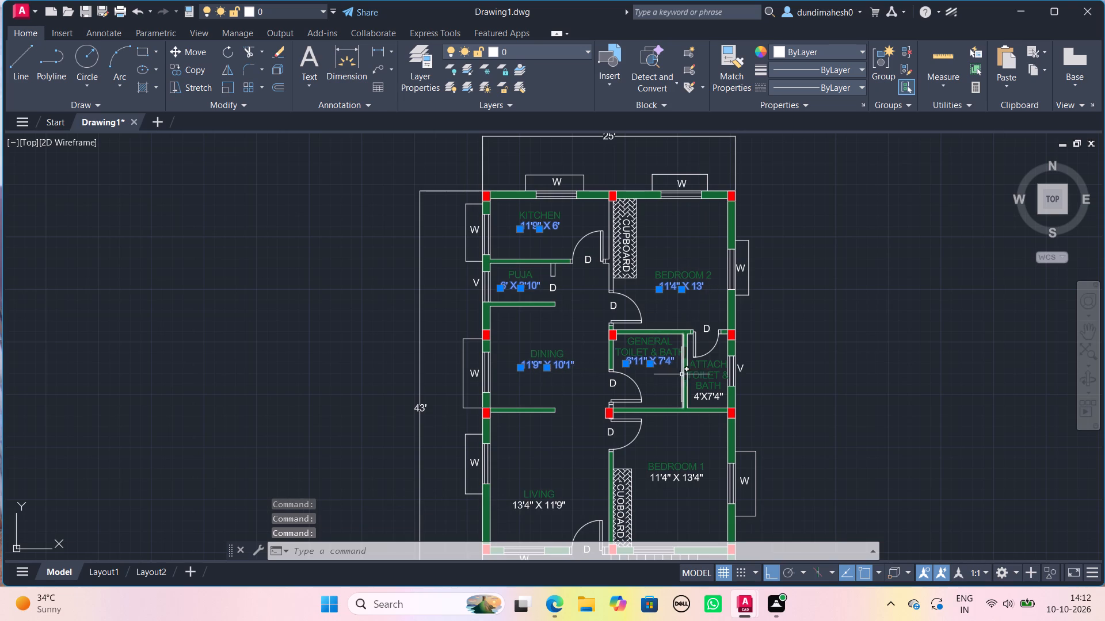
pyautogui.click(716, 396)
pyautogui.moveTo(668, 454); pyautogui.dragTo(673, 330, button='middle')
pyautogui.scroll(1, 673, 333)
pyautogui.click(688, 376)
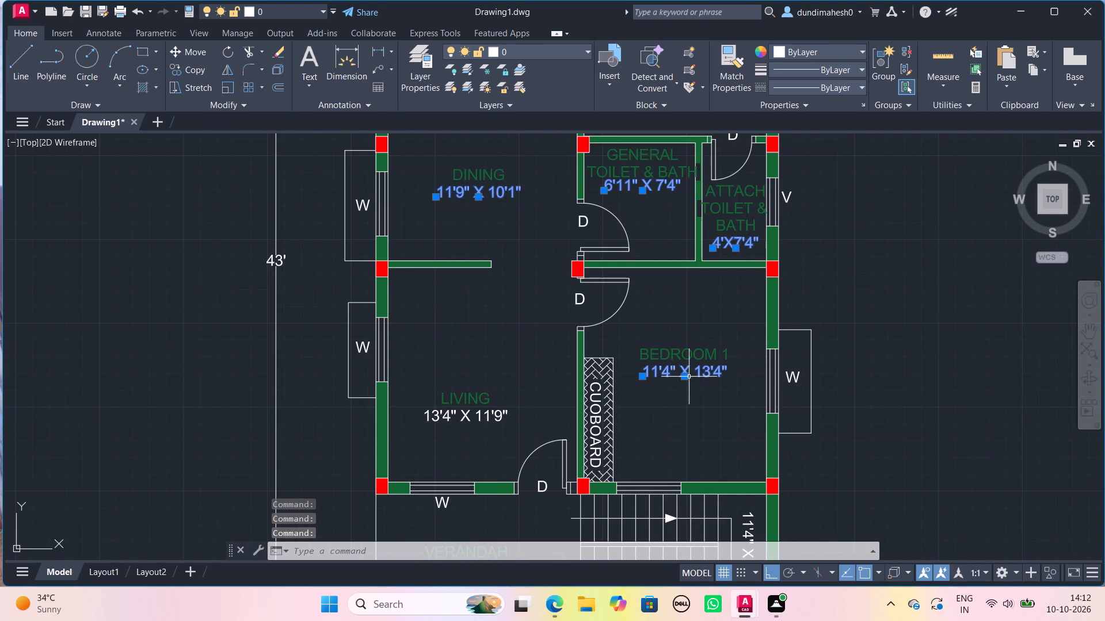
pyautogui.click(479, 420)
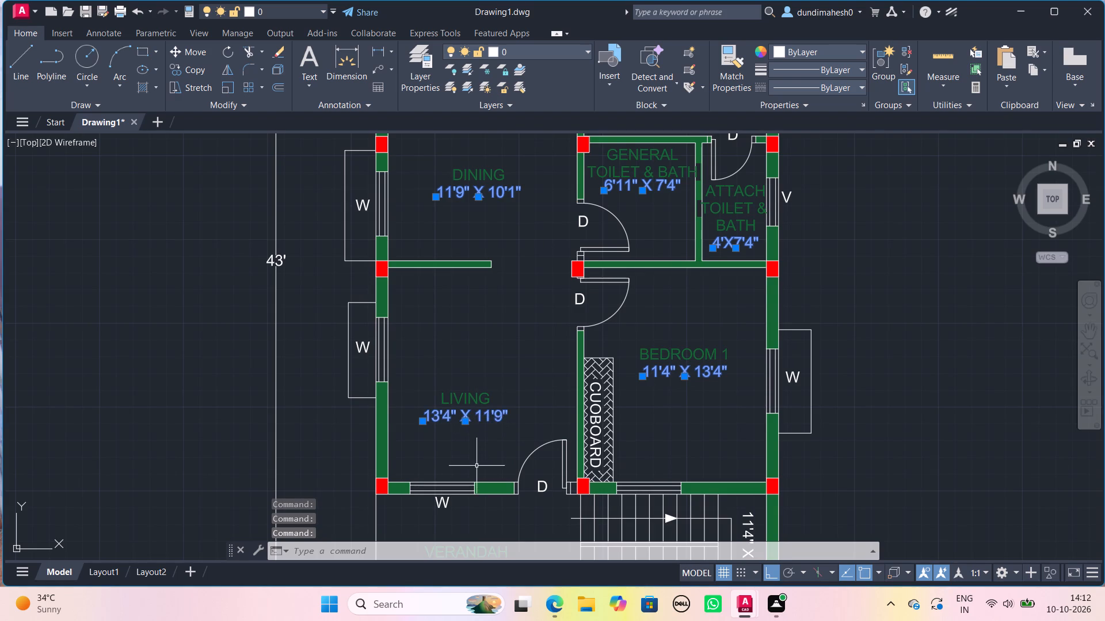
pyautogui.moveTo(477, 466); pyautogui.dragTo(472, 381, button='middle')
pyautogui.click(449, 414)
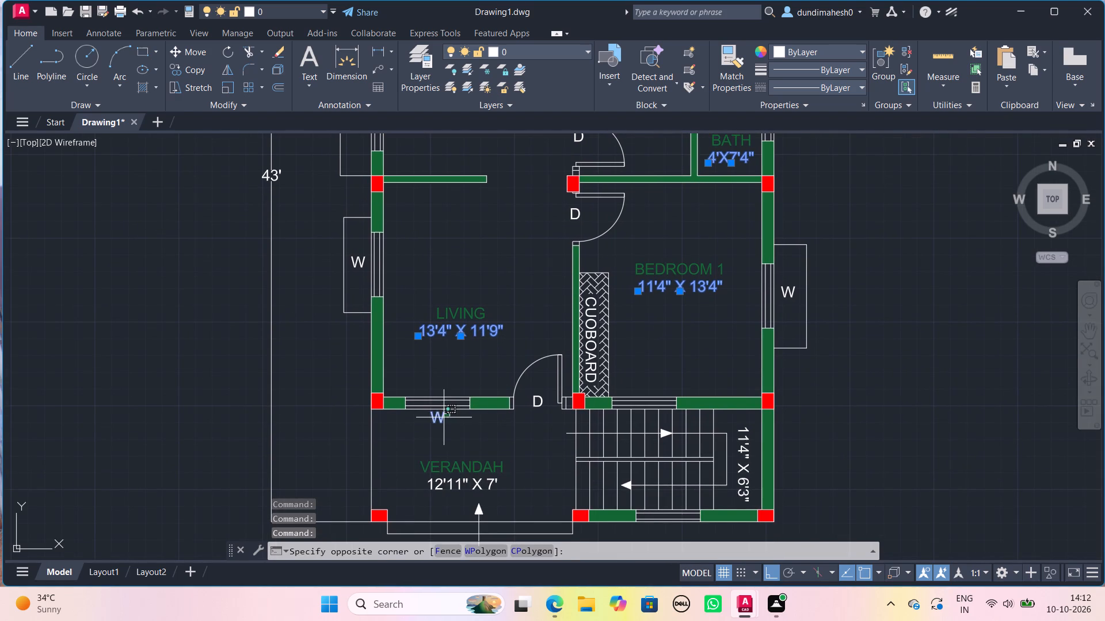
pyautogui.click(441, 417)
pyautogui.click(466, 488)
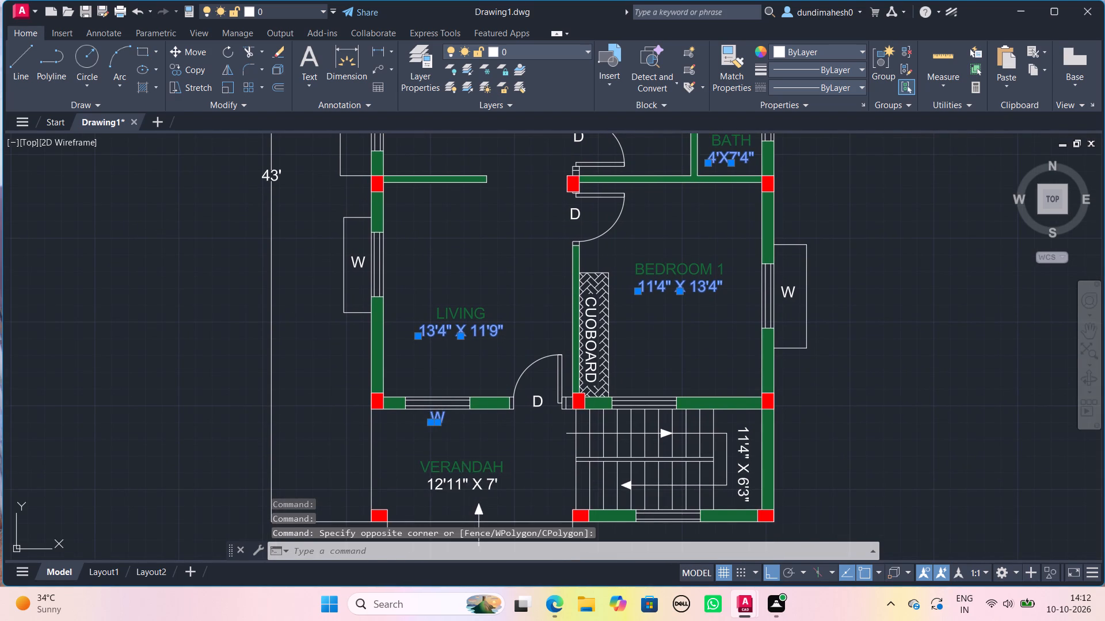
pyautogui.click(449, 480)
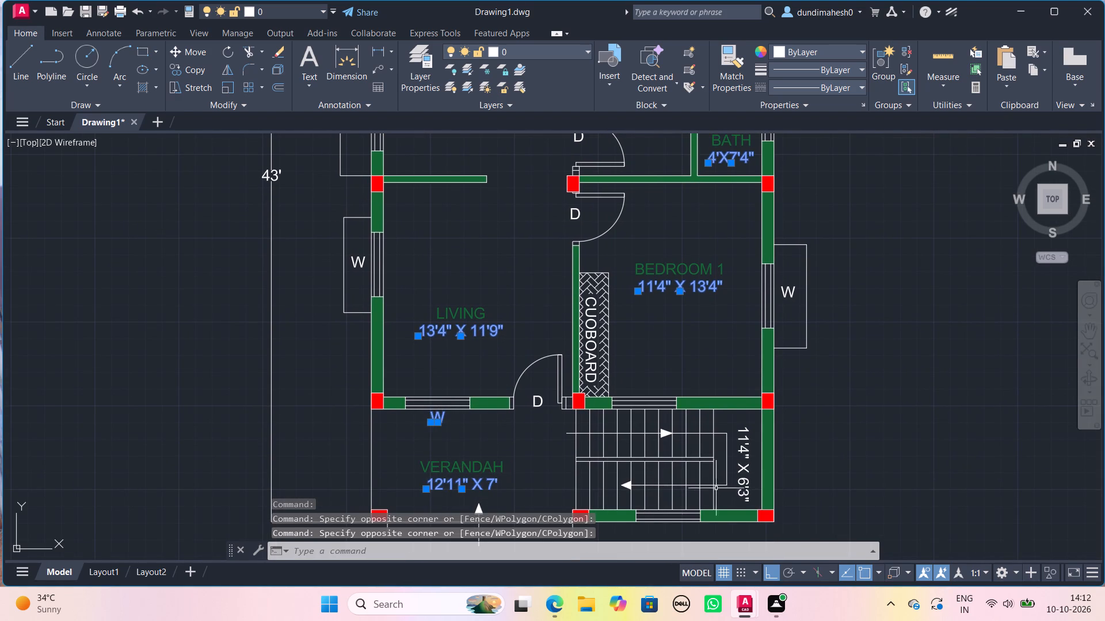
pyautogui.click(737, 497)
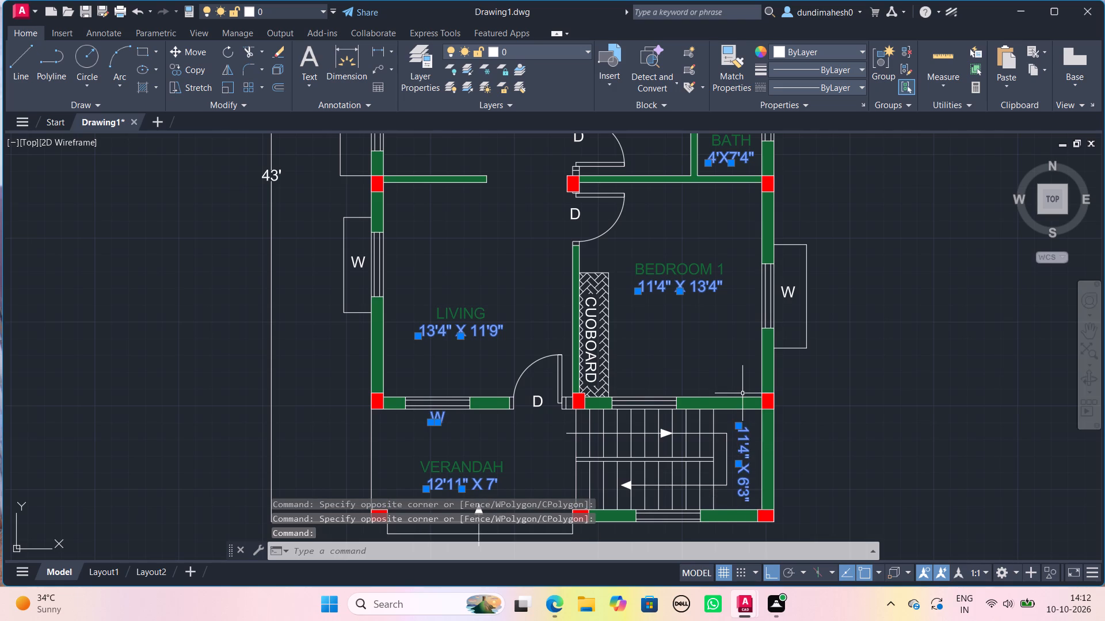
# Add the W labels of the Bedroom 1, Bedroom 2 and Kitchen windows and the Attach Toilet & Bath V label to the selection.
pyautogui.scroll(-1, 777, 397)
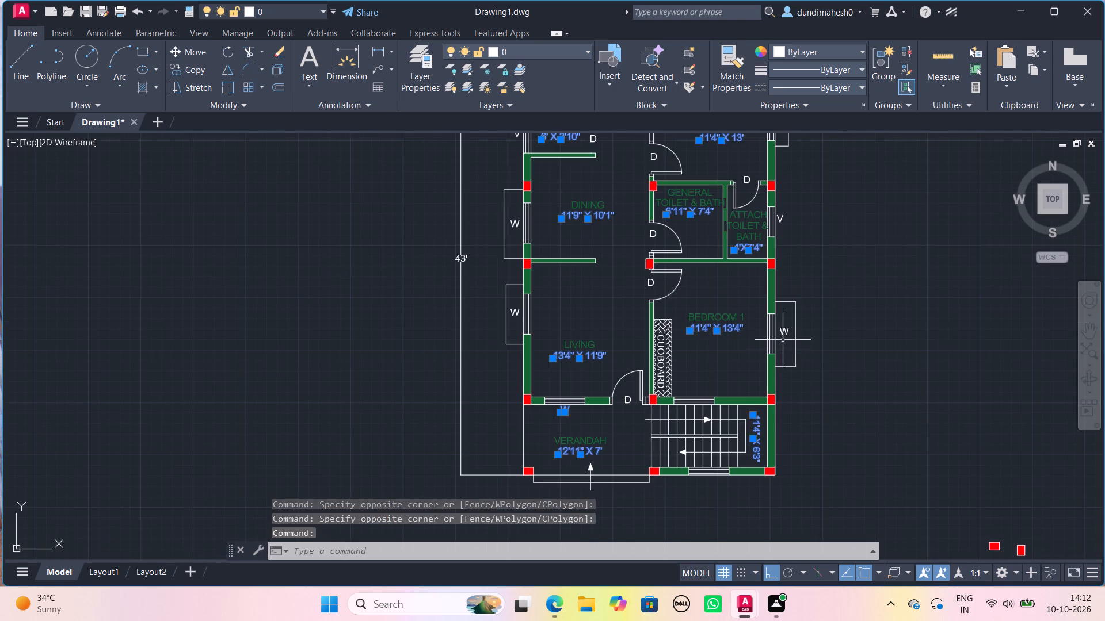
pyautogui.click(783, 333)
pyautogui.click(782, 215)
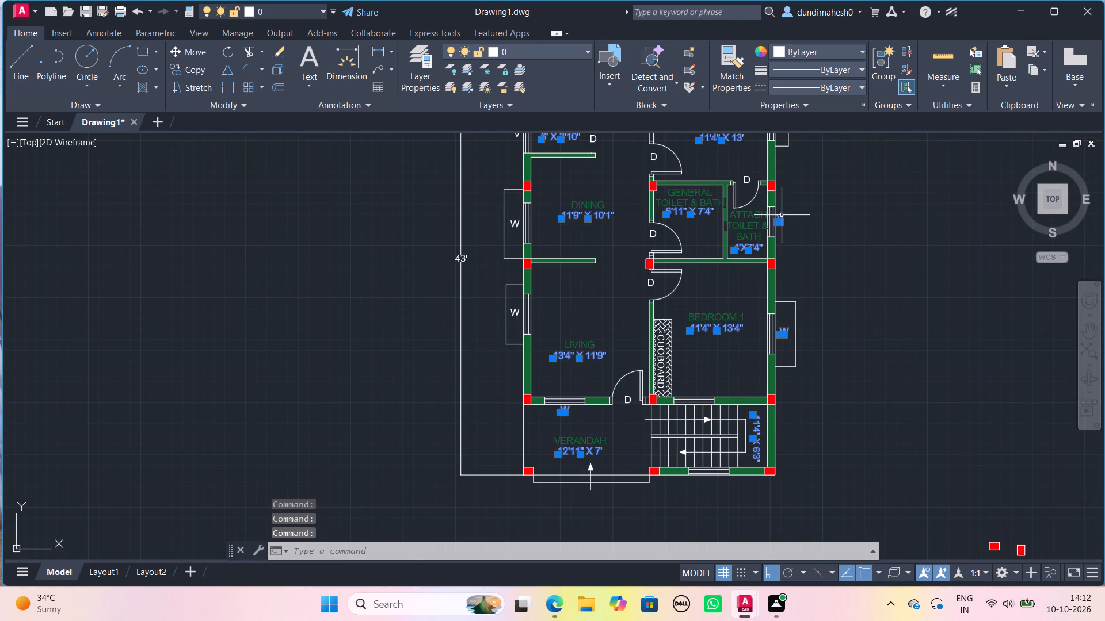
pyautogui.scroll(-1, 782, 215)
pyautogui.moveTo(788, 201); pyautogui.dragTo(841, 386, button='middle')
pyautogui.scroll(1, 836, 344)
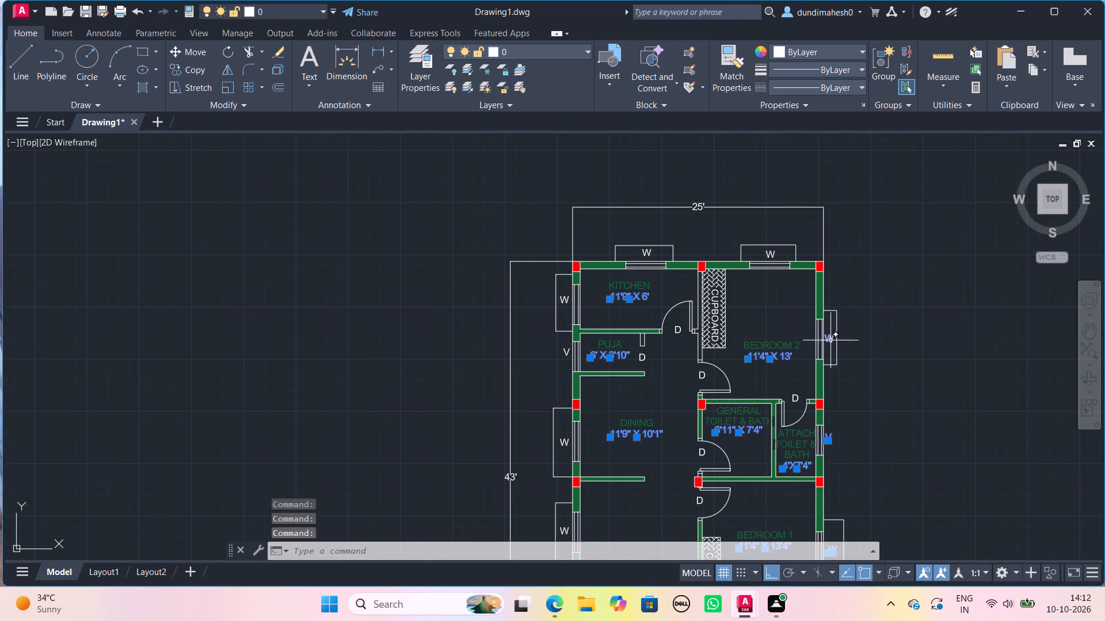
pyautogui.click(828, 339)
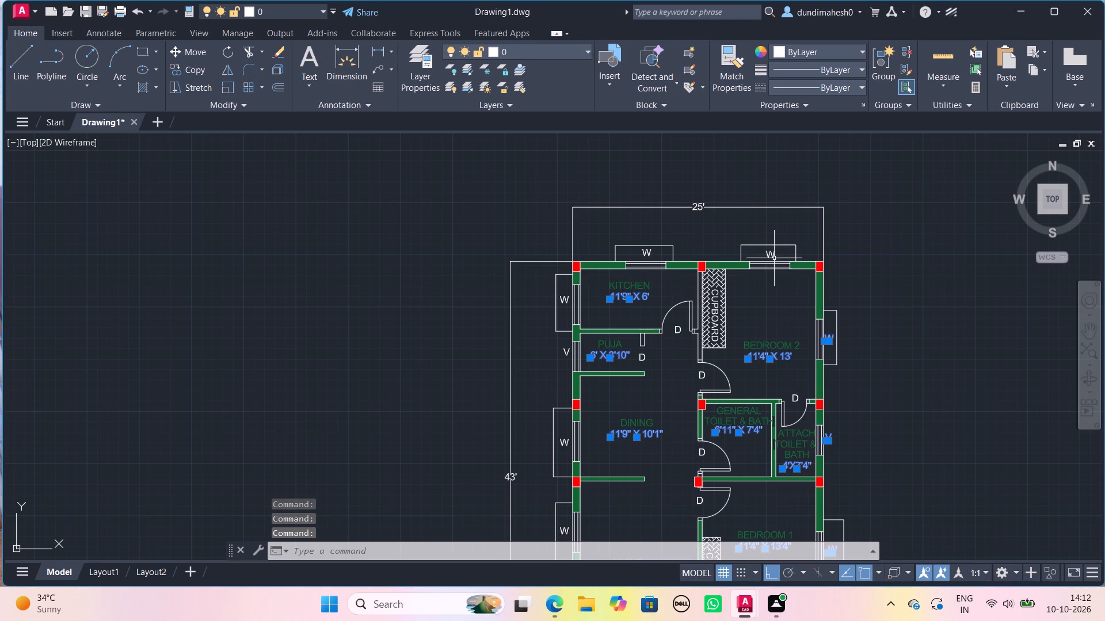
pyautogui.click(768, 254)
pyautogui.click(654, 254)
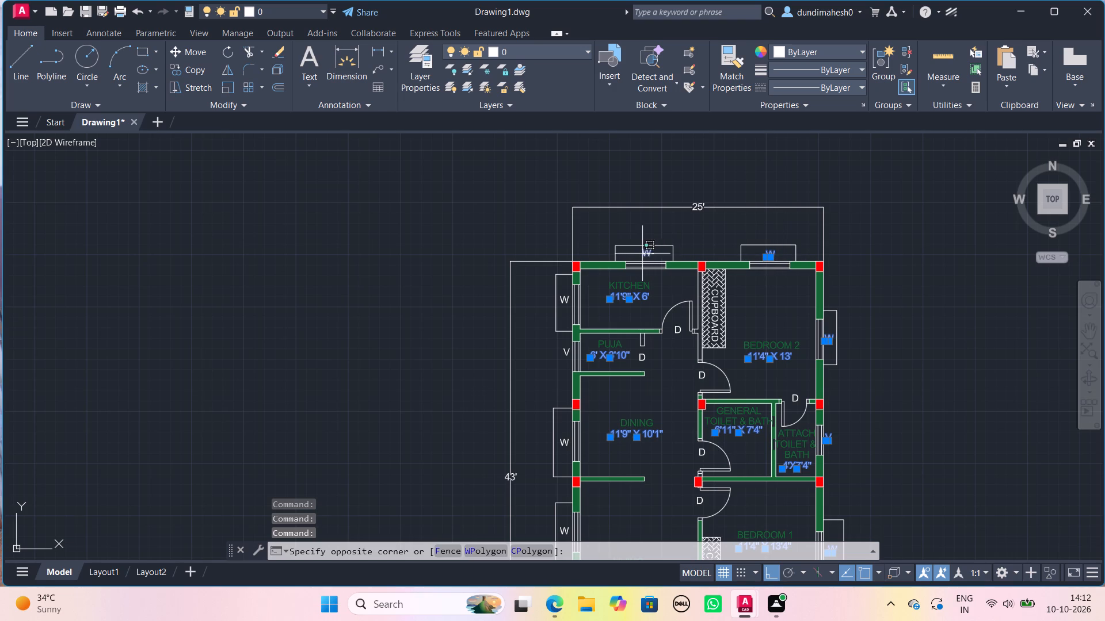
pyautogui.click(642, 254)
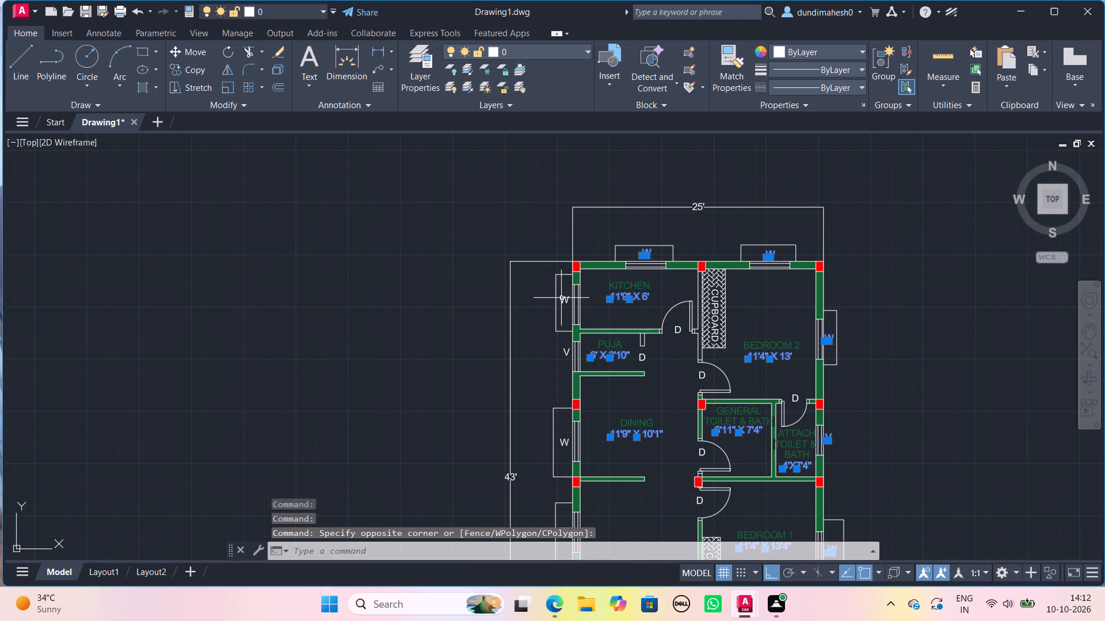
pyautogui.click(561, 298)
pyautogui.moveTo(575, 361); pyautogui.dragTo(597, 236, button='middle')
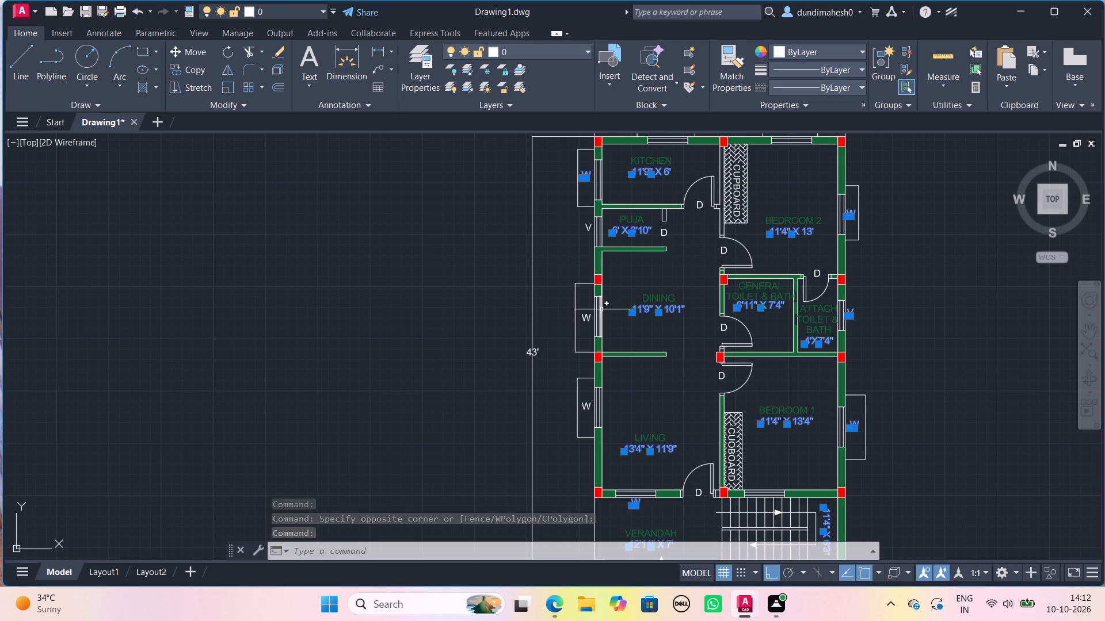
# Move the V label beside the Attach Toilet & Bath slightly down along the outer wall.
pyautogui.click(852, 315)
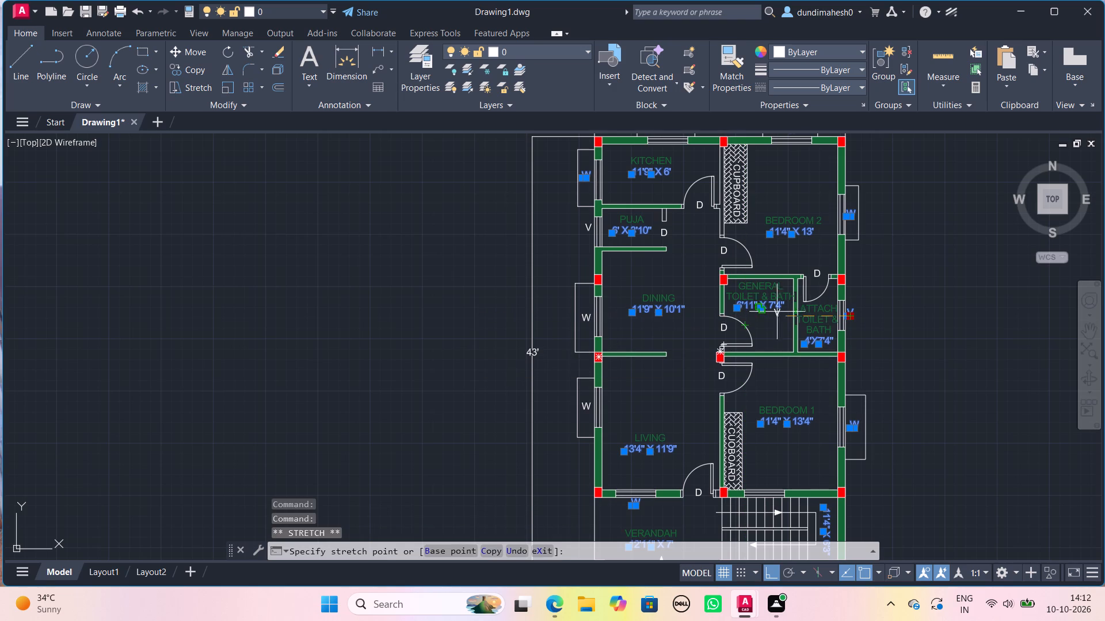
pyautogui.click(866, 332)
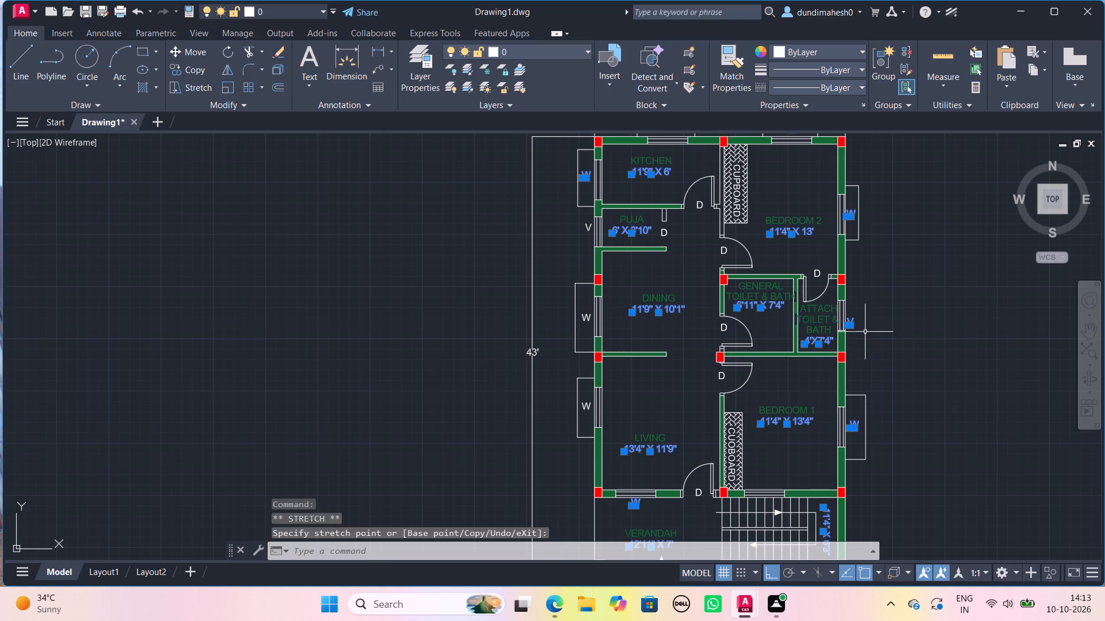
# Add the W labels of the Dining and Living side windows to the selection and colour all selected labels dark red 153,27,30.
pyautogui.click(589, 319)
pyautogui.click(583, 411)
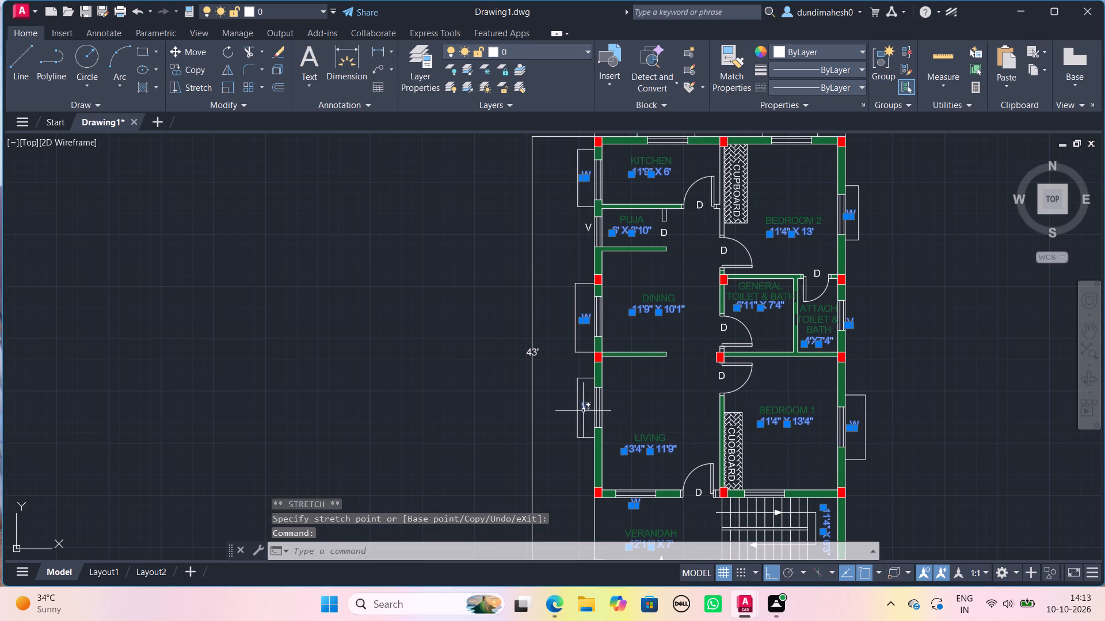
pyautogui.moveTo(586, 446); pyautogui.dragTo(579, 343, button='middle')
pyautogui.scroll(-1, 589, 351)
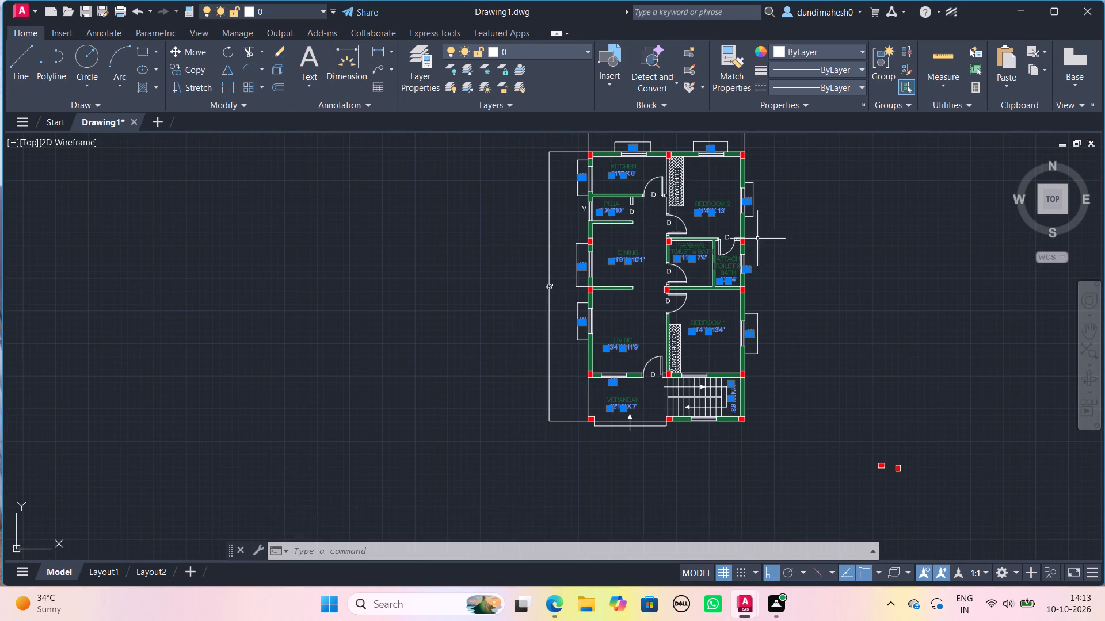
pyautogui.click(797, 50)
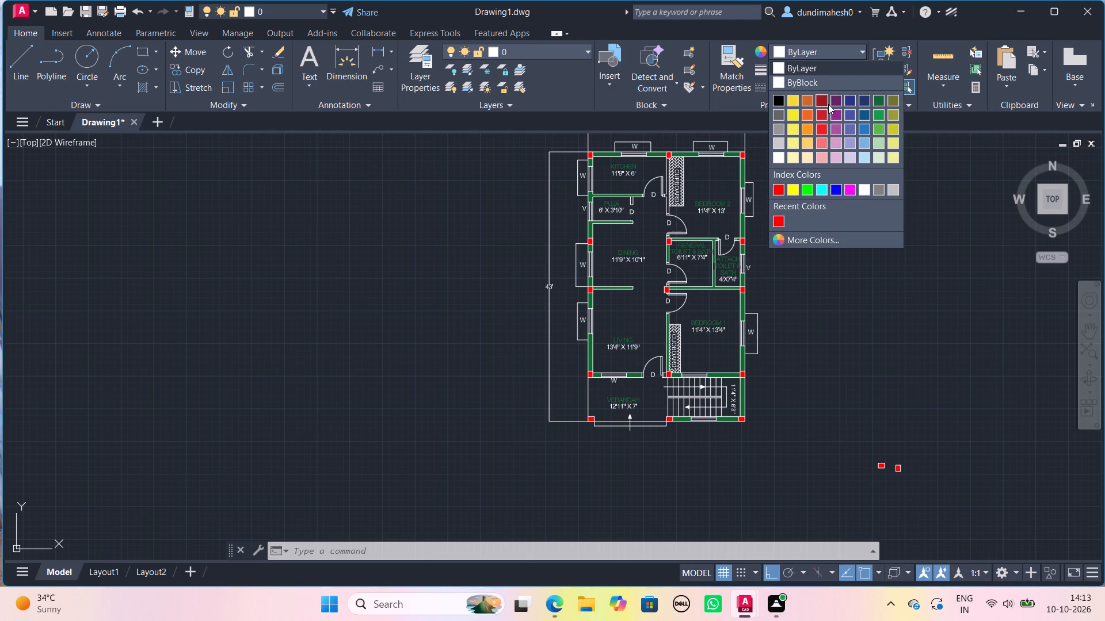
pyautogui.click(827, 102)
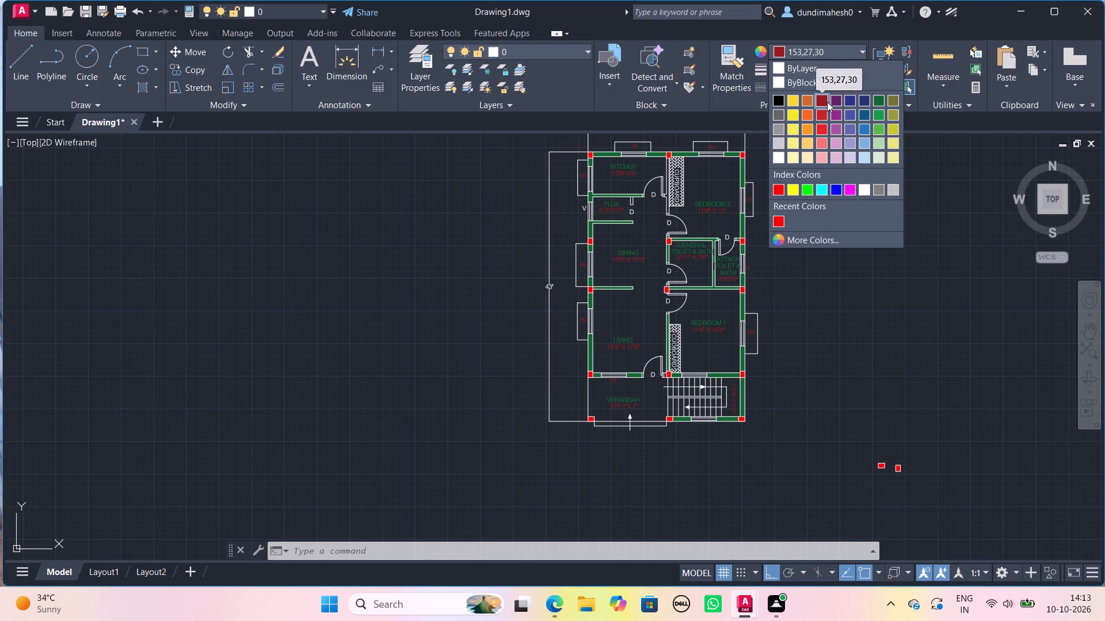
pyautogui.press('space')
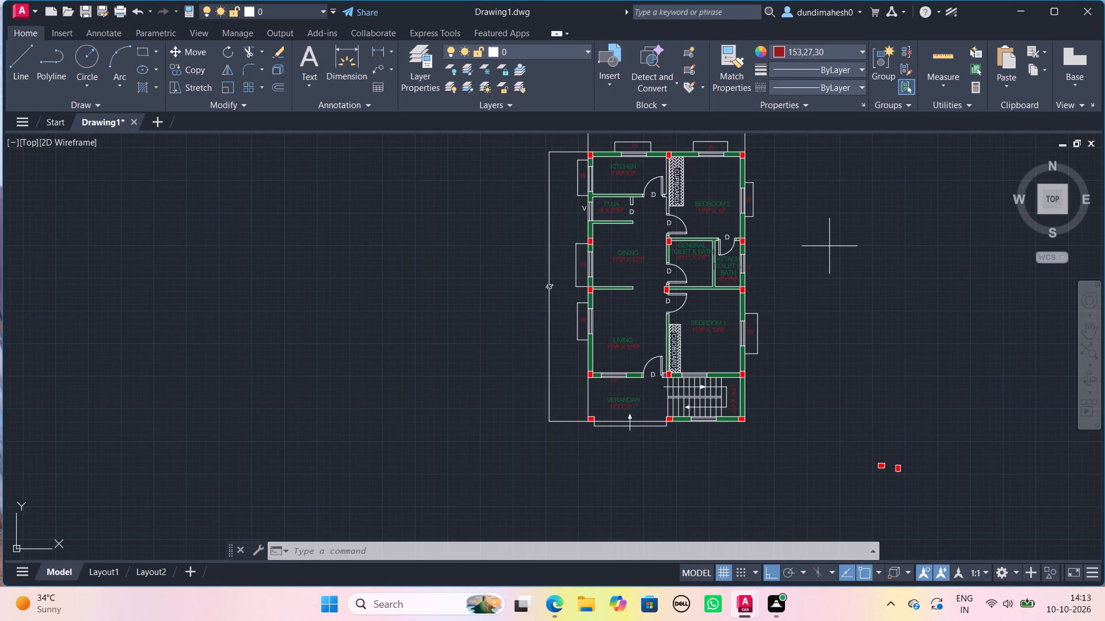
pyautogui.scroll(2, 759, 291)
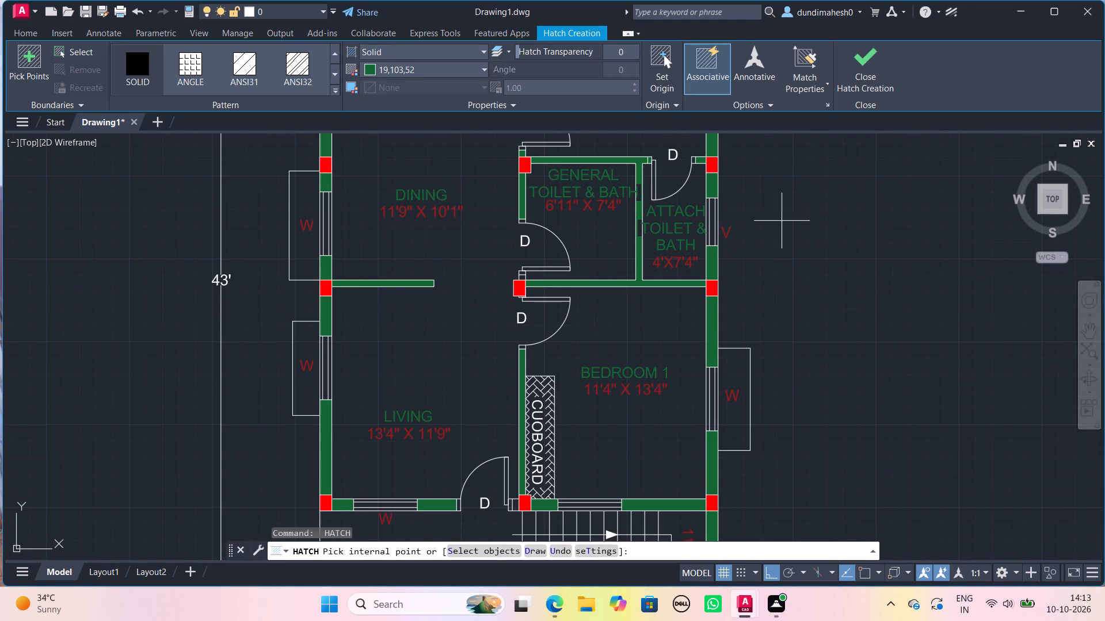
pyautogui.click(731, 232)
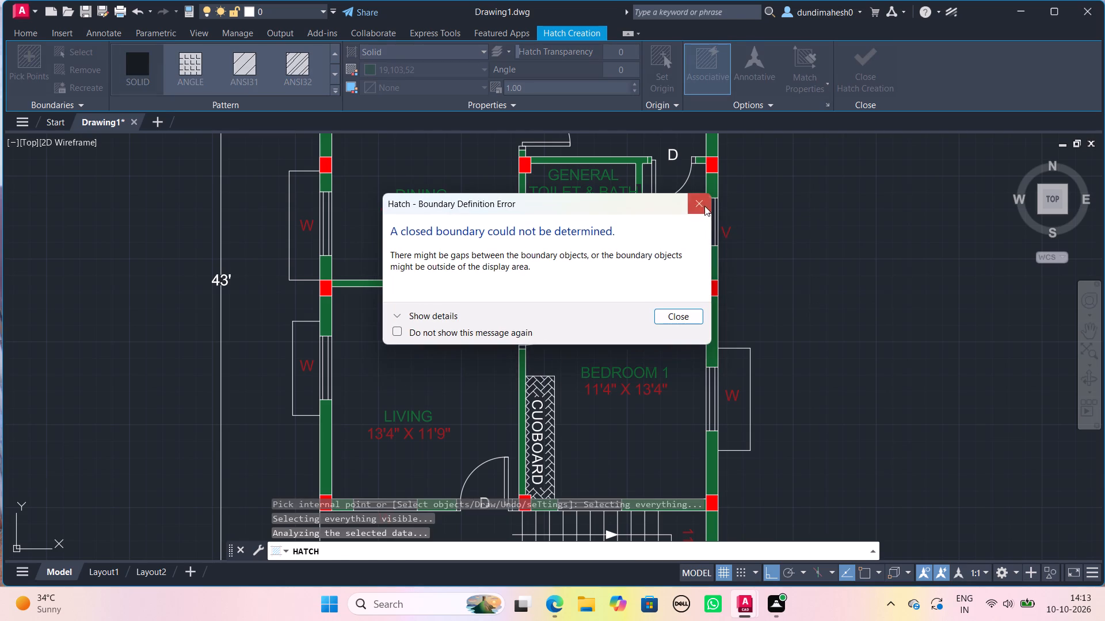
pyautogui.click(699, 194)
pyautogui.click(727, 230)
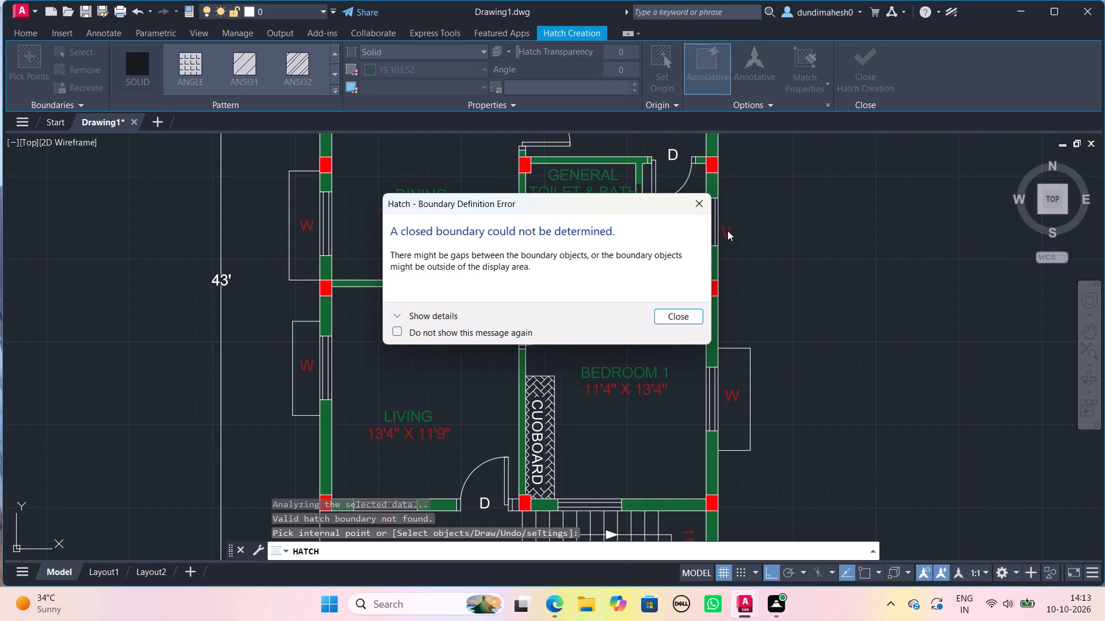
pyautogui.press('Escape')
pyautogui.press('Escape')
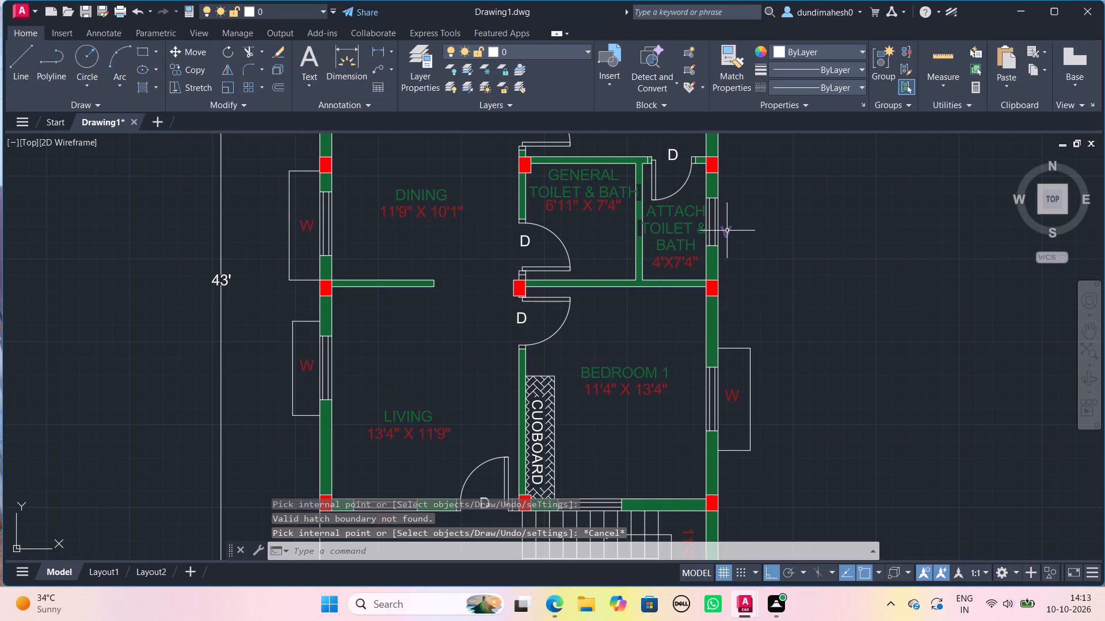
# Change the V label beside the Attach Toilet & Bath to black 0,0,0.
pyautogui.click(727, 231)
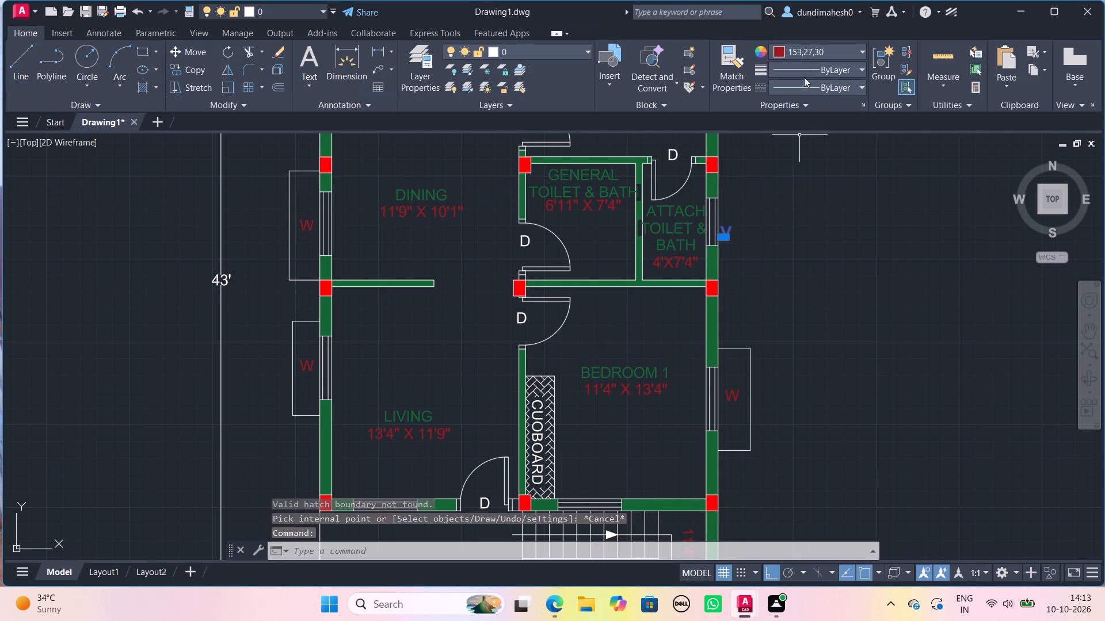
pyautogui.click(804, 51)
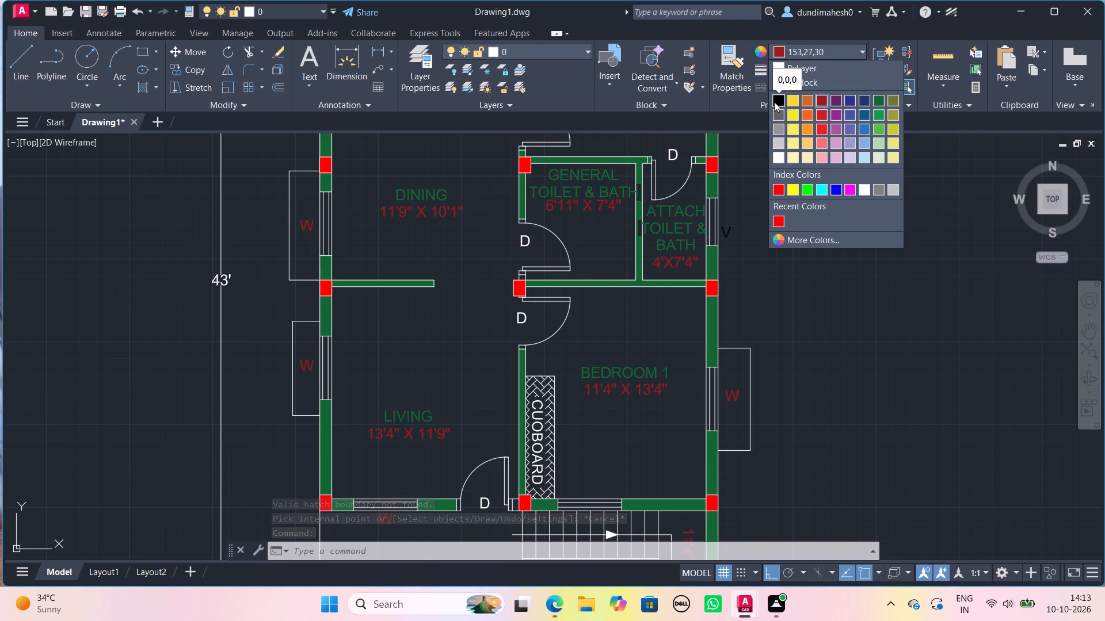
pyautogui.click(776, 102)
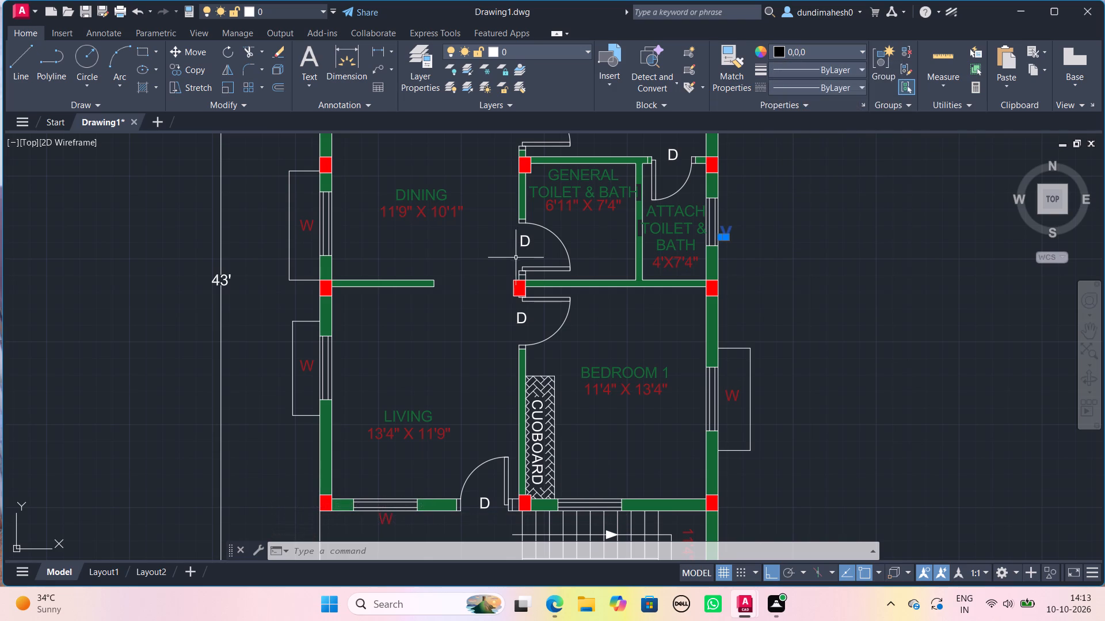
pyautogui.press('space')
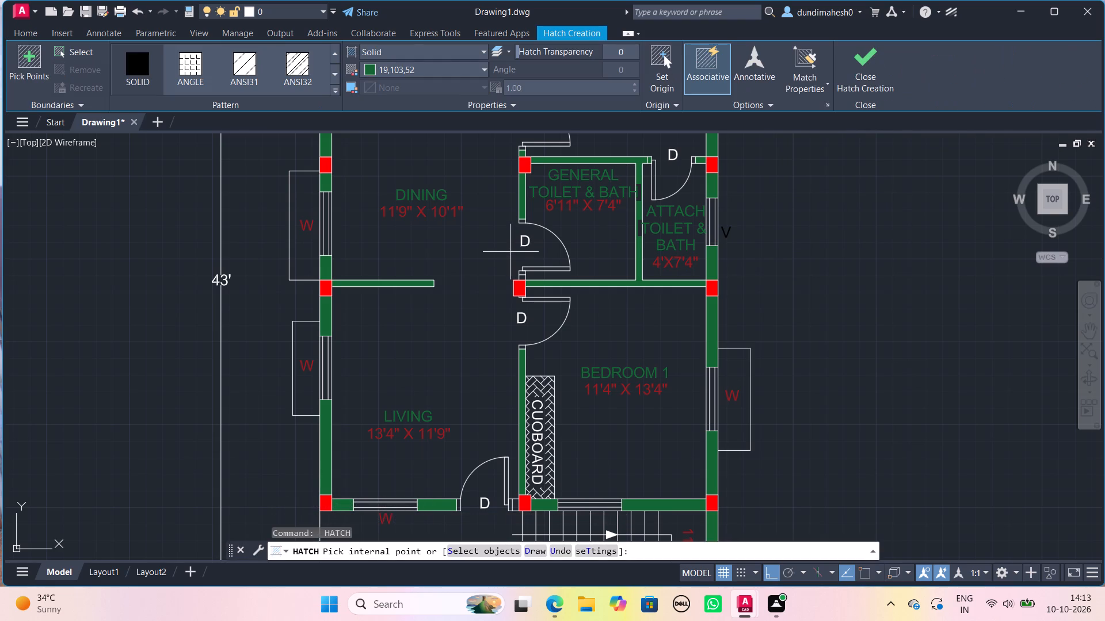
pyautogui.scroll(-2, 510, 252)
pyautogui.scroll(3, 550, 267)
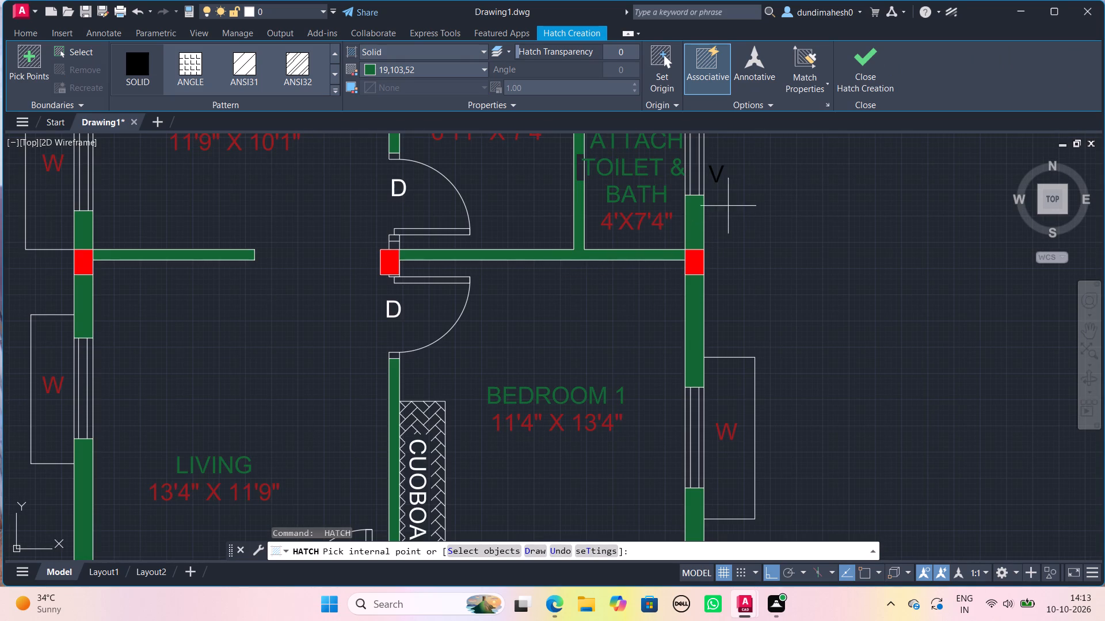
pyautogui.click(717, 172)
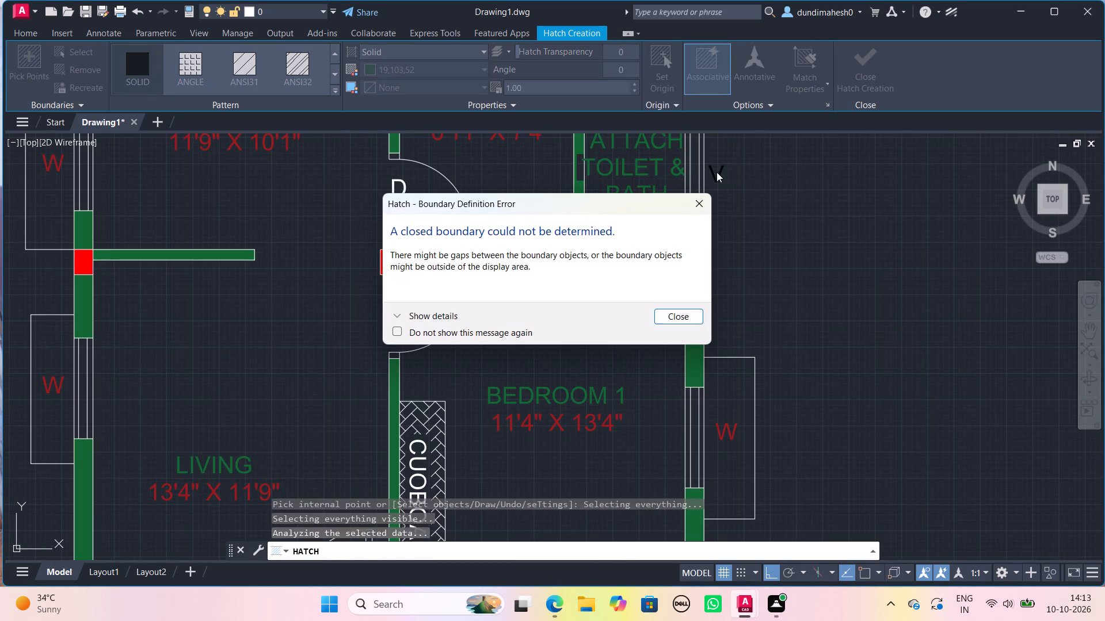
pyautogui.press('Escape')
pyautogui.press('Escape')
# Set the colour of the V label beside the Attach Toilet & Bath to ByLayer.
pyautogui.click(716, 172)
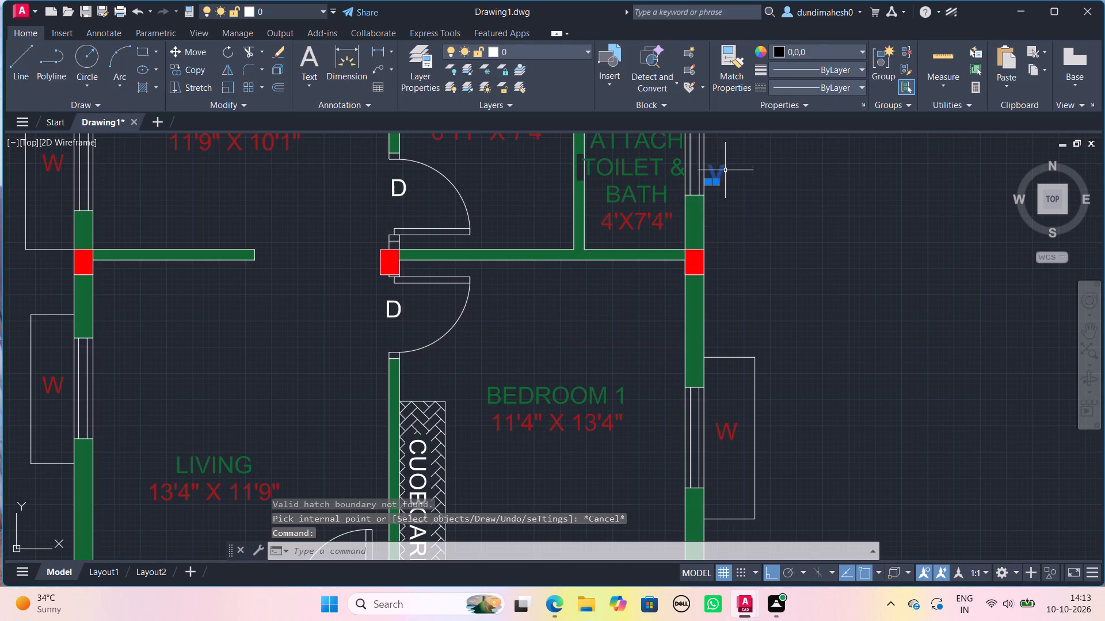
pyautogui.click(789, 51)
pyautogui.click(801, 67)
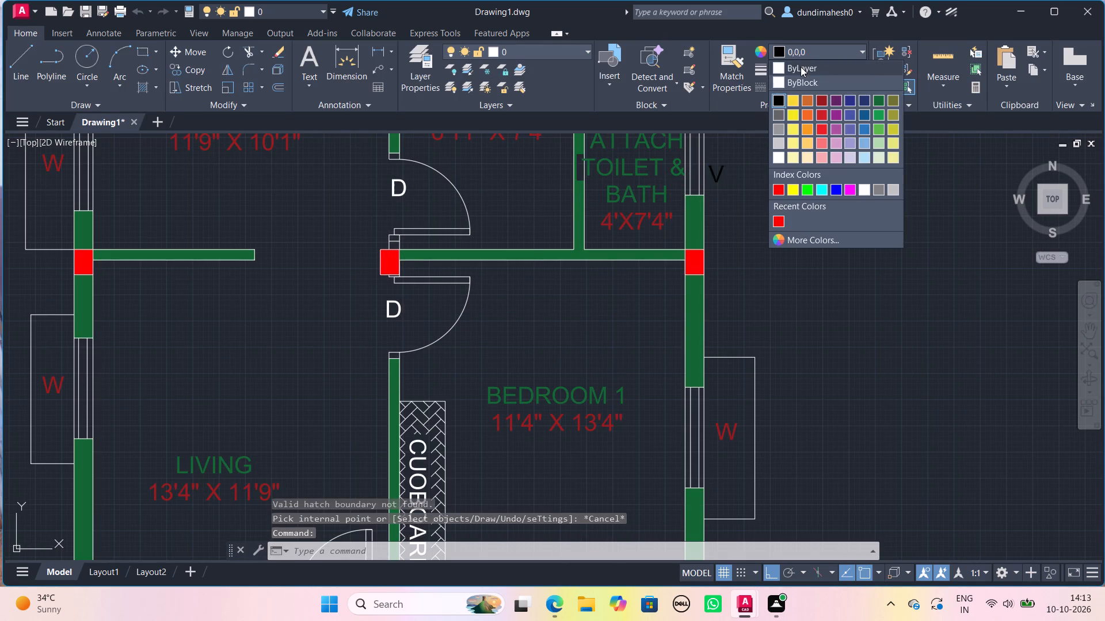
pyautogui.press('space')
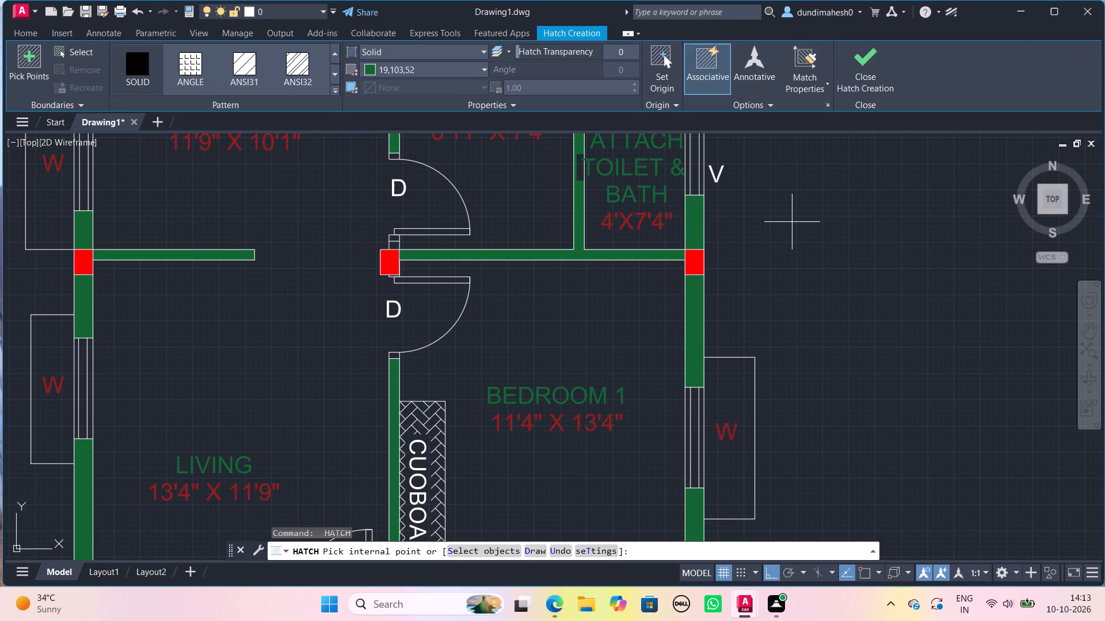
pyautogui.press('Escape')
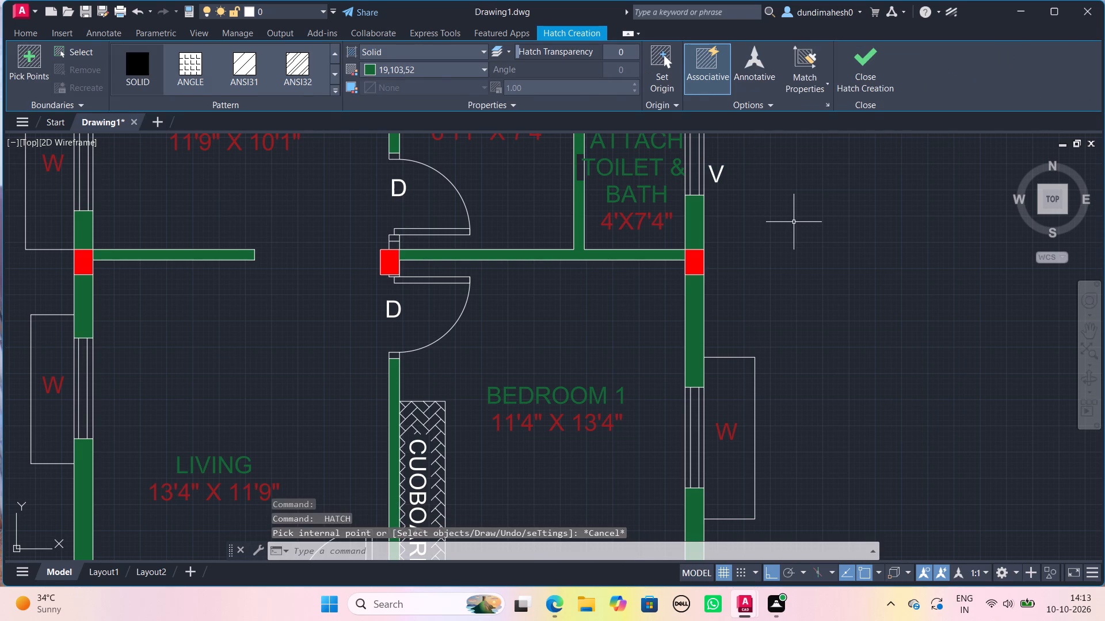
# Change the entrance arrow at the front of the Verandah to dark red 153,27,30.
pyautogui.scroll(-2, 750, 290)
pyautogui.scroll(-1, 736, 334)
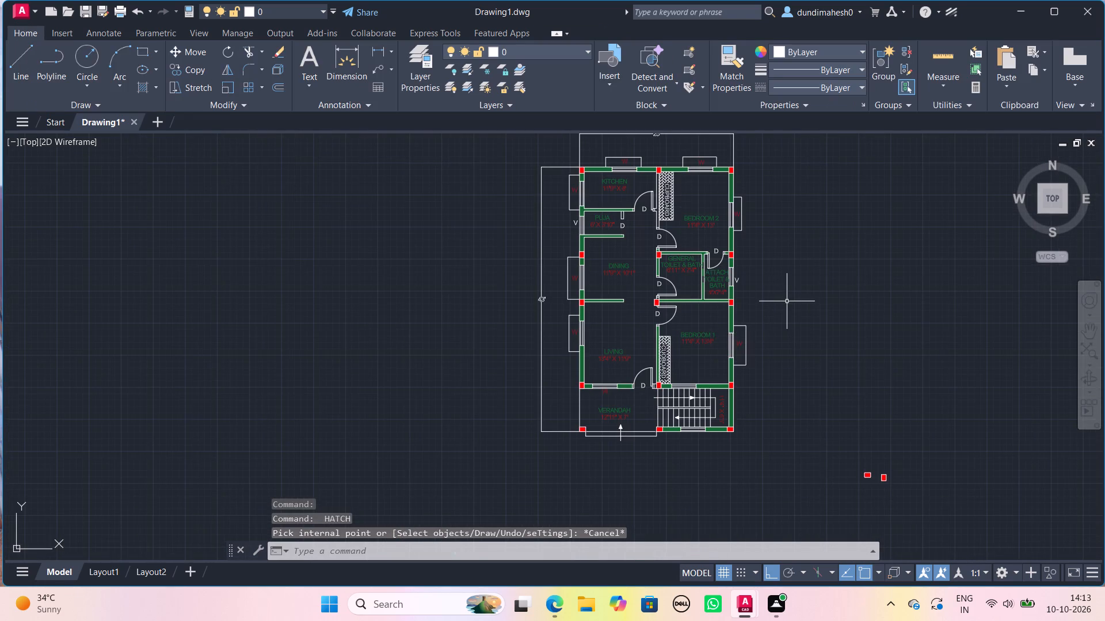
pyautogui.moveTo(785, 300); pyautogui.dragTo(842, 386, button='middle')
pyautogui.scroll(1, 842, 386)
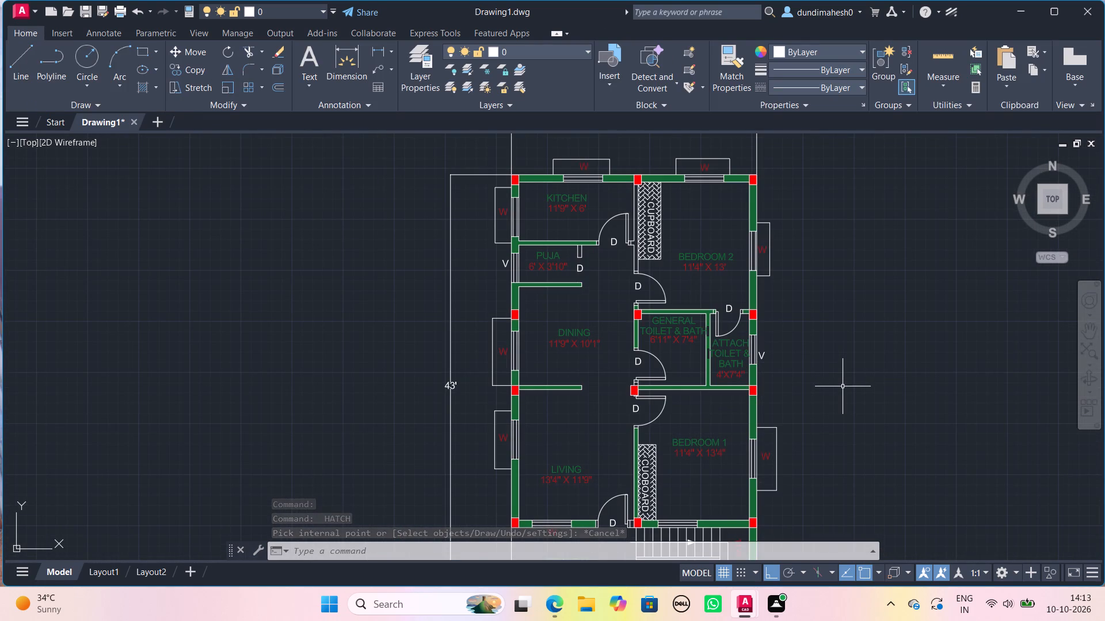
pyautogui.moveTo(832, 390); pyautogui.dragTo(802, 168, button='middle')
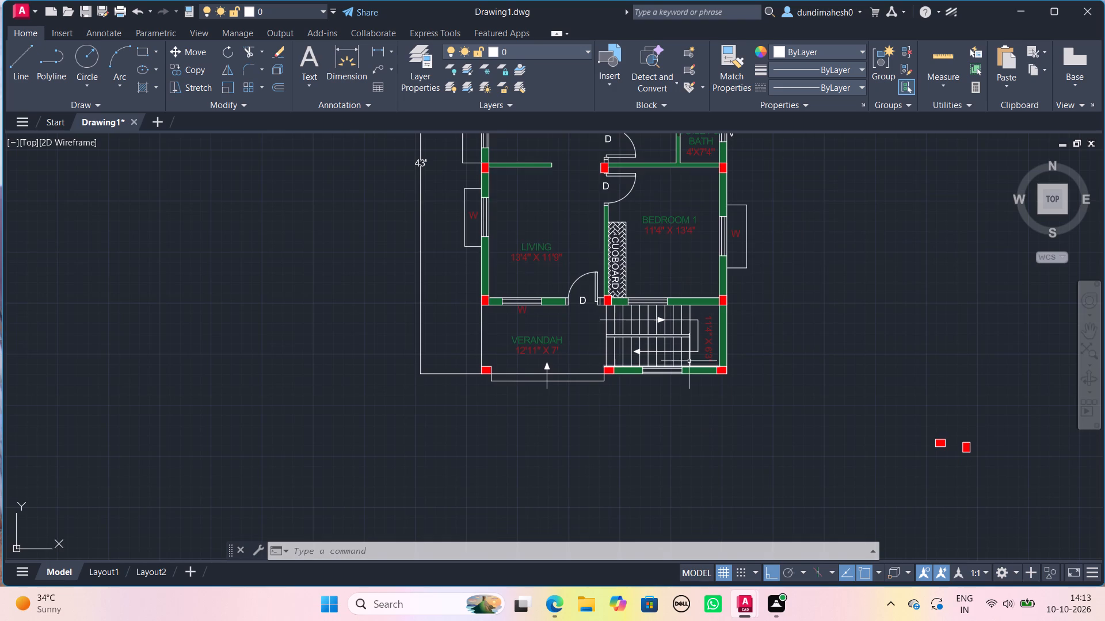
pyautogui.scroll(1, 685, 358)
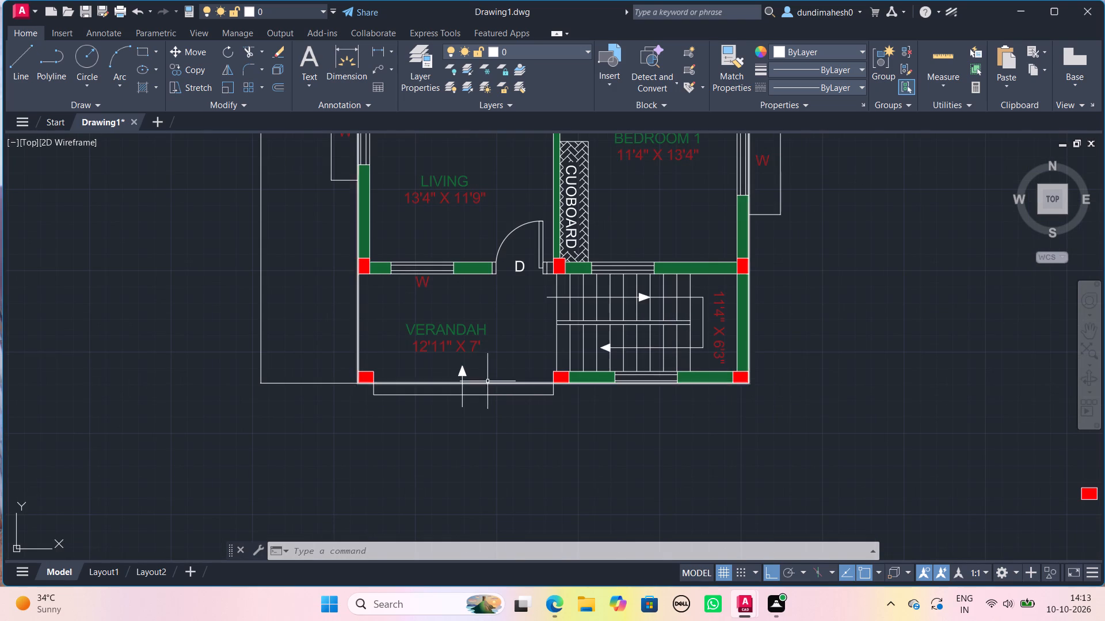
pyautogui.click(455, 373)
pyautogui.click(478, 380)
pyautogui.click(474, 378)
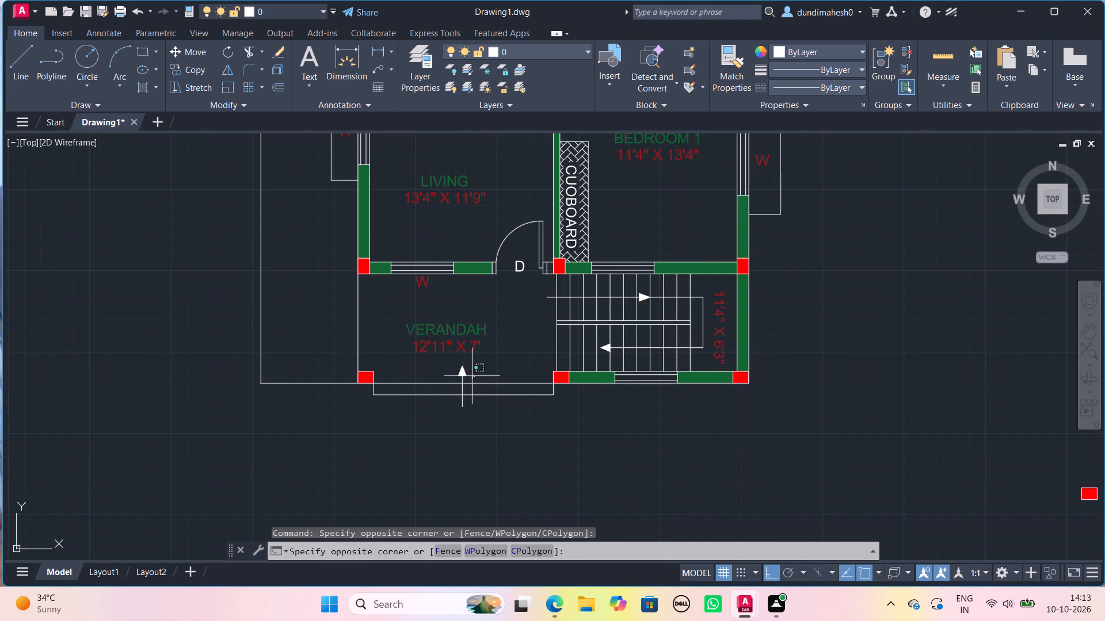
pyautogui.click(457, 369)
pyautogui.click(788, 41)
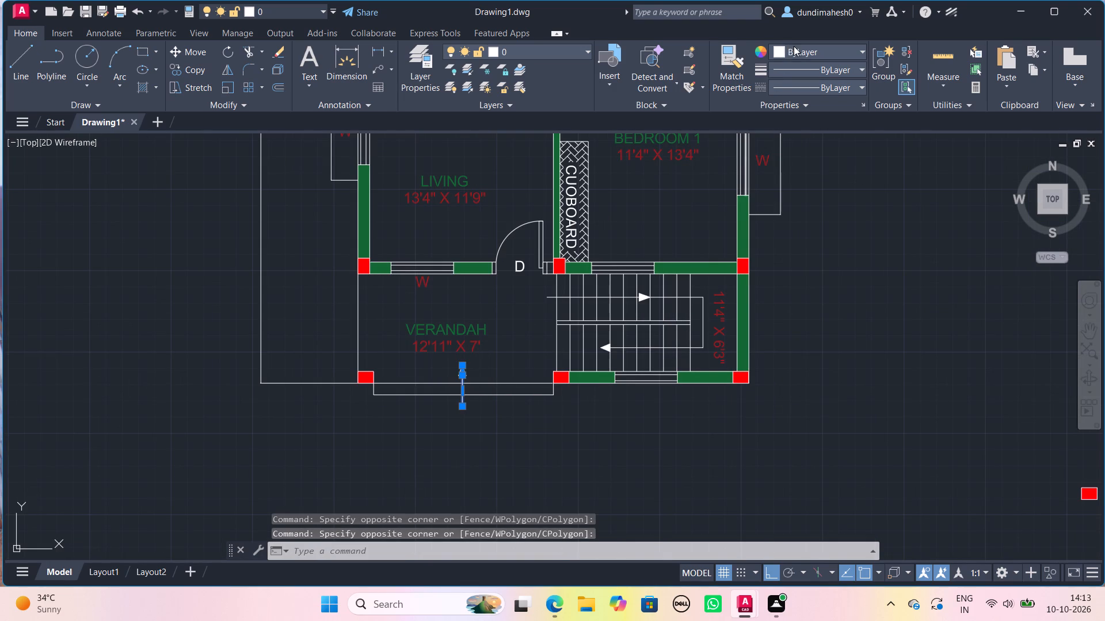
pyautogui.click(798, 52)
pyautogui.click(821, 98)
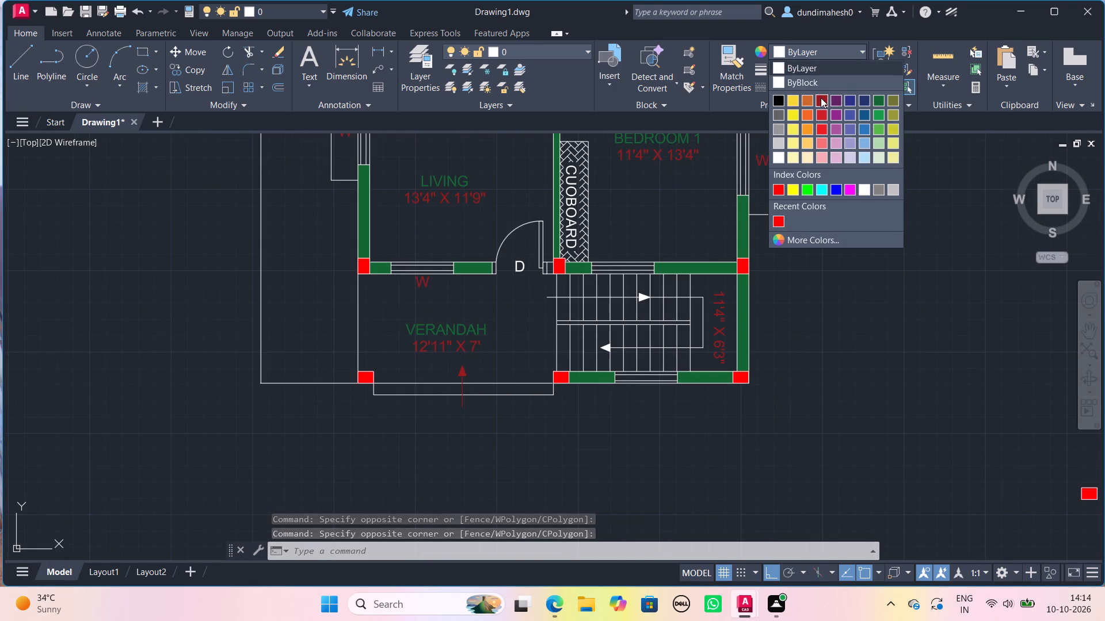
pyautogui.press('space')
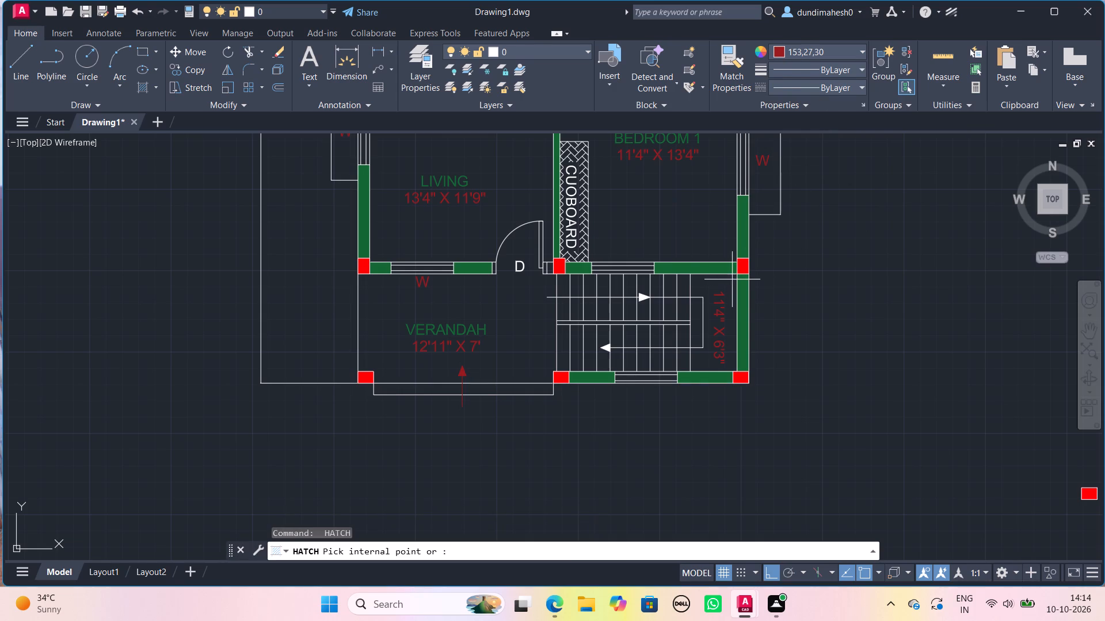
pyautogui.press('Escape')
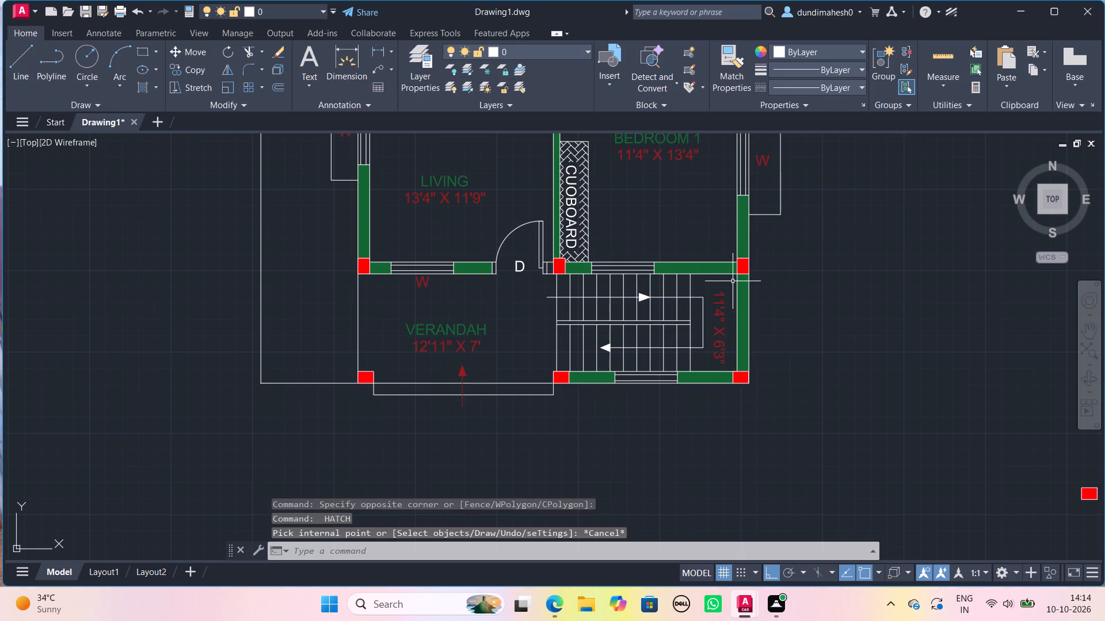
# Change the staircase direction line and its arrowheads to magenta.
pyautogui.click(710, 302)
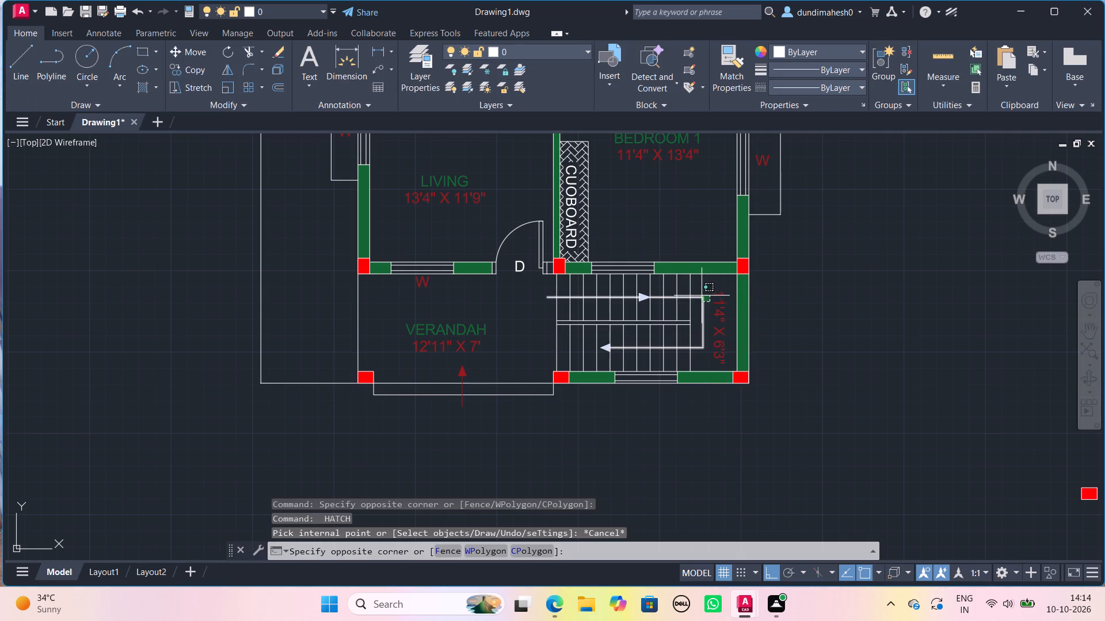
pyautogui.click(702, 296)
pyautogui.click(797, 54)
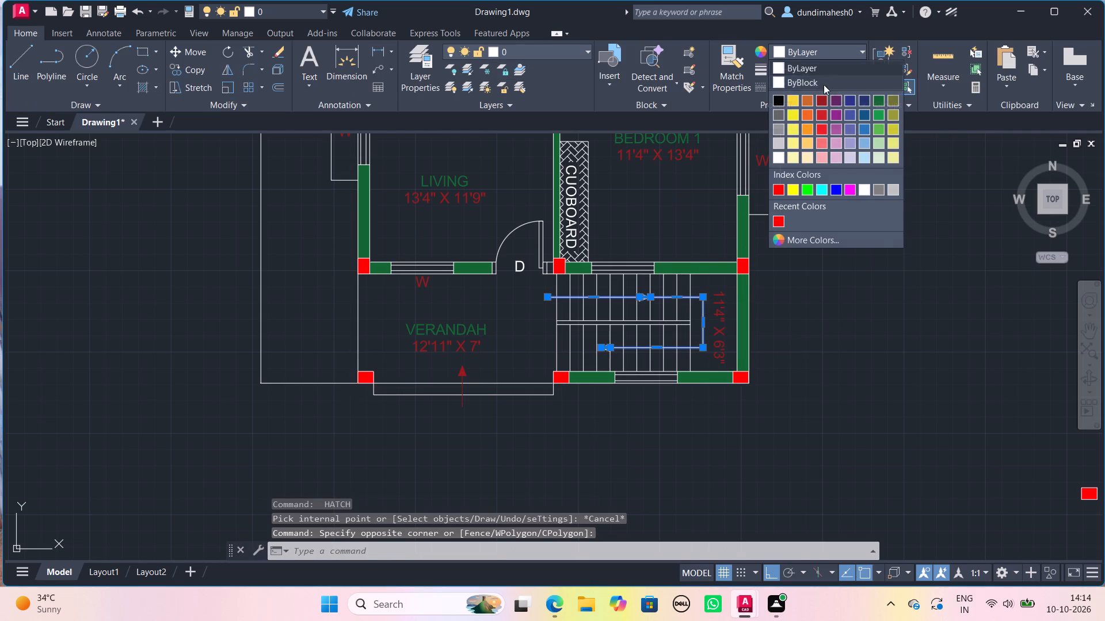
pyautogui.click(851, 190)
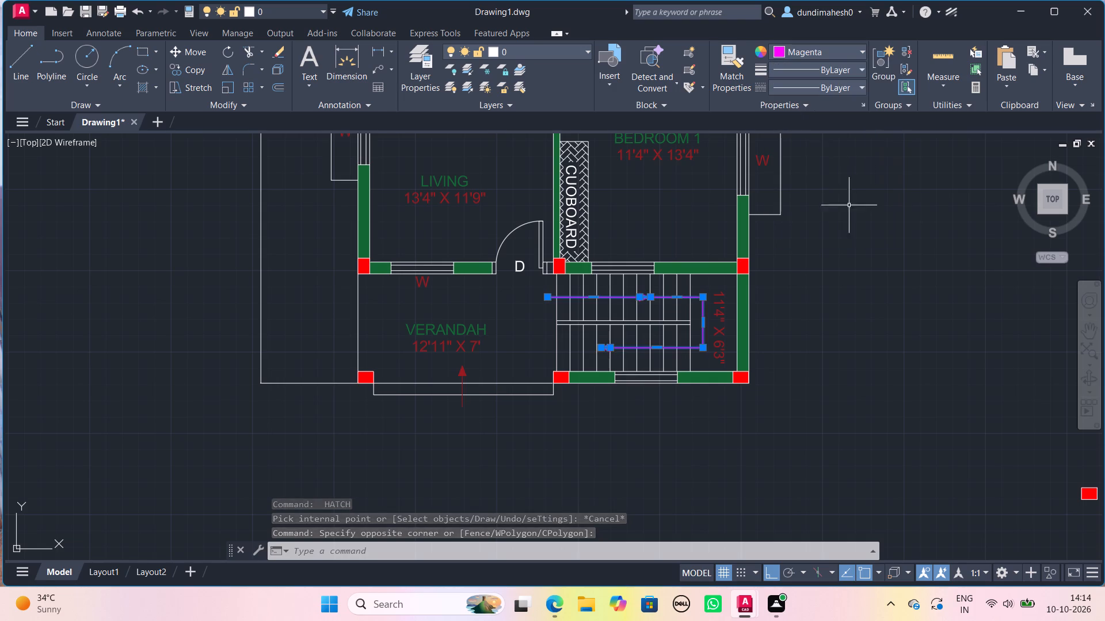
pyautogui.press('space')
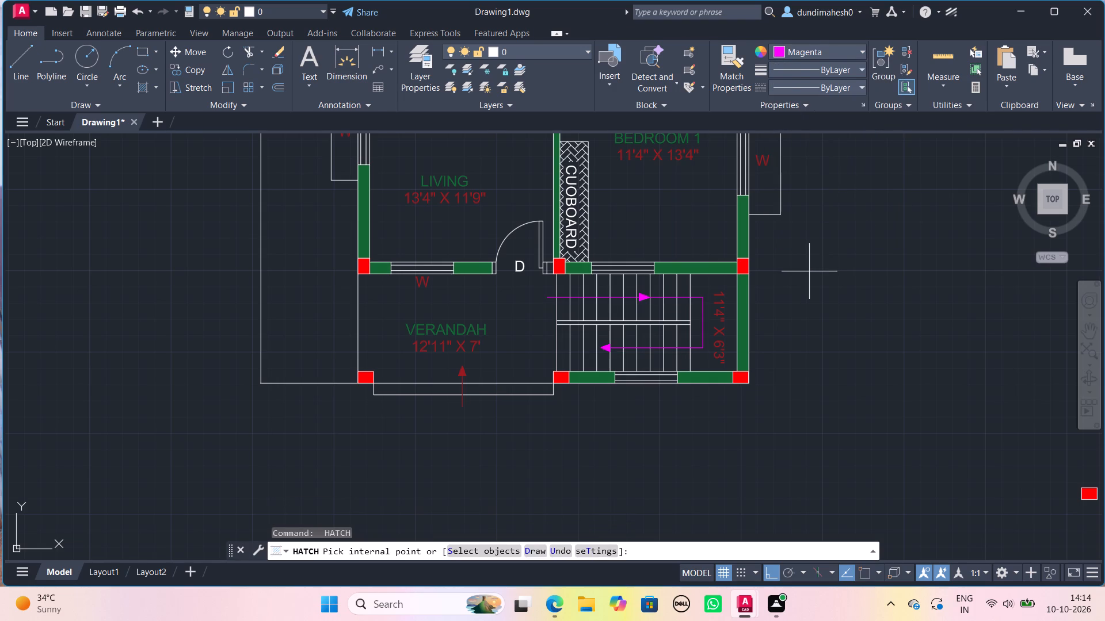
pyautogui.press('Escape')
# Change the overall length and width dimensions of the house plan to dark red 153,27,30.
pyautogui.scroll(-1, 809, 271)
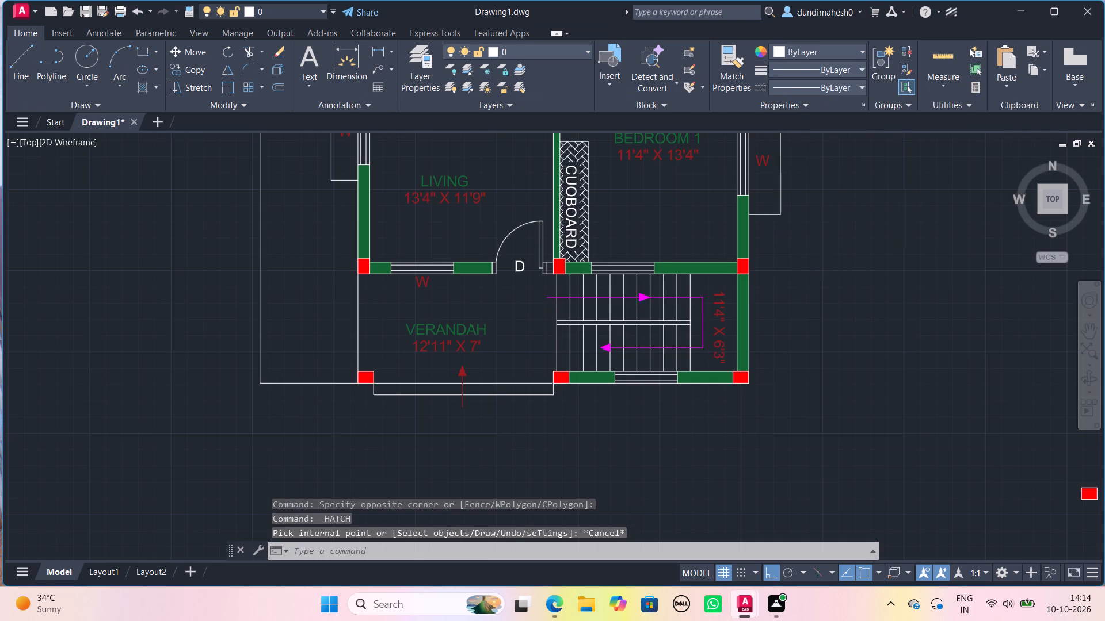
pyautogui.scroll(-2, 549, 298)
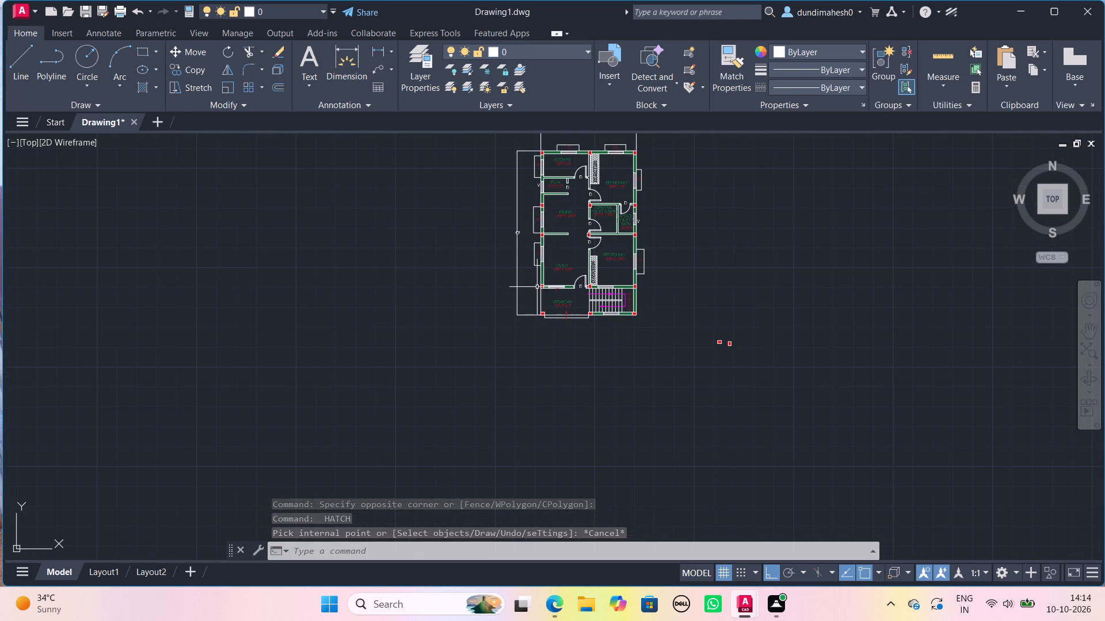
pyautogui.moveTo(536, 287); pyautogui.dragTo(536, 400, button='middle')
pyautogui.scroll(2, 509, 367)
pyautogui.click(523, 355)
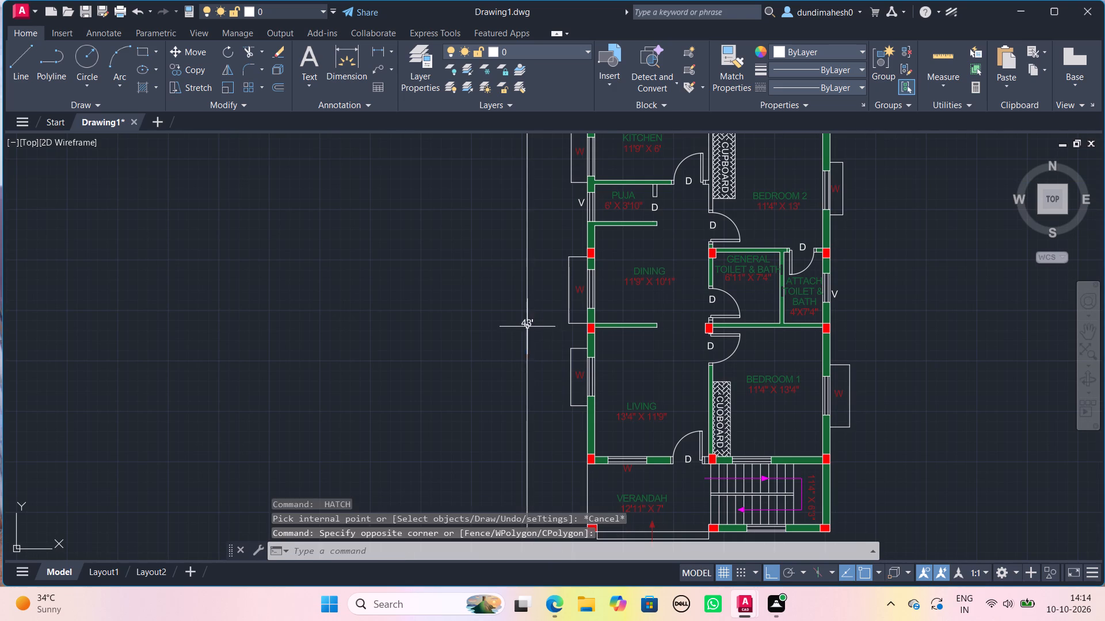
pyautogui.click(527, 328)
pyautogui.click(525, 317)
pyautogui.scroll(-2, 528, 270)
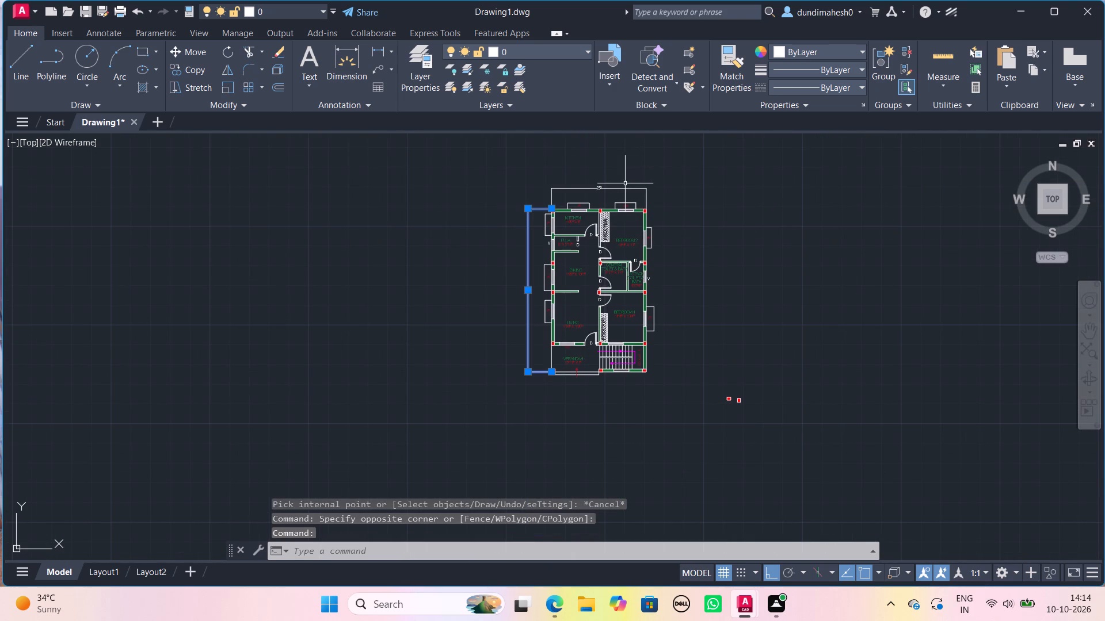
pyautogui.click(604, 187)
pyautogui.click(807, 43)
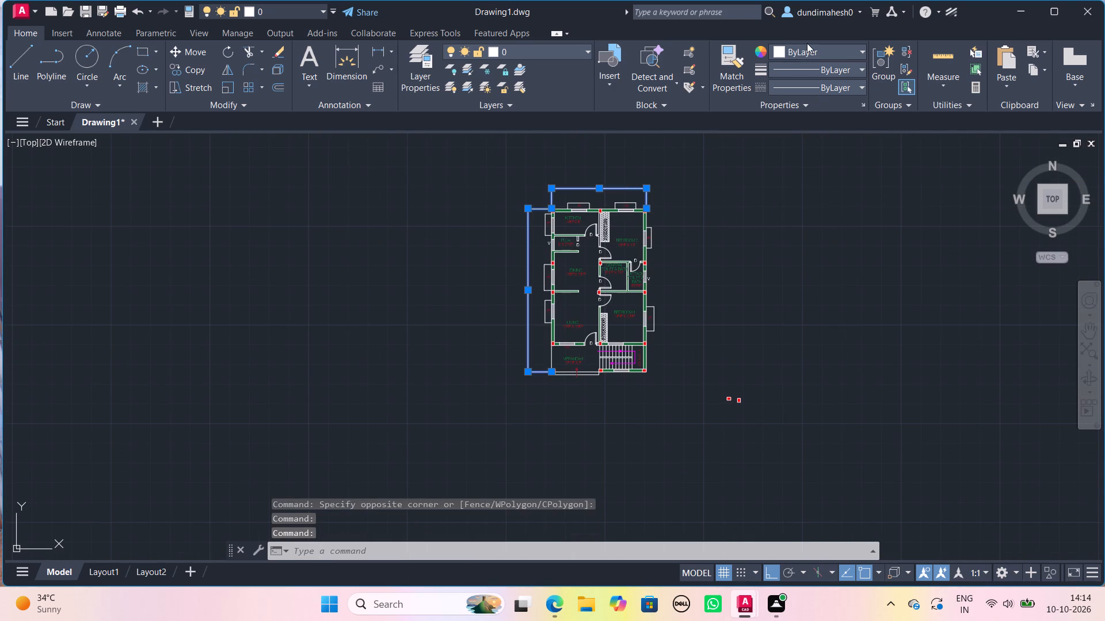
pyautogui.click(811, 52)
pyautogui.click(821, 102)
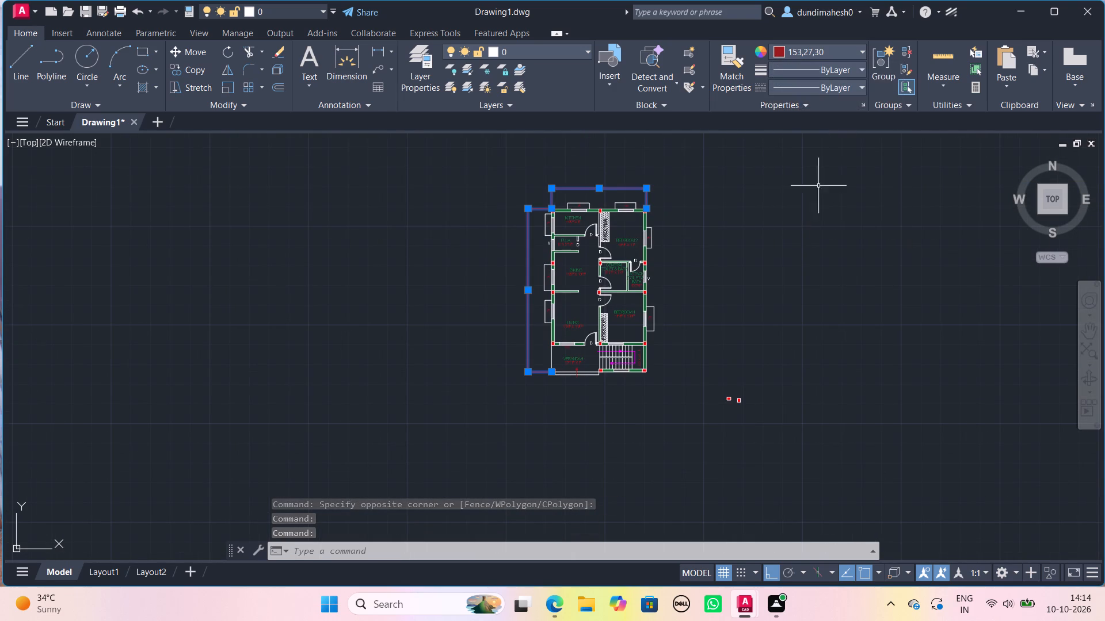
pyautogui.press('space')
pyautogui.press('Escape')
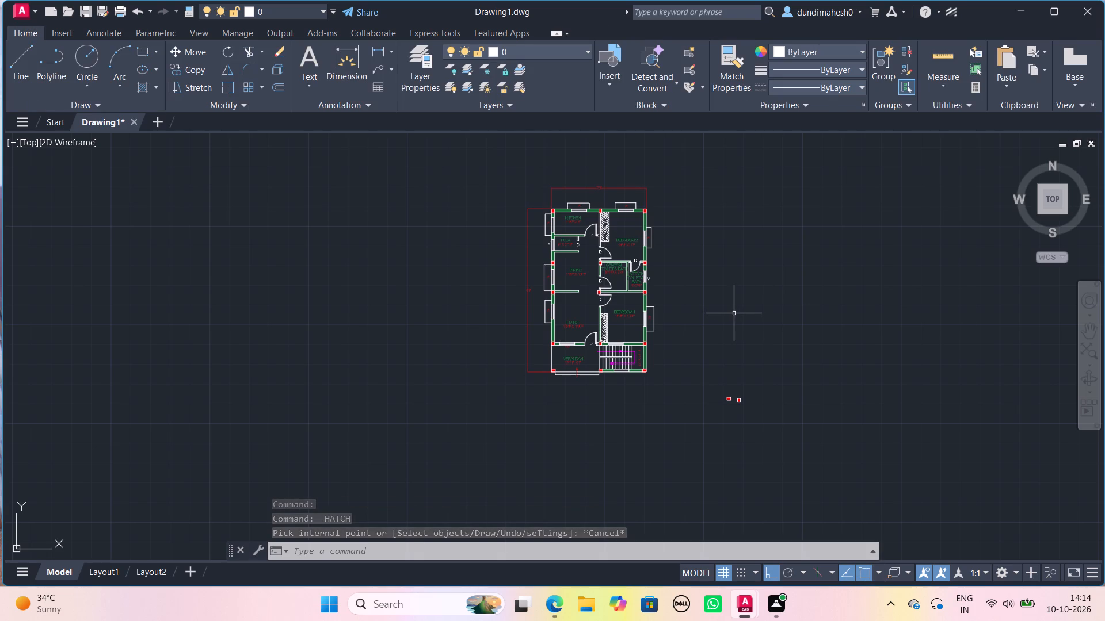
# Erase the short lines closing both ends of the partition wall between the General and Attach Toilet & Bath rooms.
pyautogui.scroll(2, 669, 308)
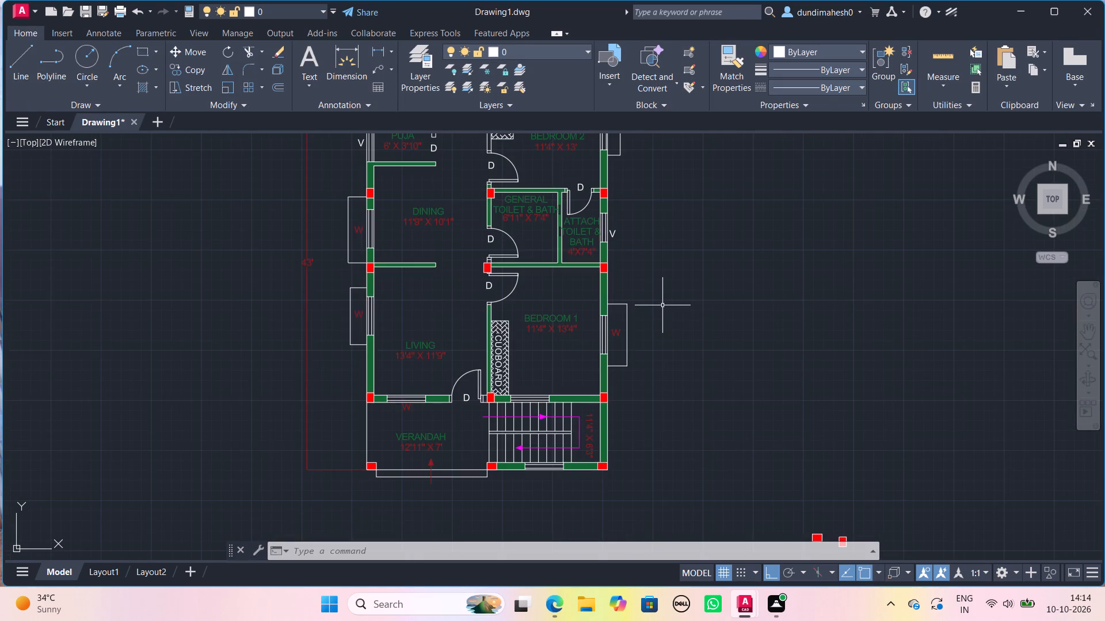
pyautogui.scroll(2, 661, 305)
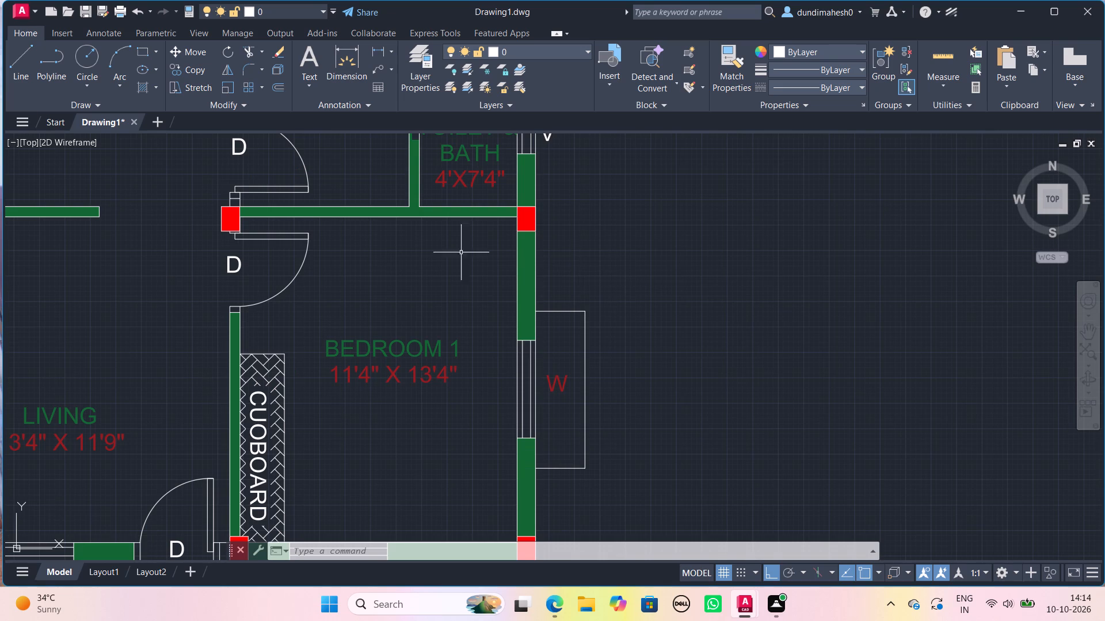
pyautogui.moveTo(413, 275); pyautogui.dragTo(534, 415, button='middle')
pyautogui.scroll(1, 592, 372)
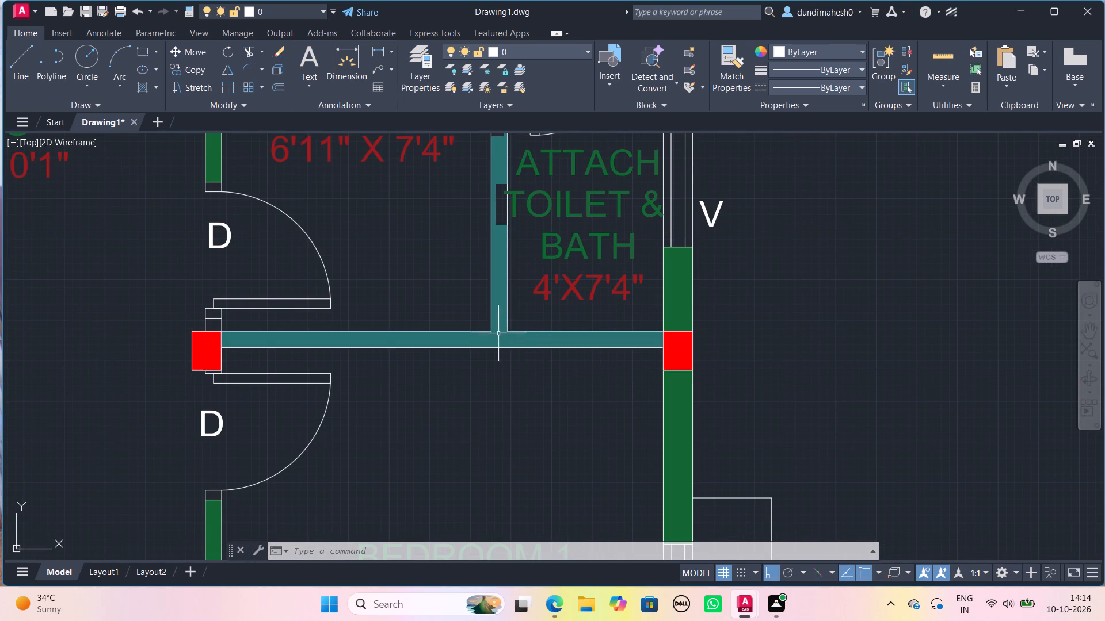
pyautogui.click(499, 334)
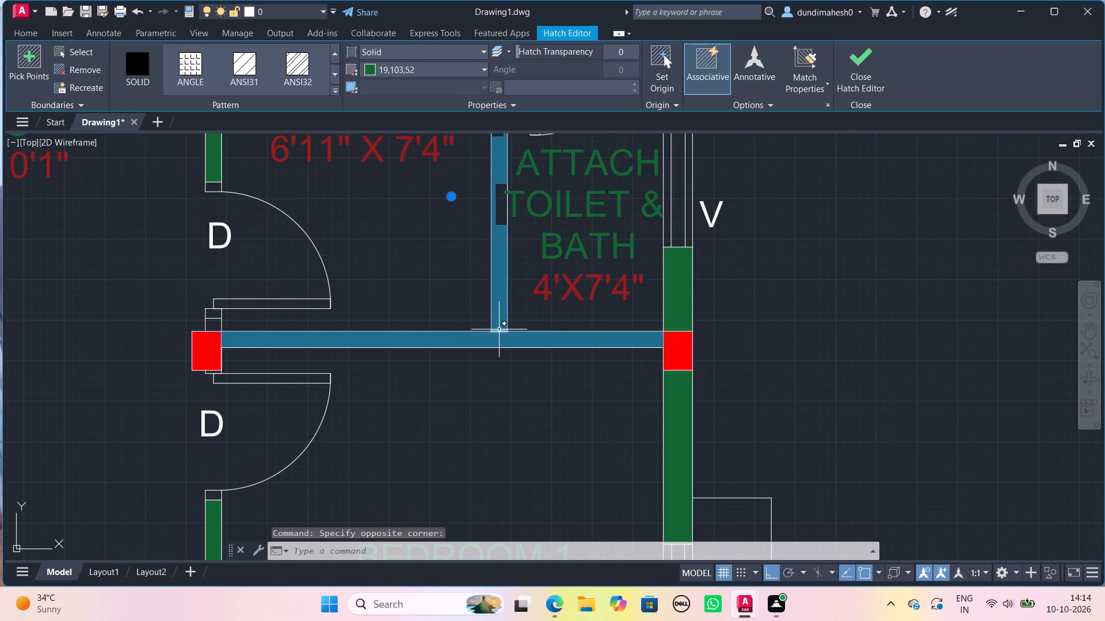
pyautogui.press('Escape')
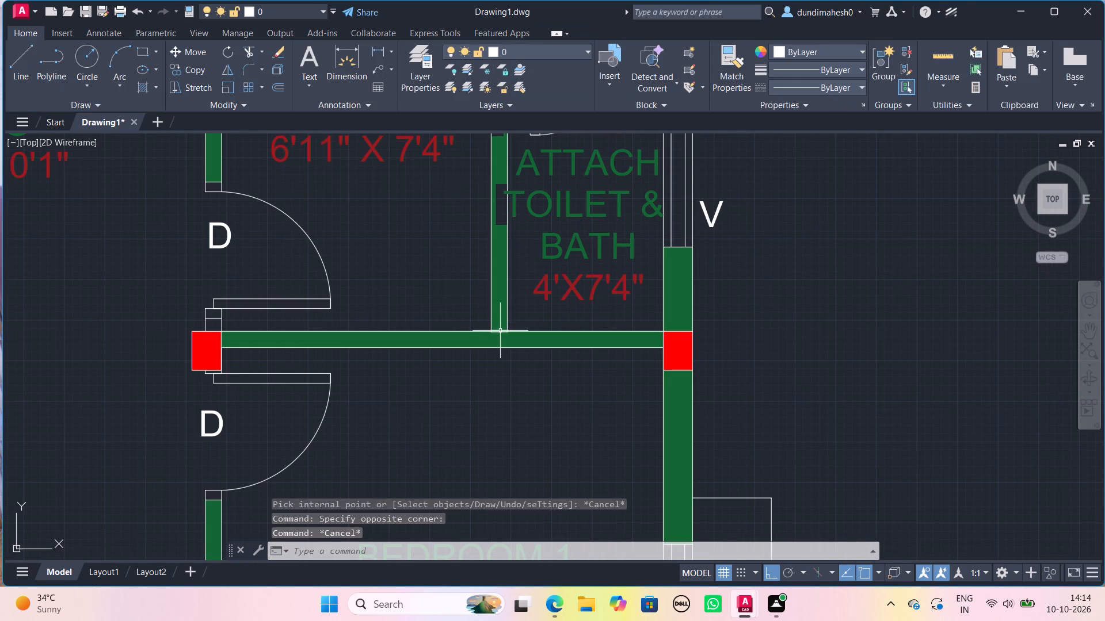
pyautogui.click(500, 330)
pyautogui.press('Delete')
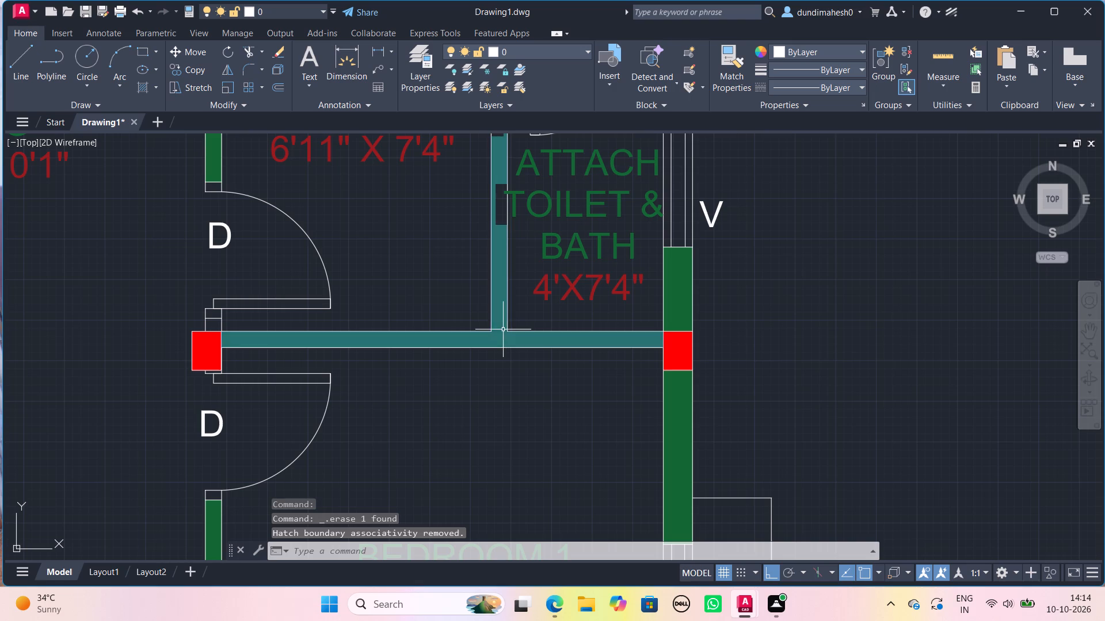
pyautogui.moveTo(471, 214); pyautogui.dragTo(406, 572, button='middle')
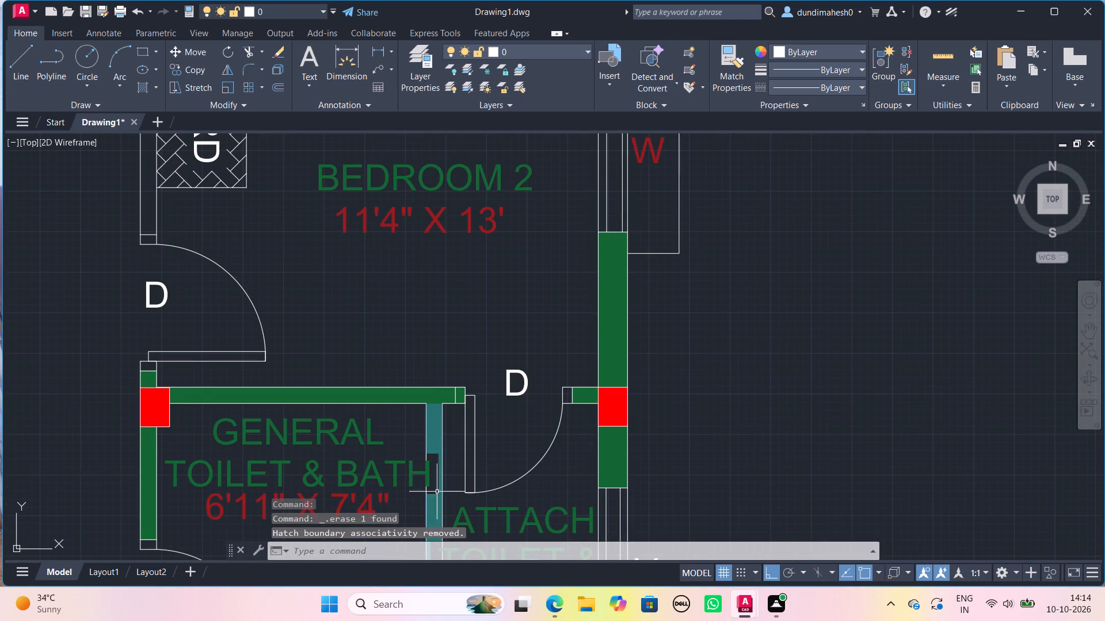
pyautogui.click(433, 404)
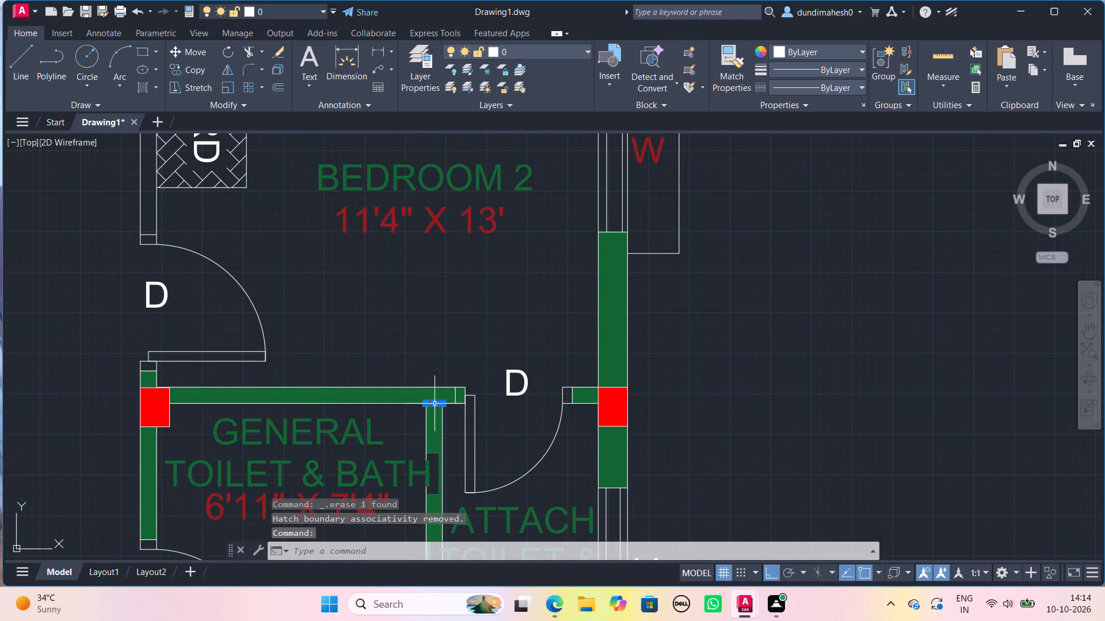
pyautogui.press('Delete')
# Save the drawing in the Documents folder under the name "2 bhk north facing residential house plan".
pyautogui.scroll(-2, 433, 407)
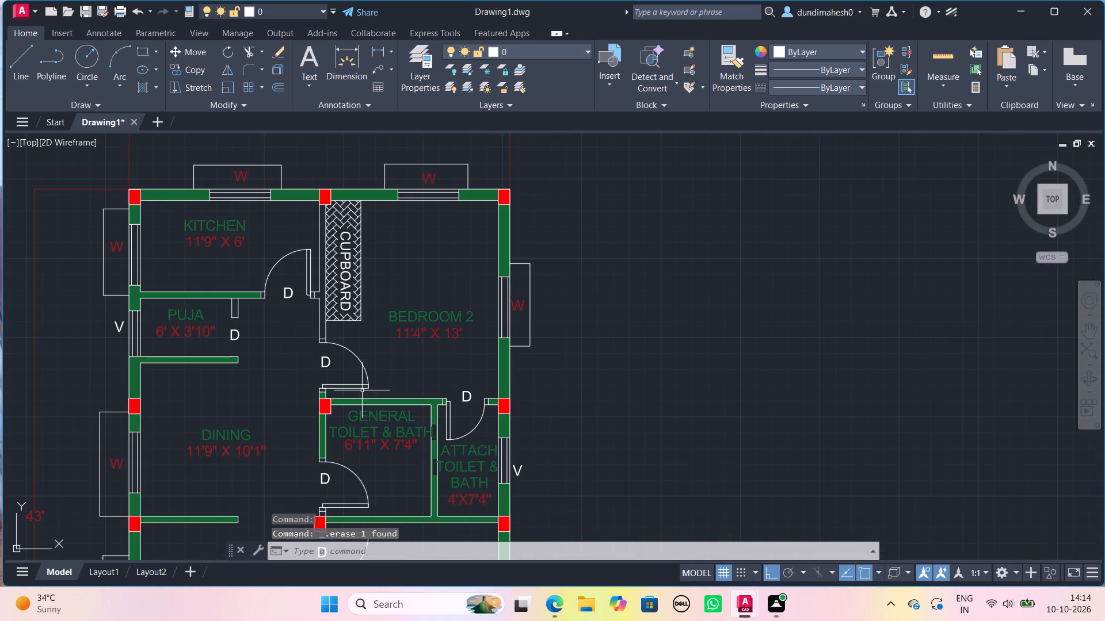
pyautogui.scroll(-1, 374, 375)
pyautogui.moveTo(413, 361); pyautogui.dragTo(753, 204, button='middle')
pyautogui.scroll(-1, 750, 204)
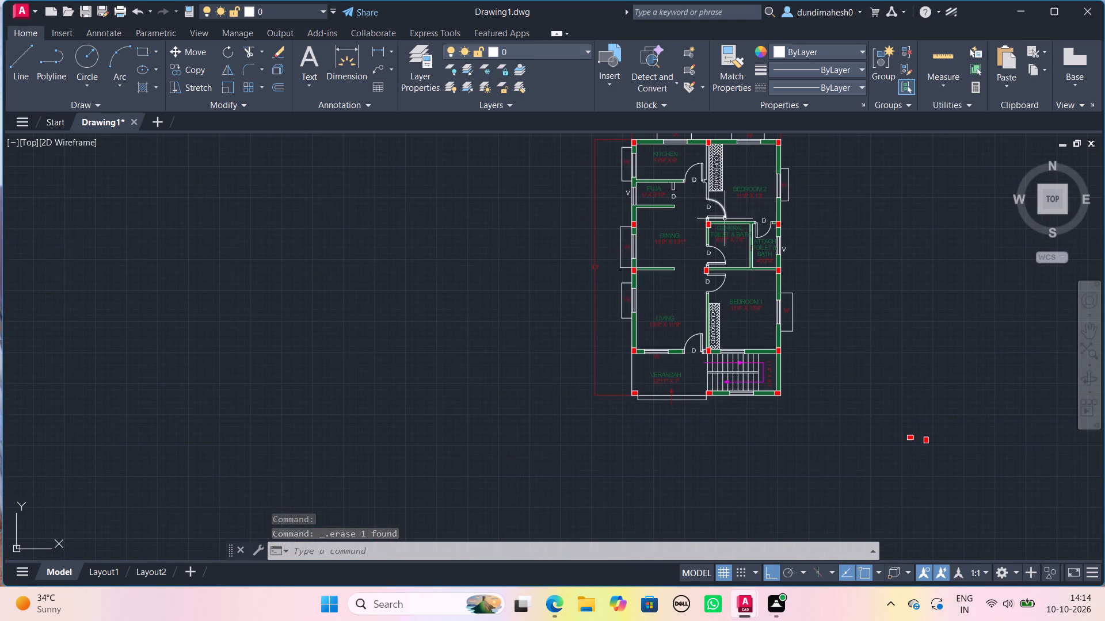
pyautogui.click(26, 1)
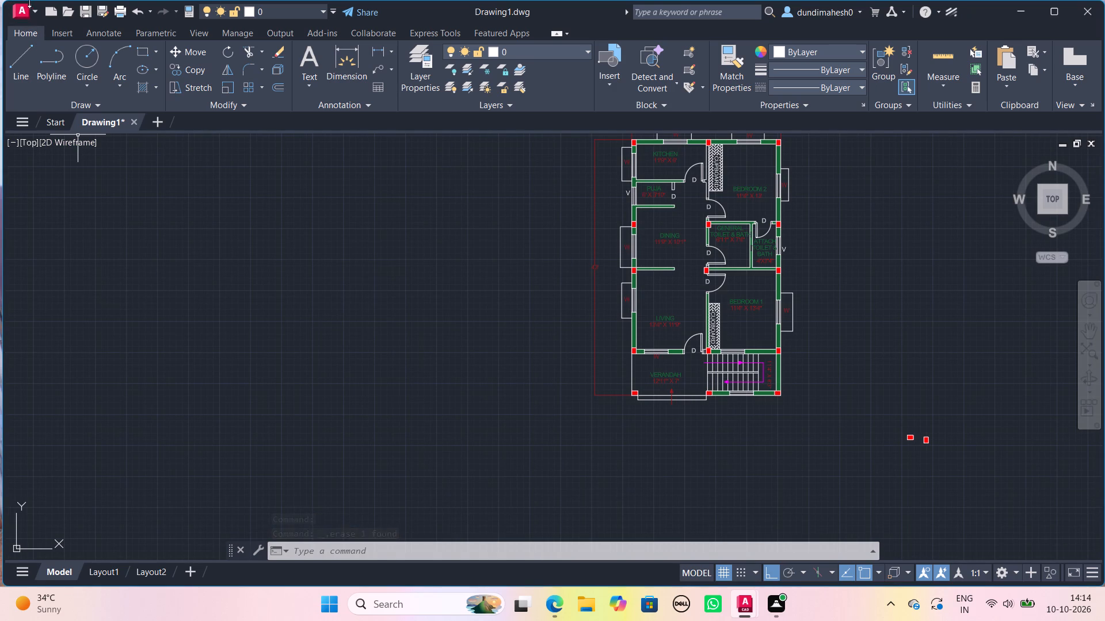
pyautogui.click(24, 8)
pyautogui.click(67, 149)
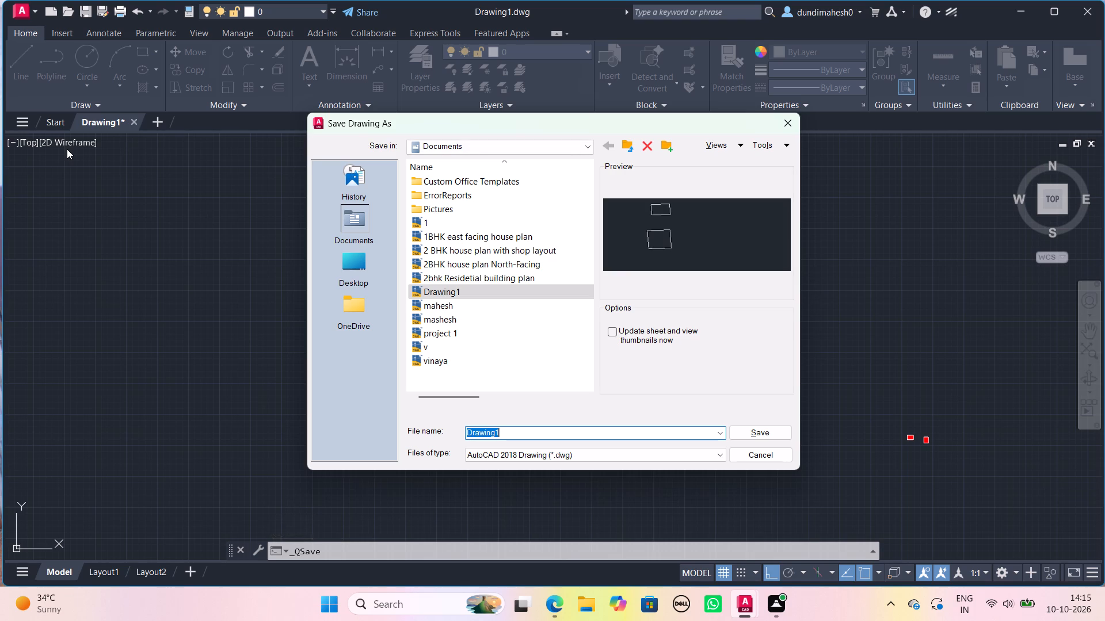
pyautogui.press('BackSpace')
pyautogui.write('2')
pyautogui.press('space')
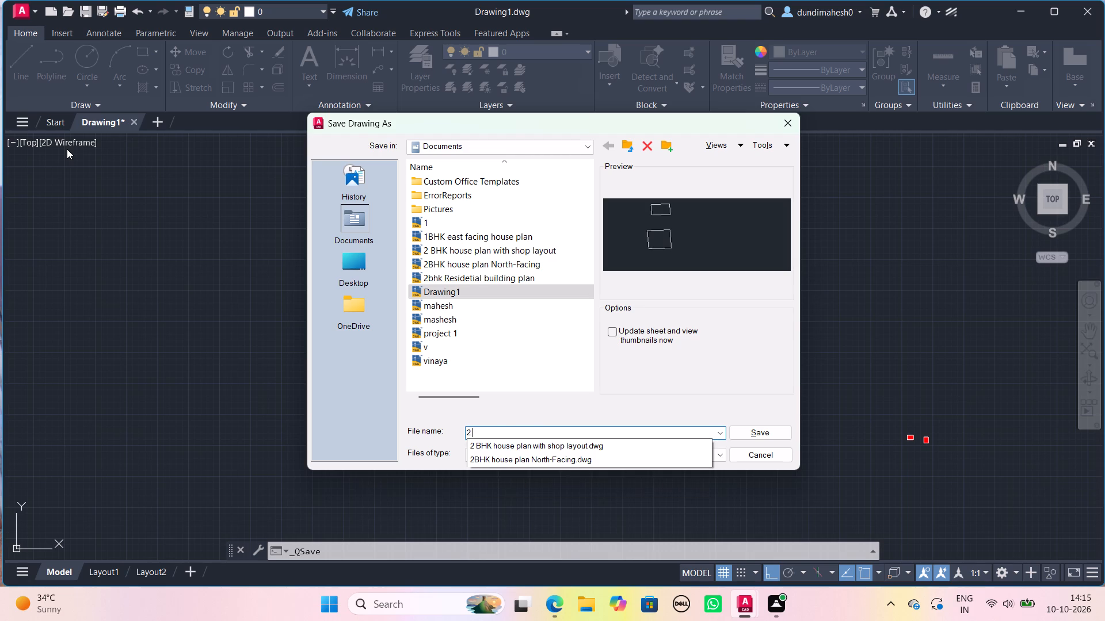
pyautogui.press('b')
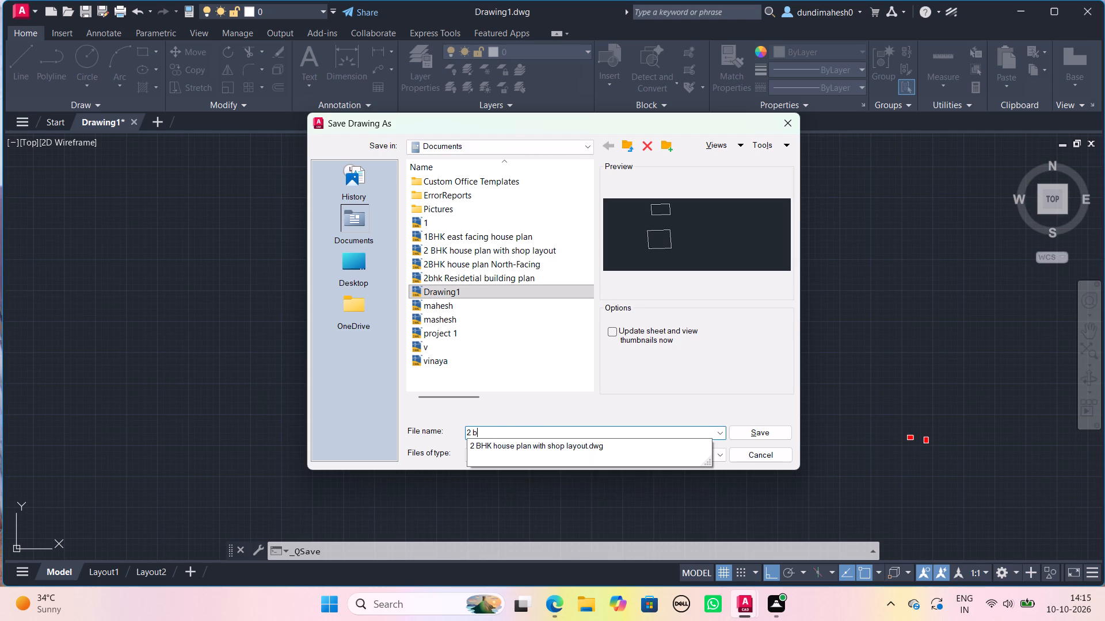
pyautogui.write('hk')
pyautogui.press('space')
pyautogui.write('north')
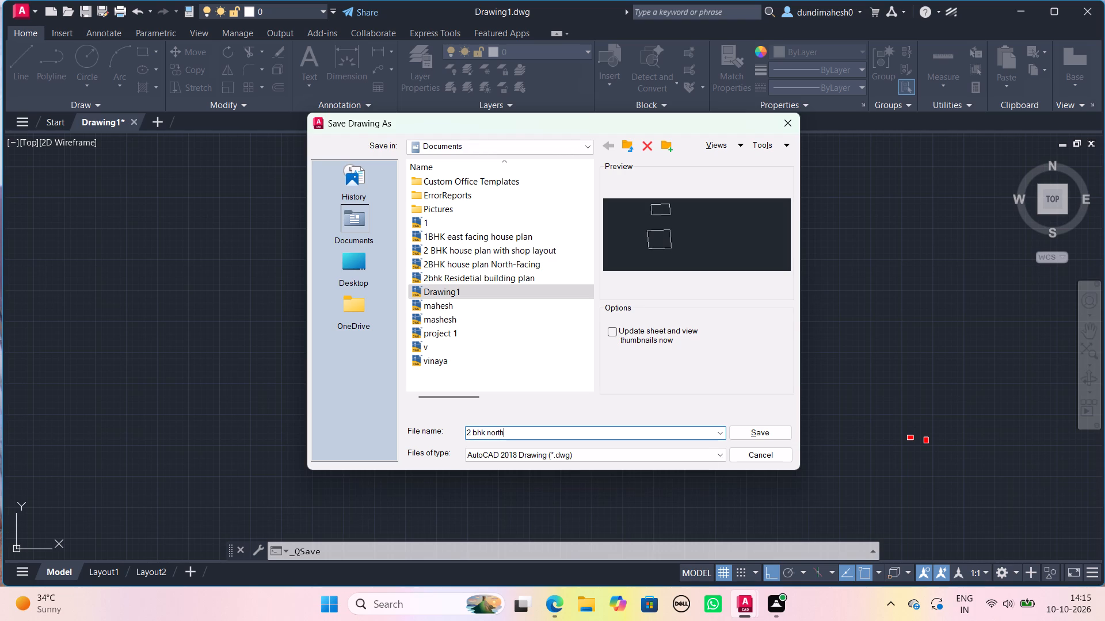
pyautogui.press('space')
pyautogui.write('fs')
pyautogui.press('BackSpace')
pyautogui.press('a')
pyautogui.write('cing')
pyautogui.press('space')
pyautogui.write('res')
pyautogui.press('i')
pyautogui.write('den')
pyautogui.write('tial')
pyautogui.press('space')
pyautogui.write('house plan')
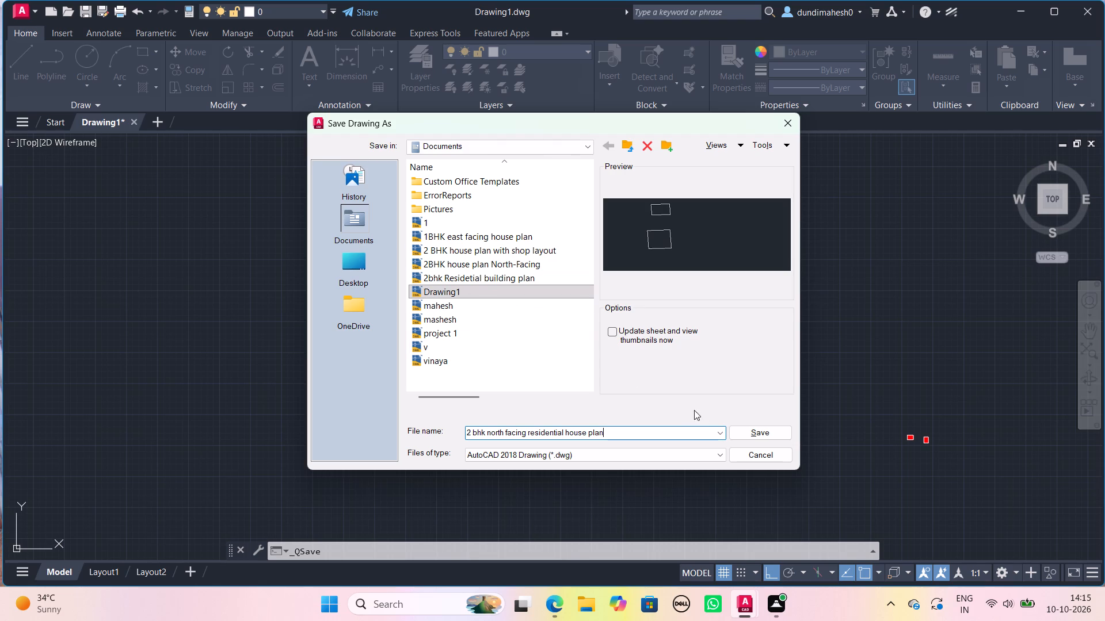
pyautogui.click(741, 436)
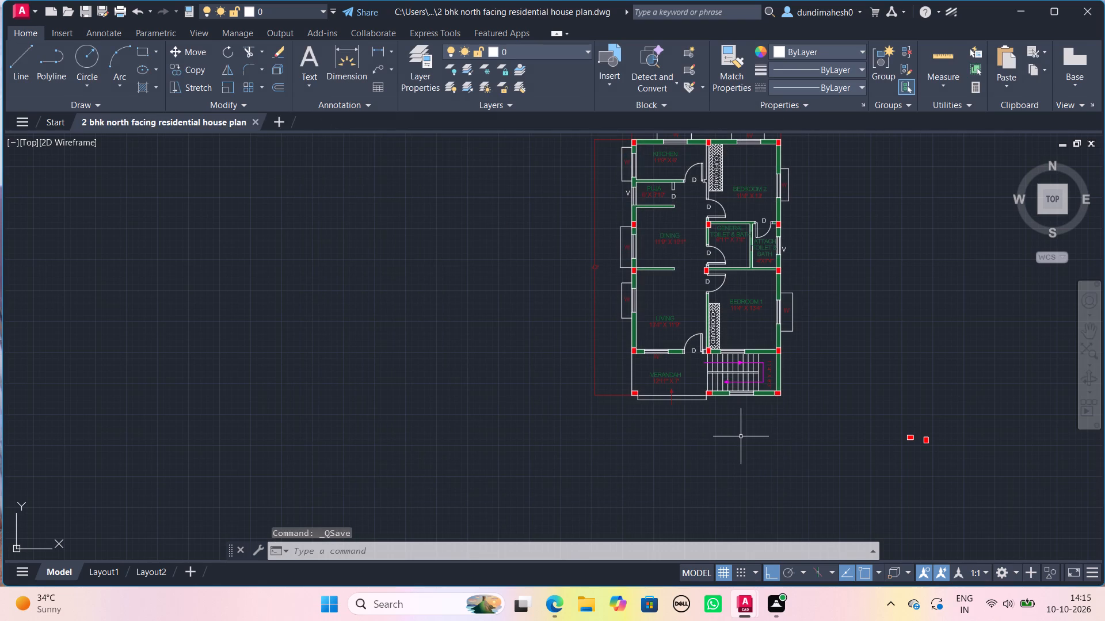